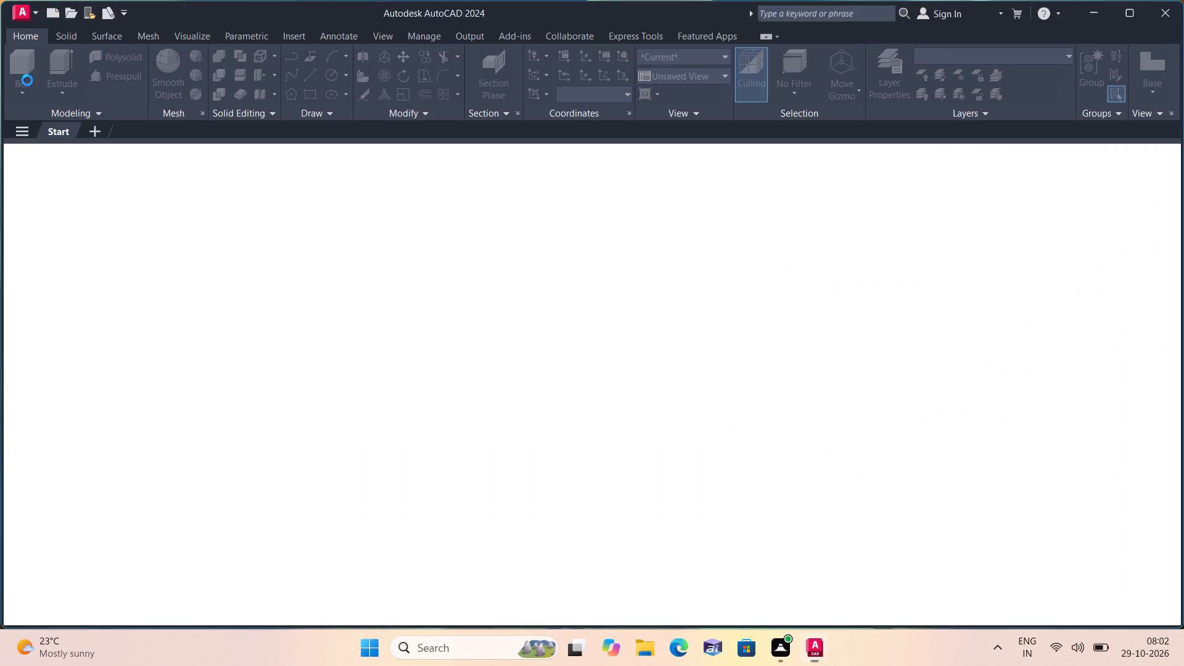
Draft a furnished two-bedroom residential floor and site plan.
Start a new blank drawing.
double_click(78, 270)
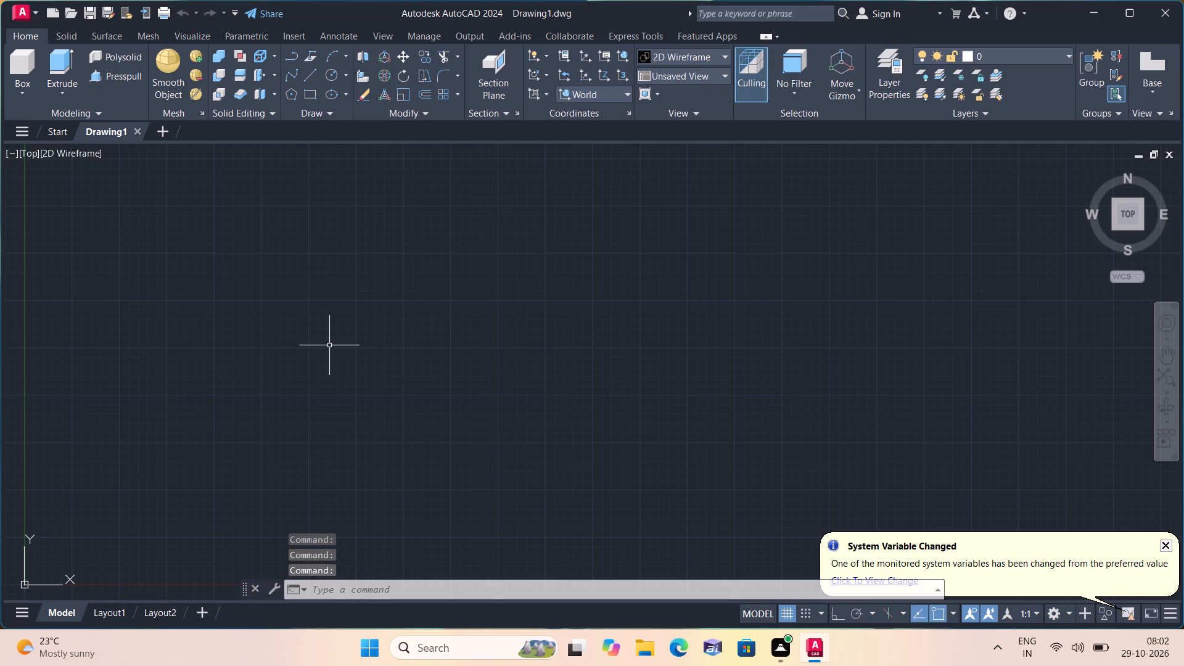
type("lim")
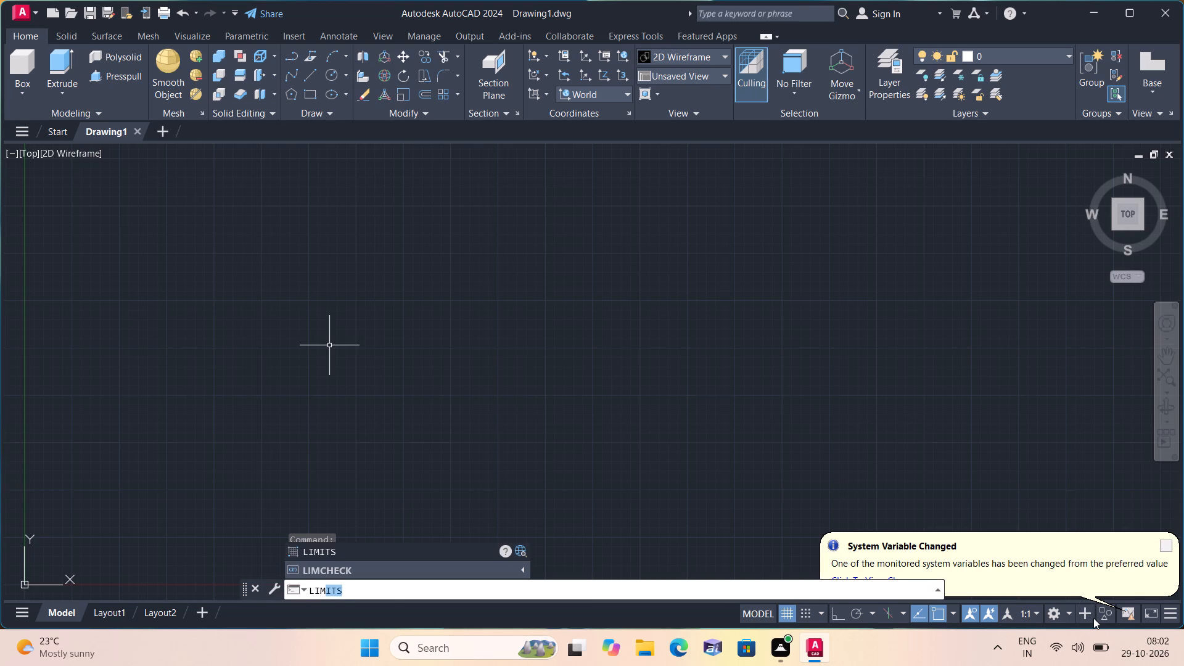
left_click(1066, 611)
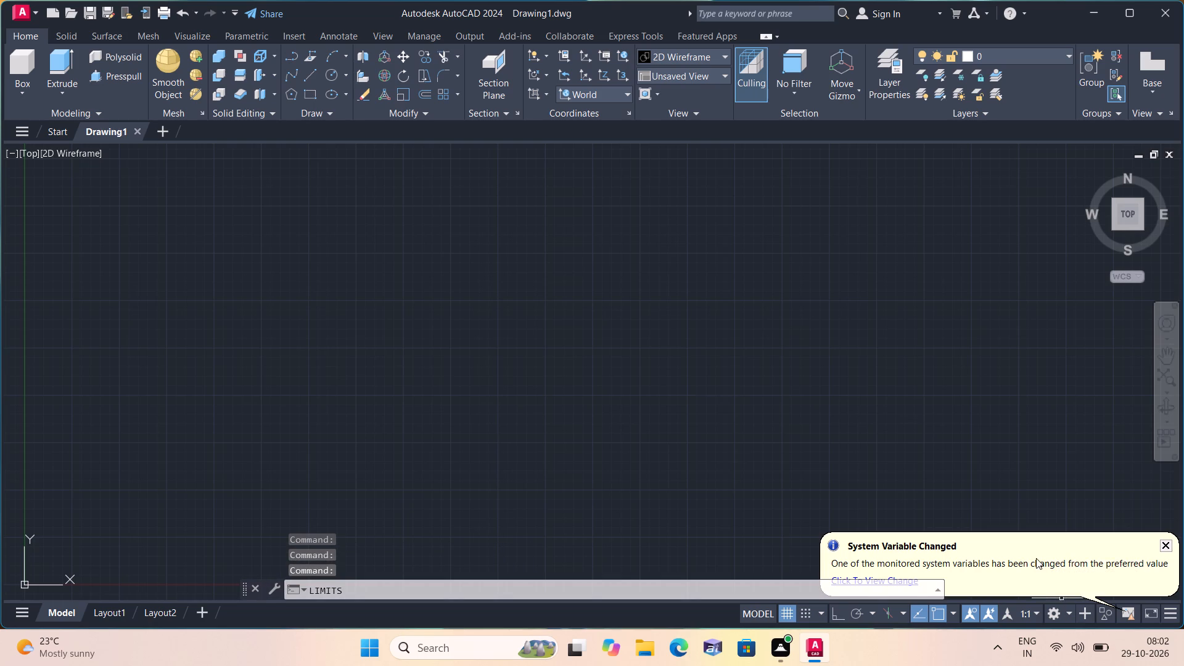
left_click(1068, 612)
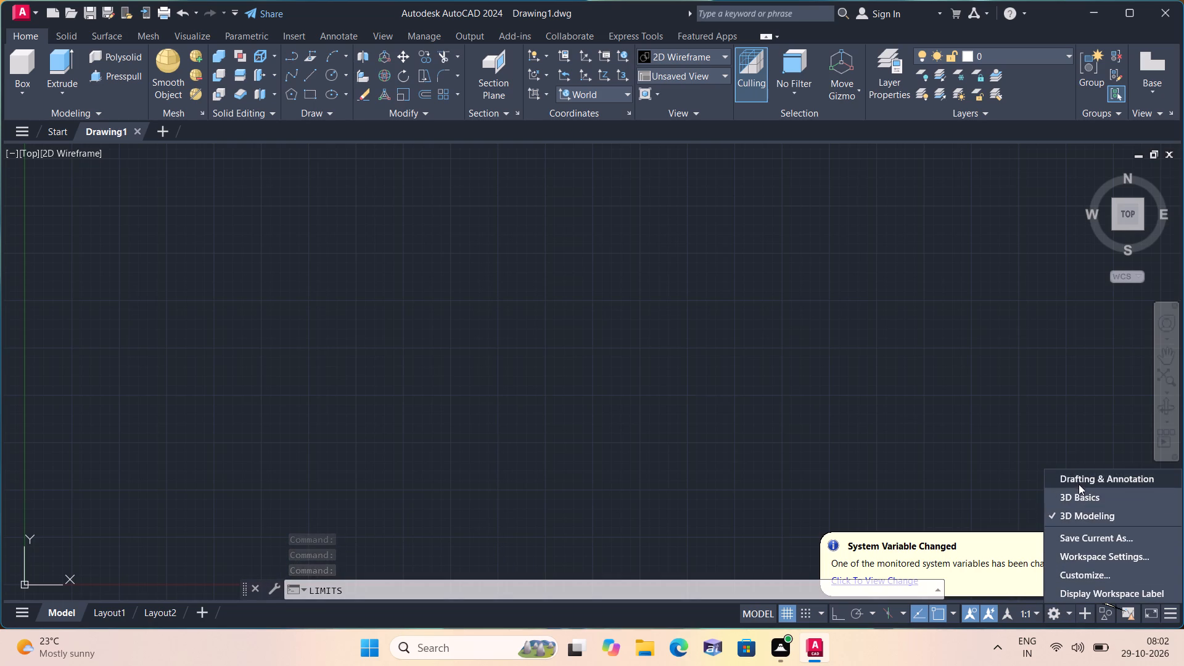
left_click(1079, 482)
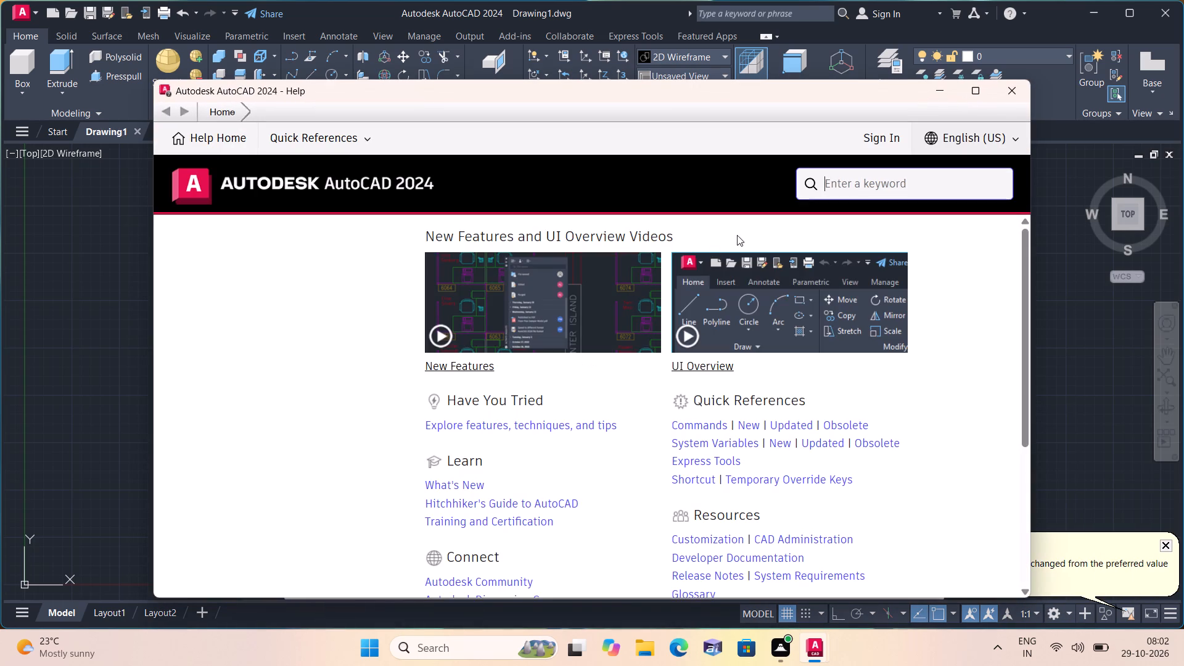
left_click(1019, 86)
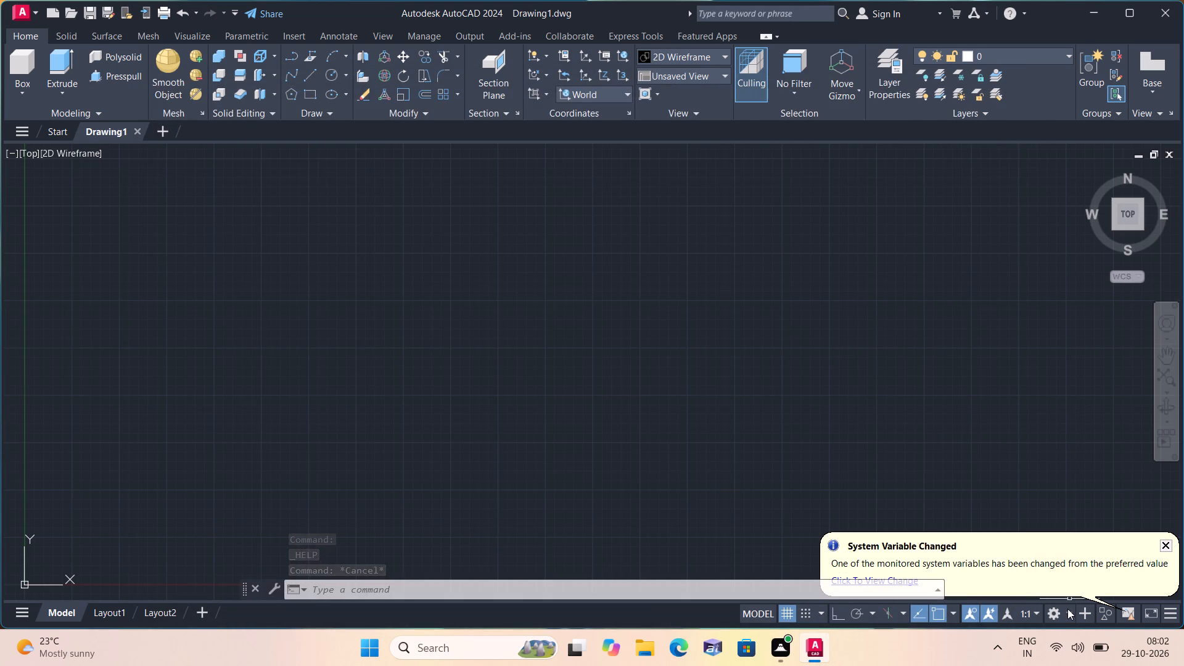
Switch the workspace to Drafting & Annotation and dismiss the Activity Insights palette.
left_click(1068, 612)
left_click(1068, 480)
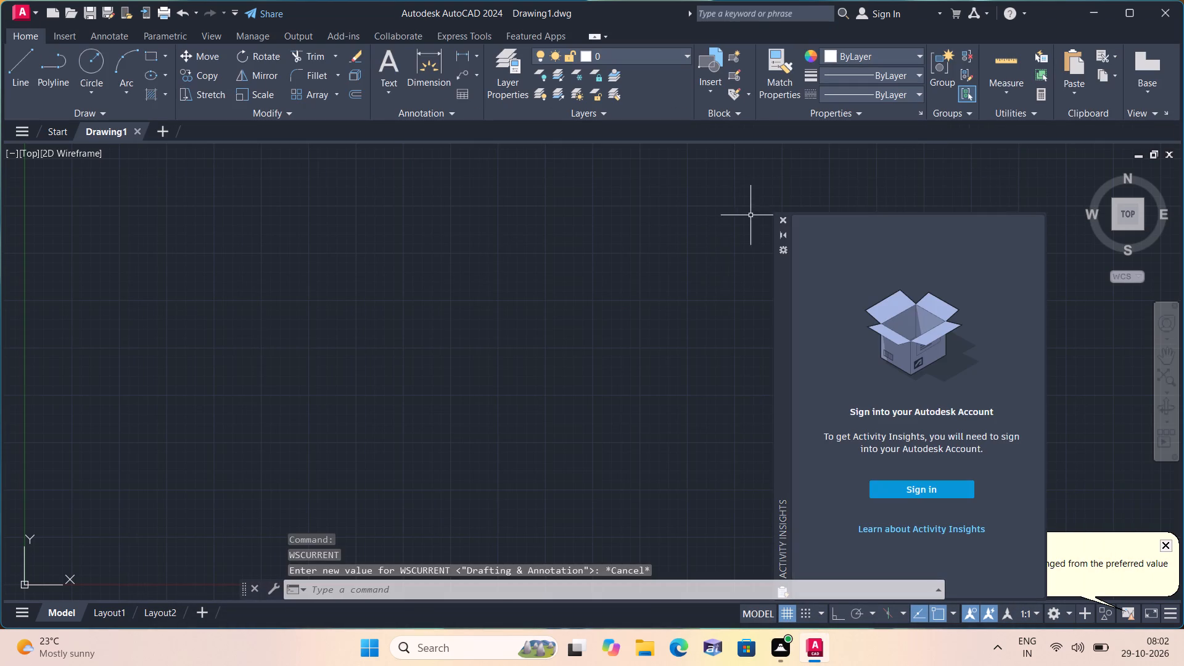
left_click(784, 215)
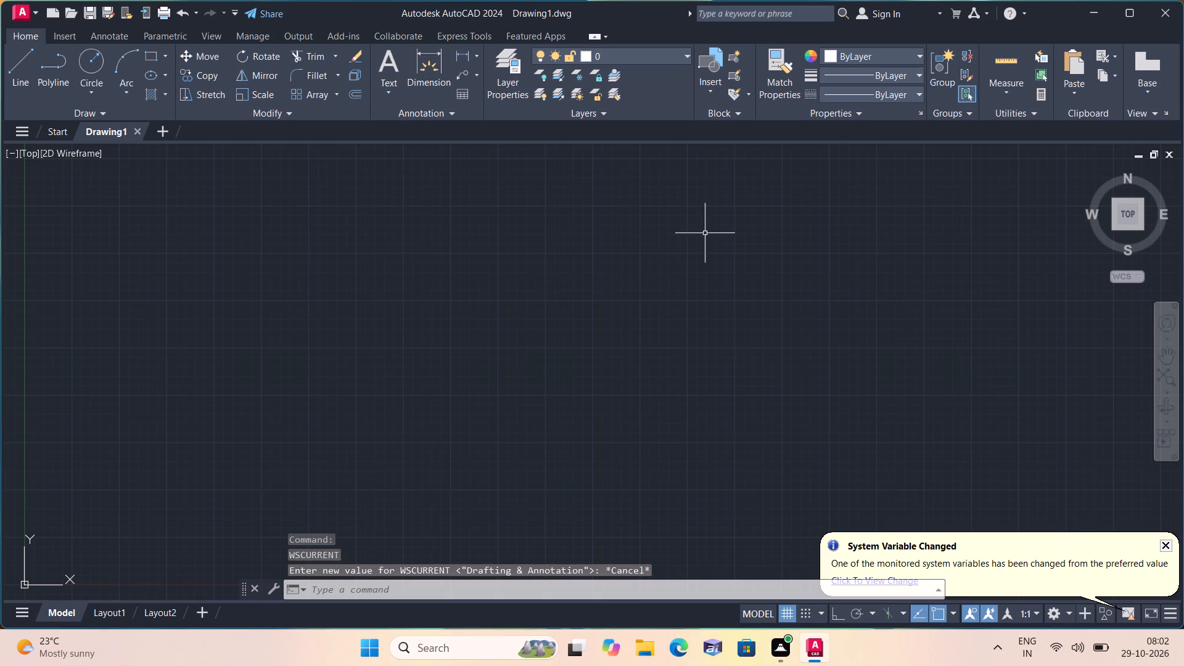
Set the model space limits from 0,0 to 1000,1000.
scroll(622, 300, "down", 1)
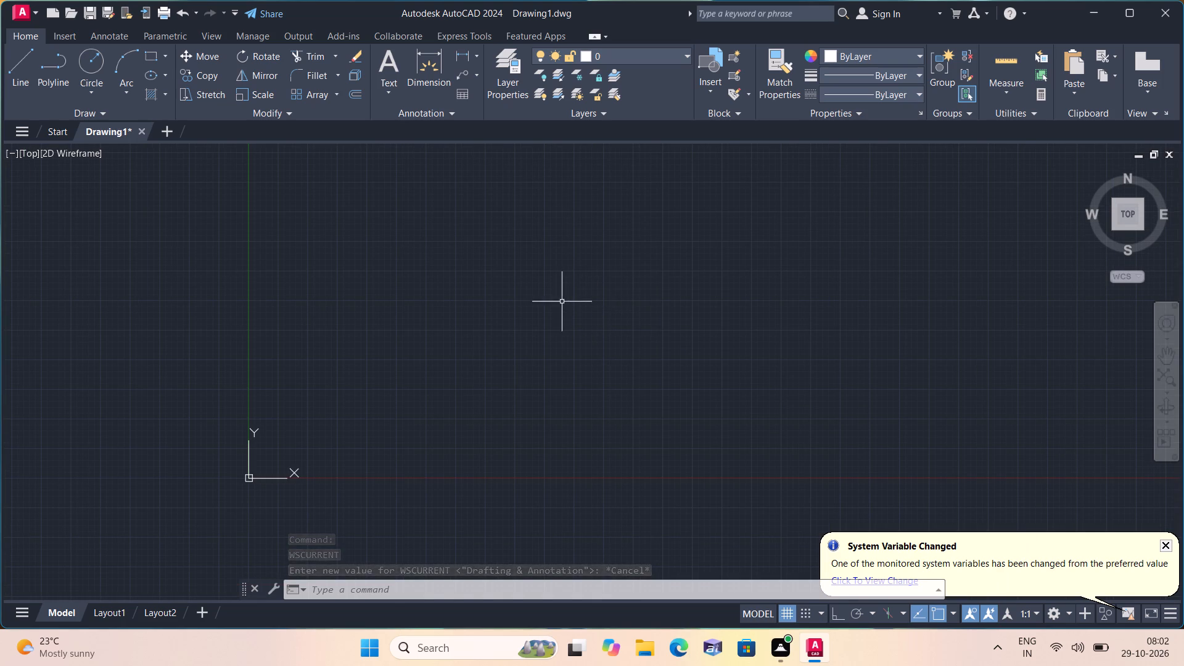
type("lim")
key("space")
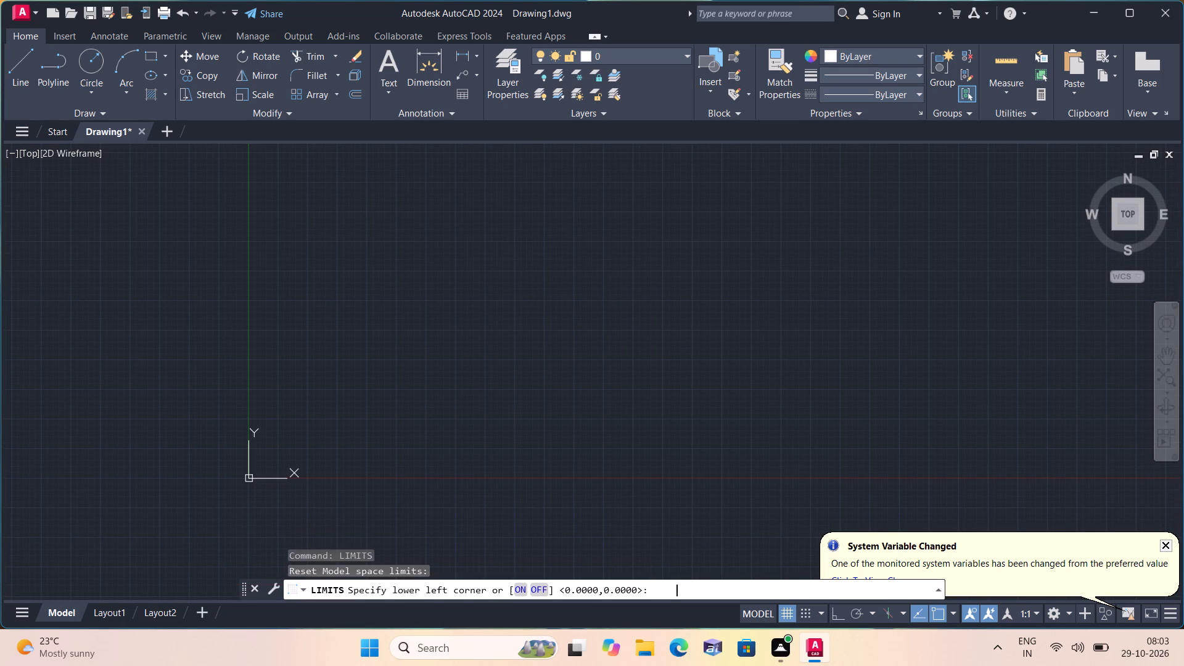
key("0")
type(",0 1000")
type(",1000")
key("space")
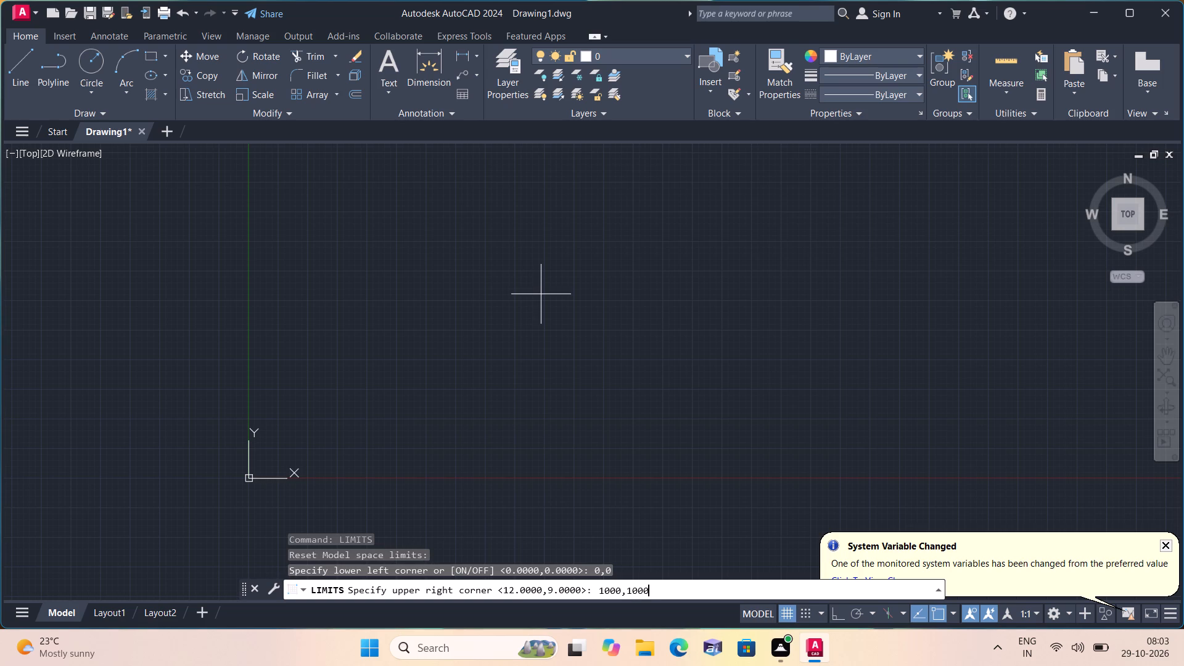
Set the drawing's length units to Engineering with a precision of 0'-0".
type("un")
key("space")
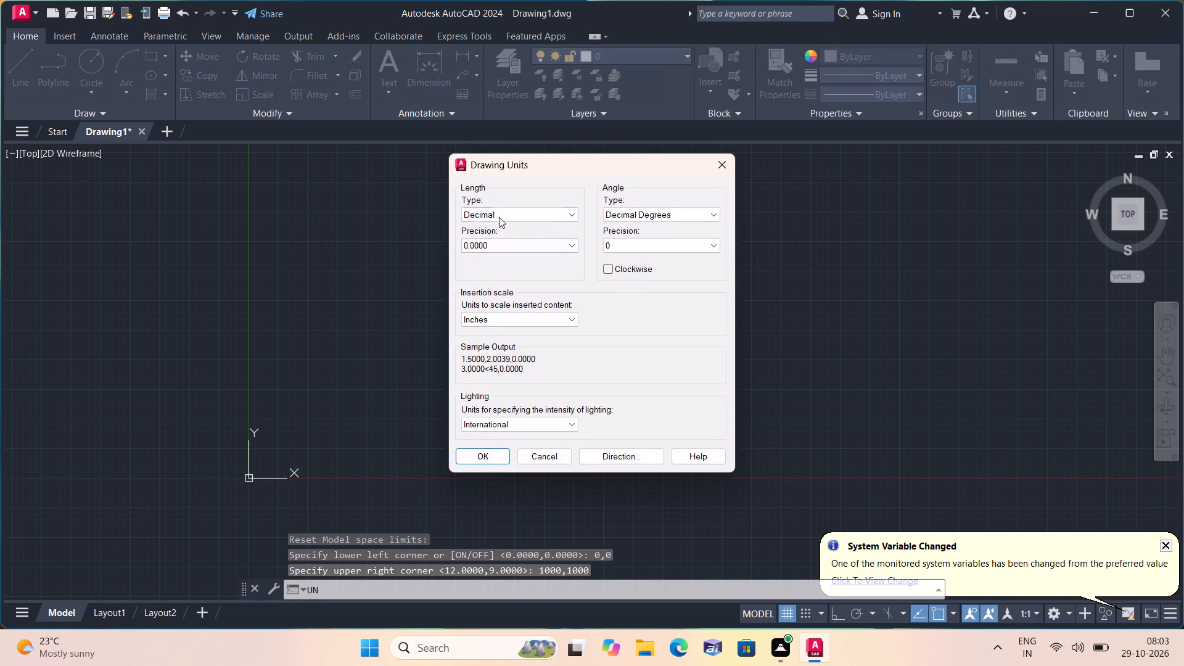
left_click(501, 211)
left_click(495, 248)
left_click(495, 247)
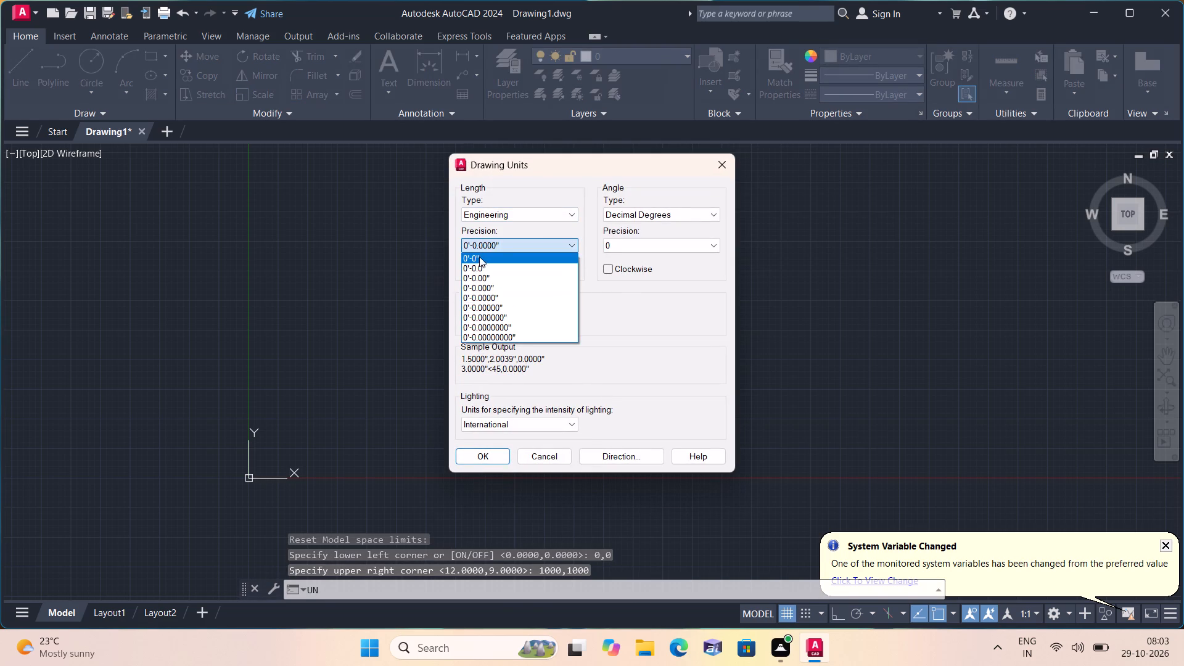
left_click(479, 257)
left_click(487, 450)
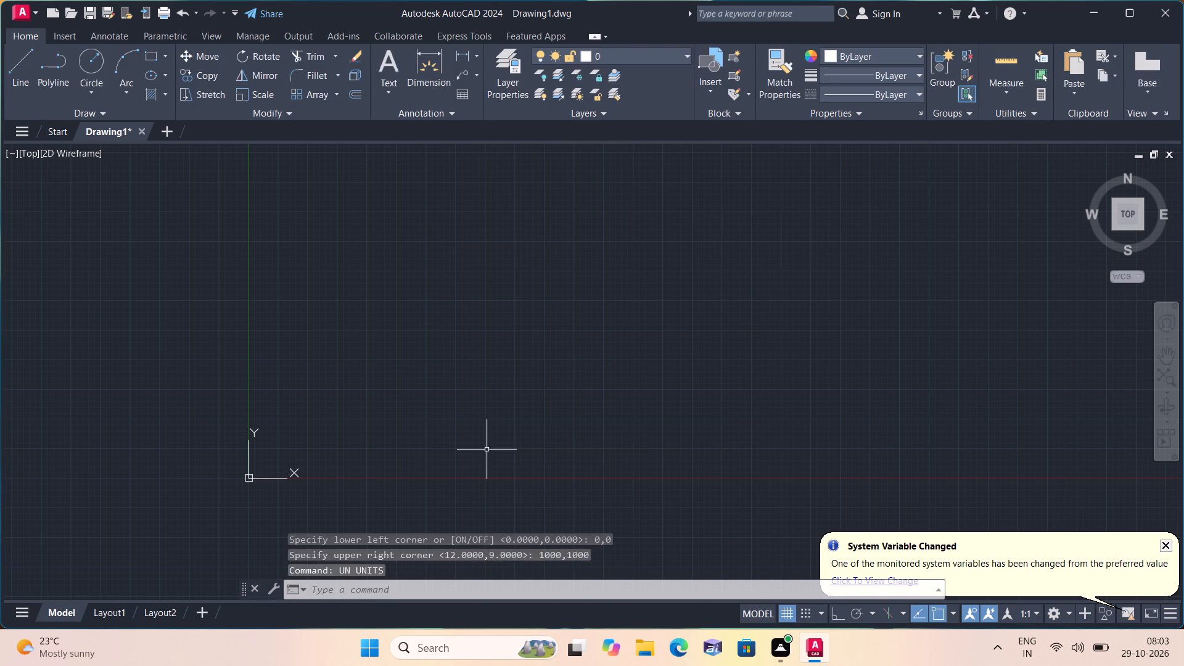
Set the Standard dimension style's linear primary units to Engineering with 0'-0" precision and make the style current.
type("d")
key("space")
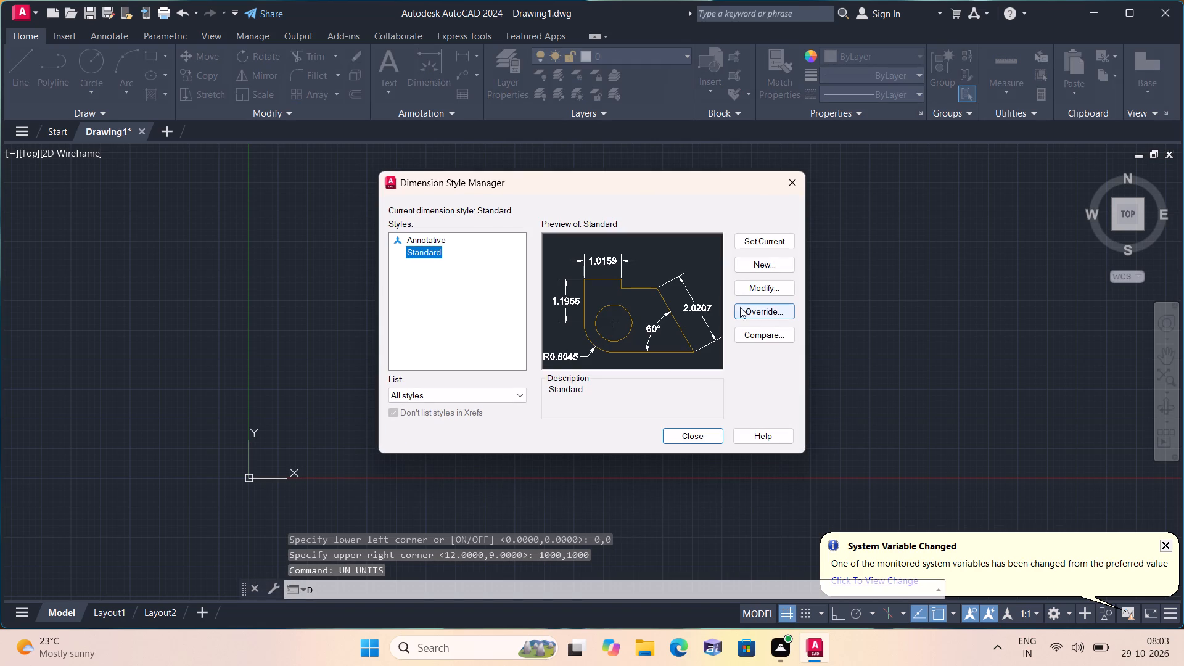
left_click(755, 286)
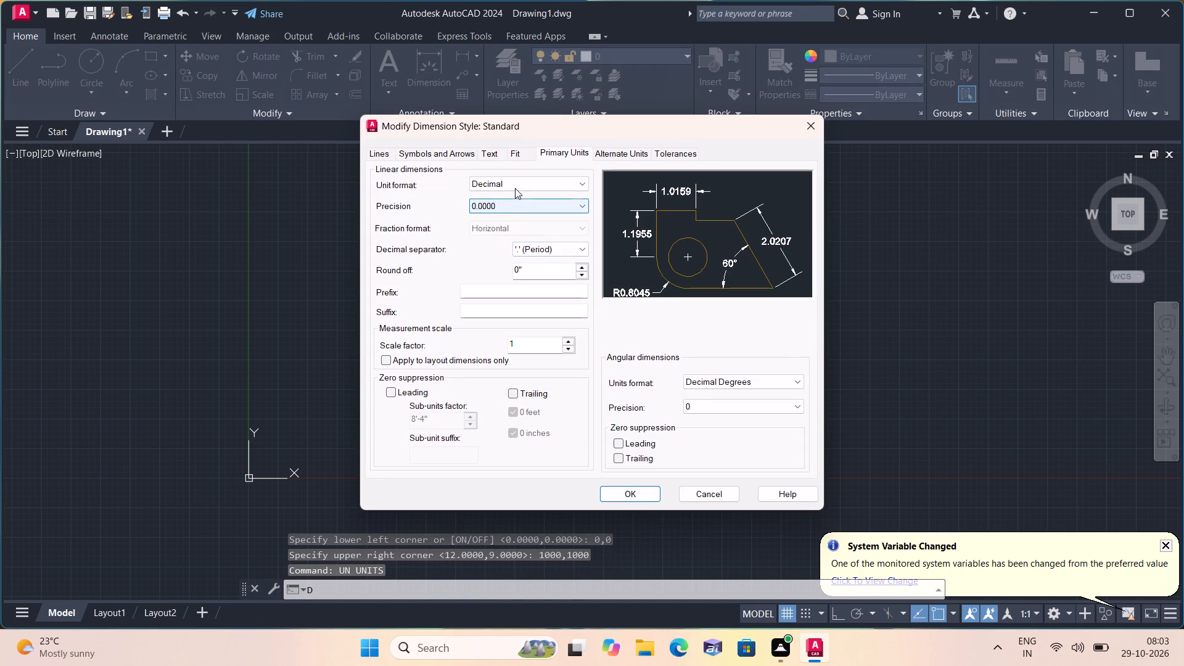
left_click(515, 187)
left_click(511, 212)
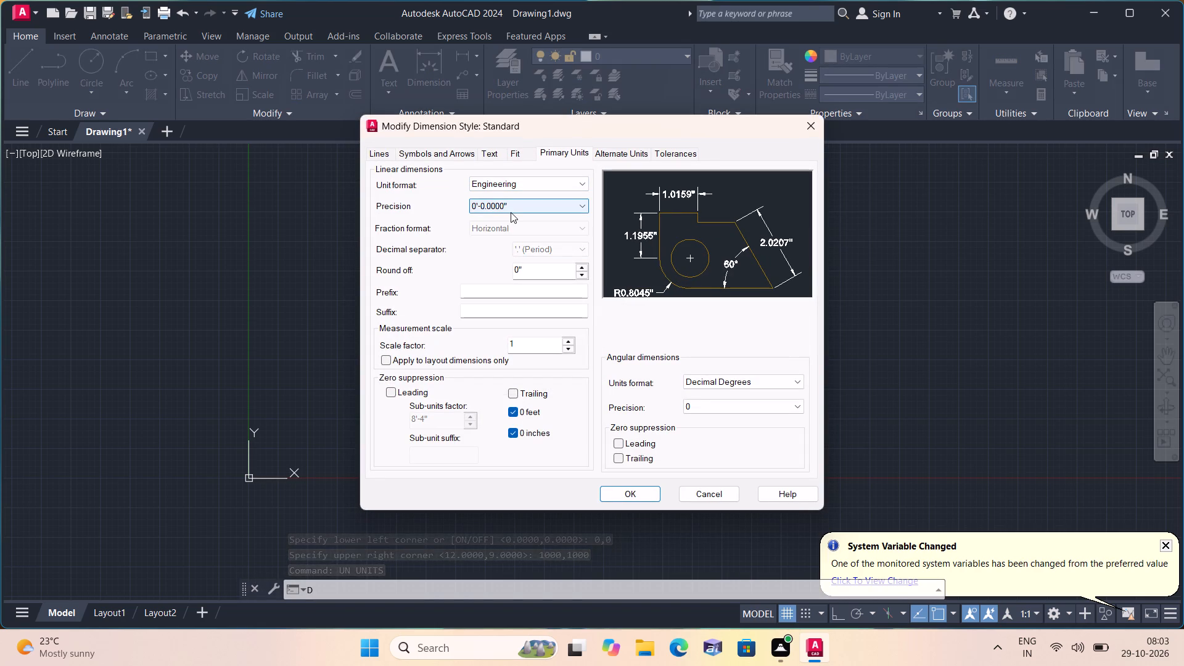
left_click(511, 212)
left_click(506, 221)
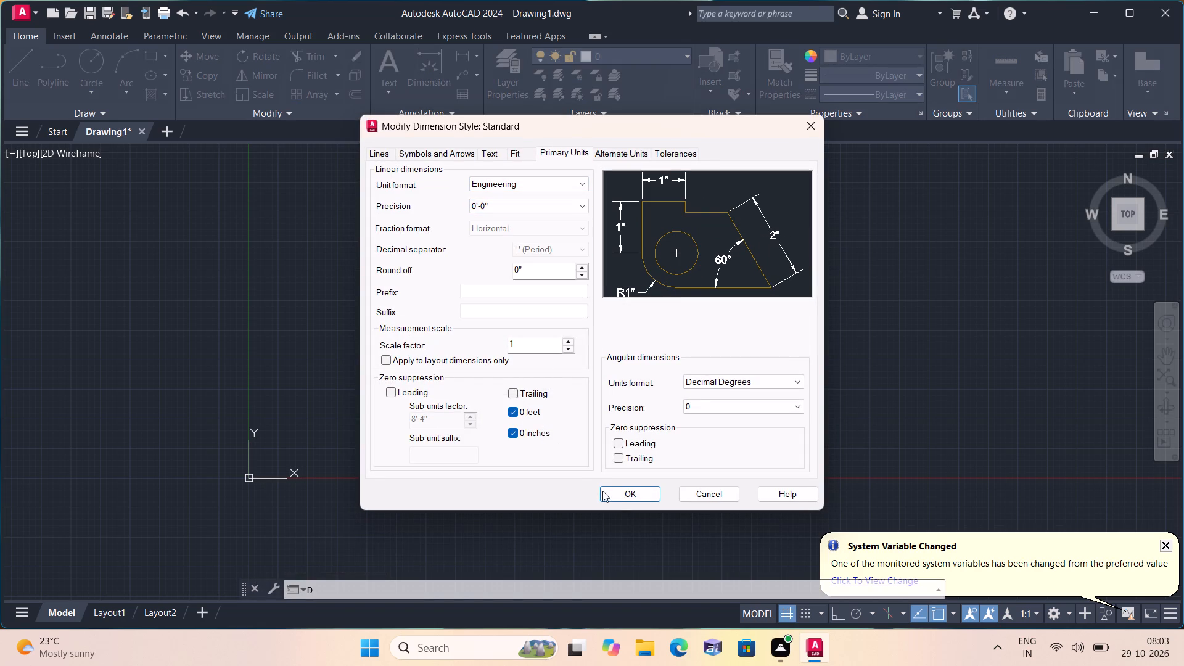
left_click(616, 493)
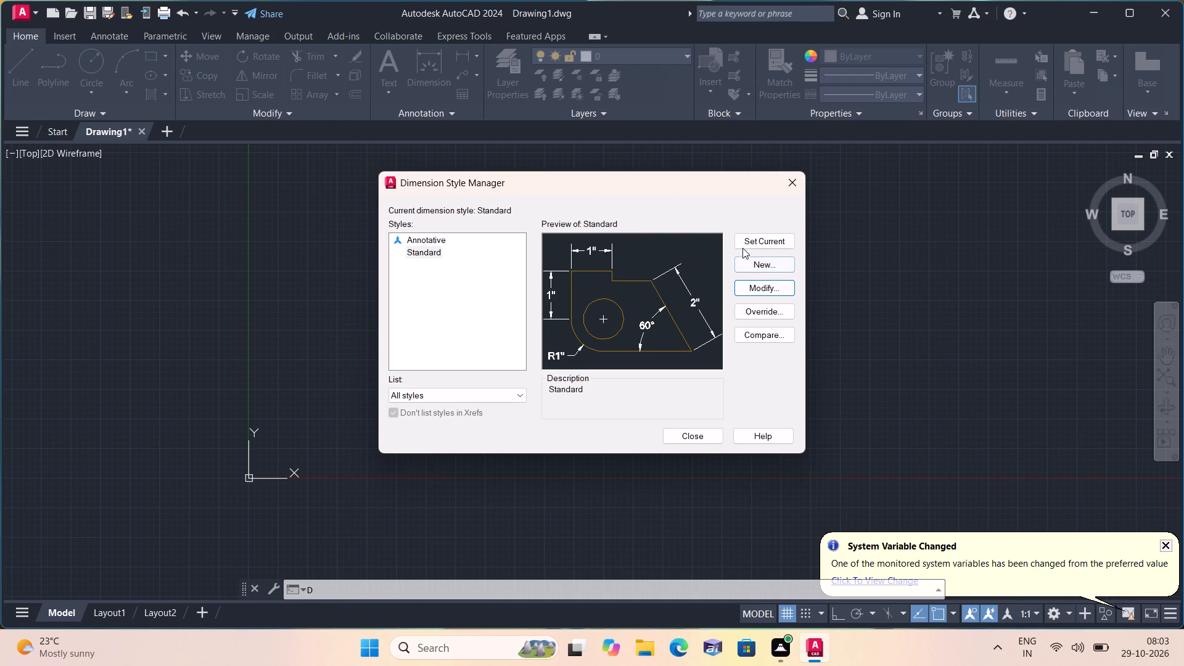
left_click(745, 244)
left_click(707, 437)
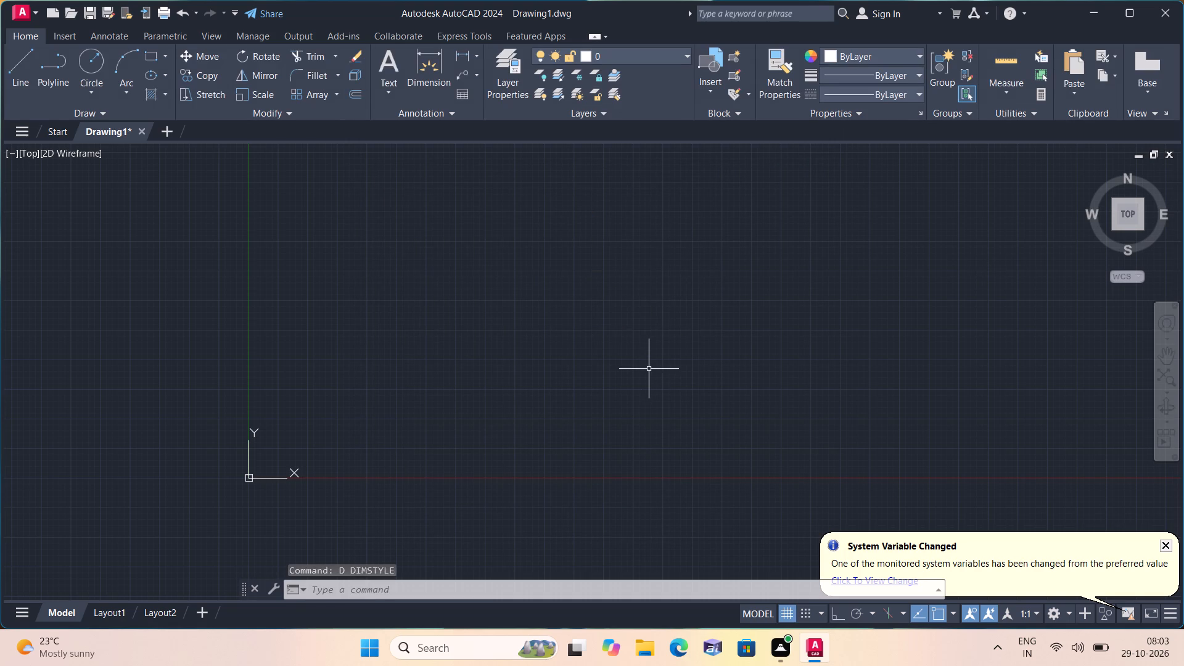
Draw one vertical and one horizontal construction line that cross above and to the right of the origin.
type("xl v")
key("space")
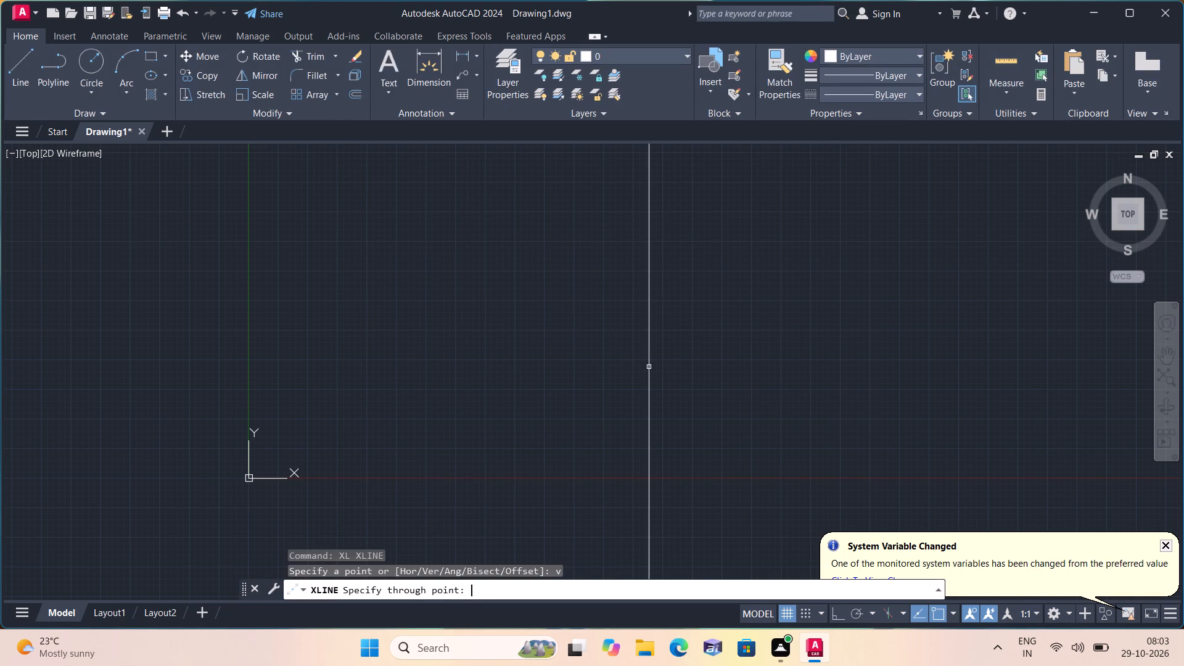
left_click(553, 399)
key("space")
key("space")
type("h")
key("space")
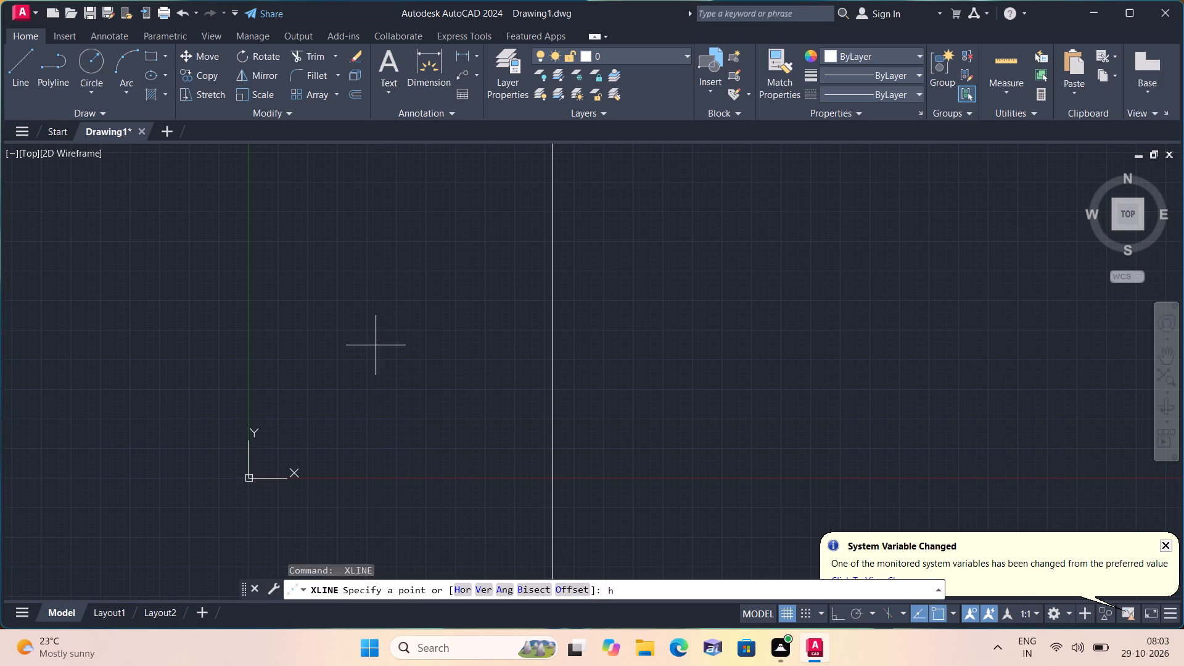
left_click(416, 386)
key("space")
scroll(451, 273, "down", 2)
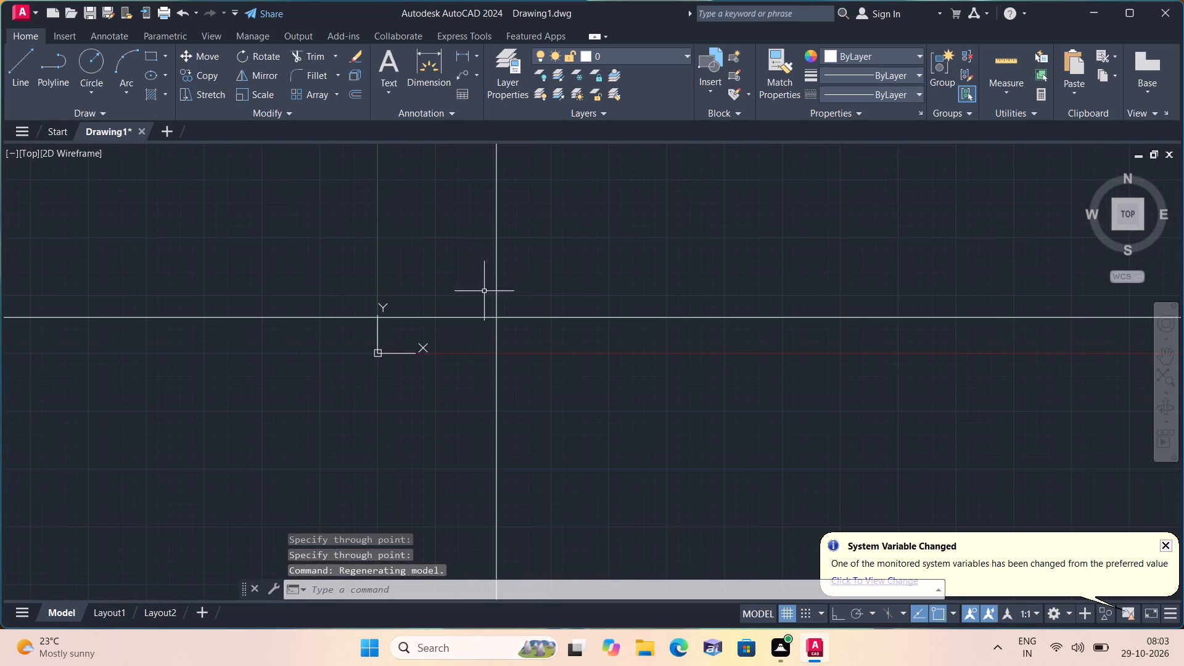
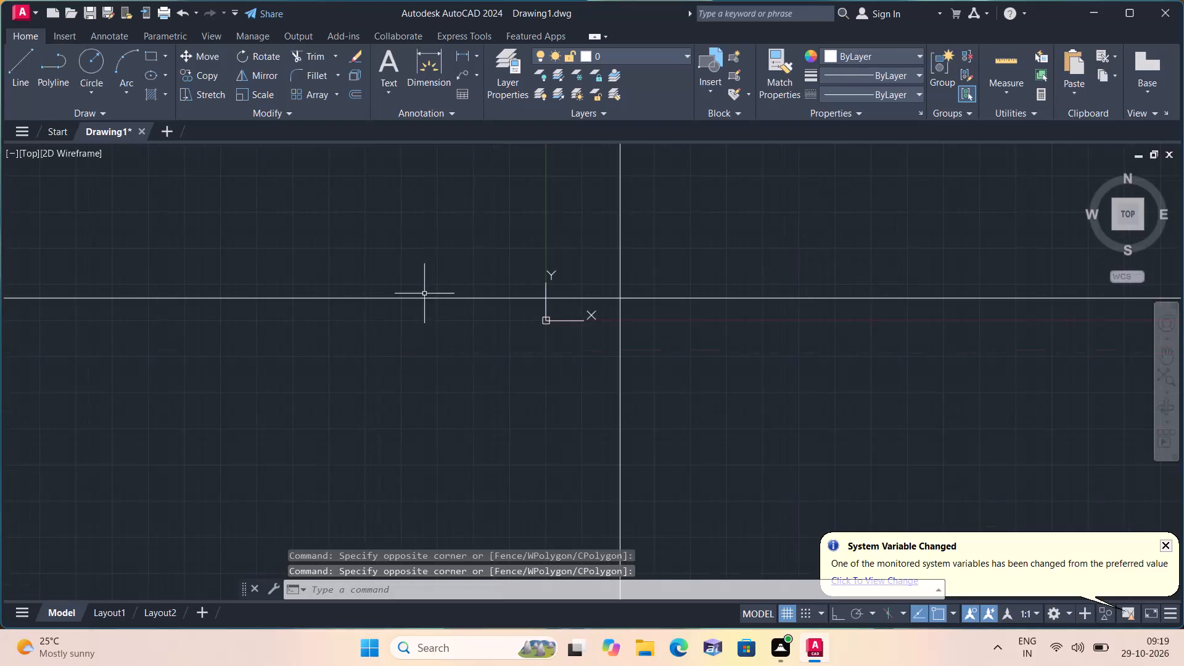
Trim the crossing construction lines beyond their intersection, keeping the parts running right and down as a top-left corner.
scroll(424, 294, "down", 1)
middle_click_drag(357, 271, 501, 345)
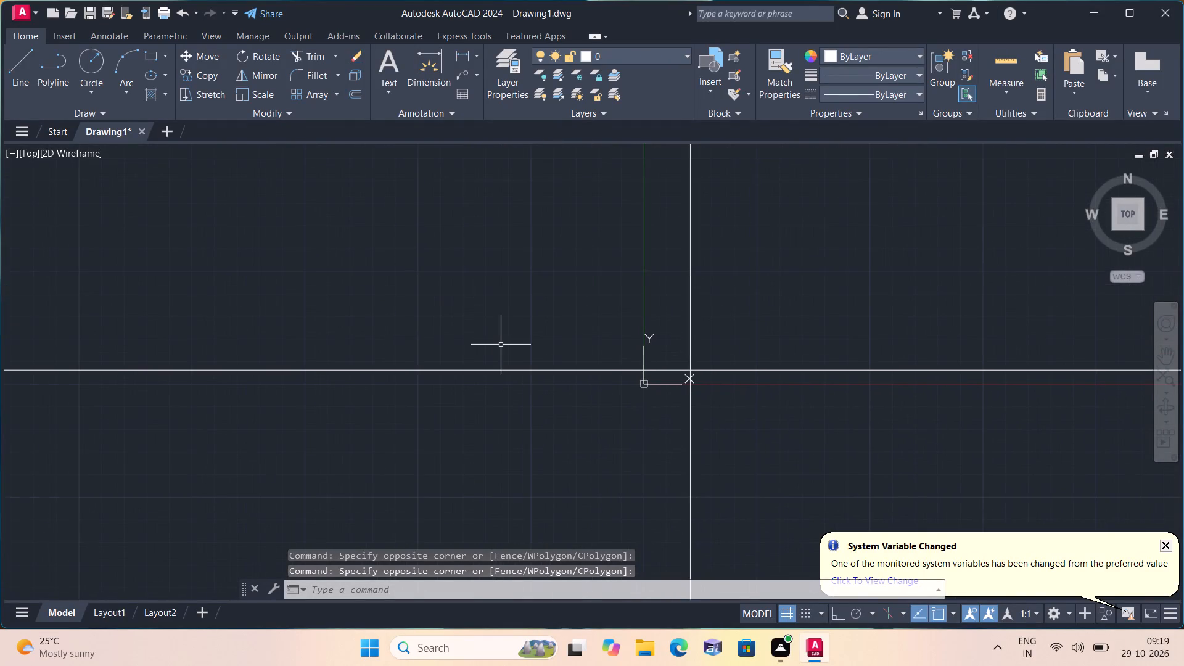
type("tri")
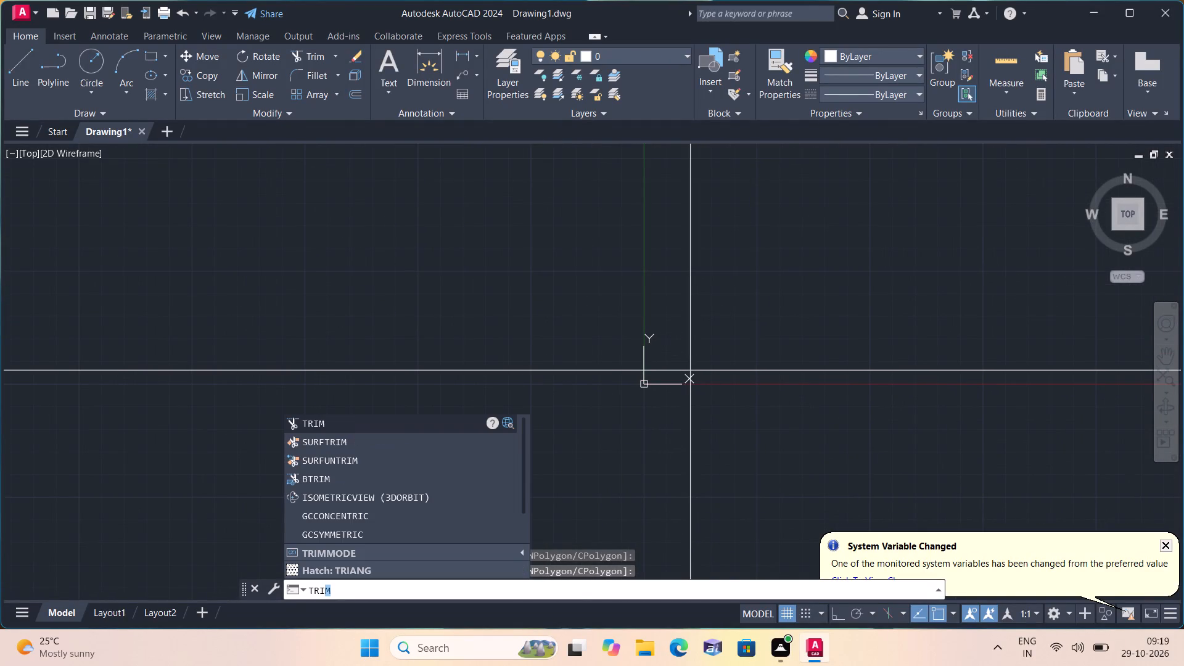
type("m")
key("space")
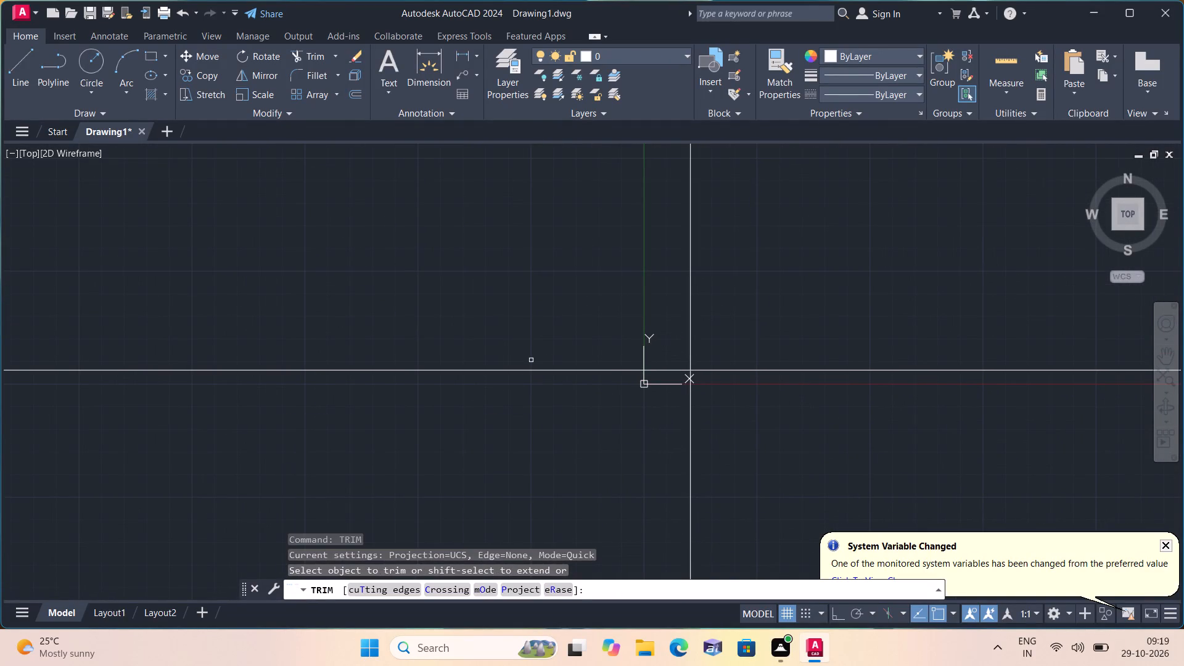
left_click_drag(788, 184, 374, 436)
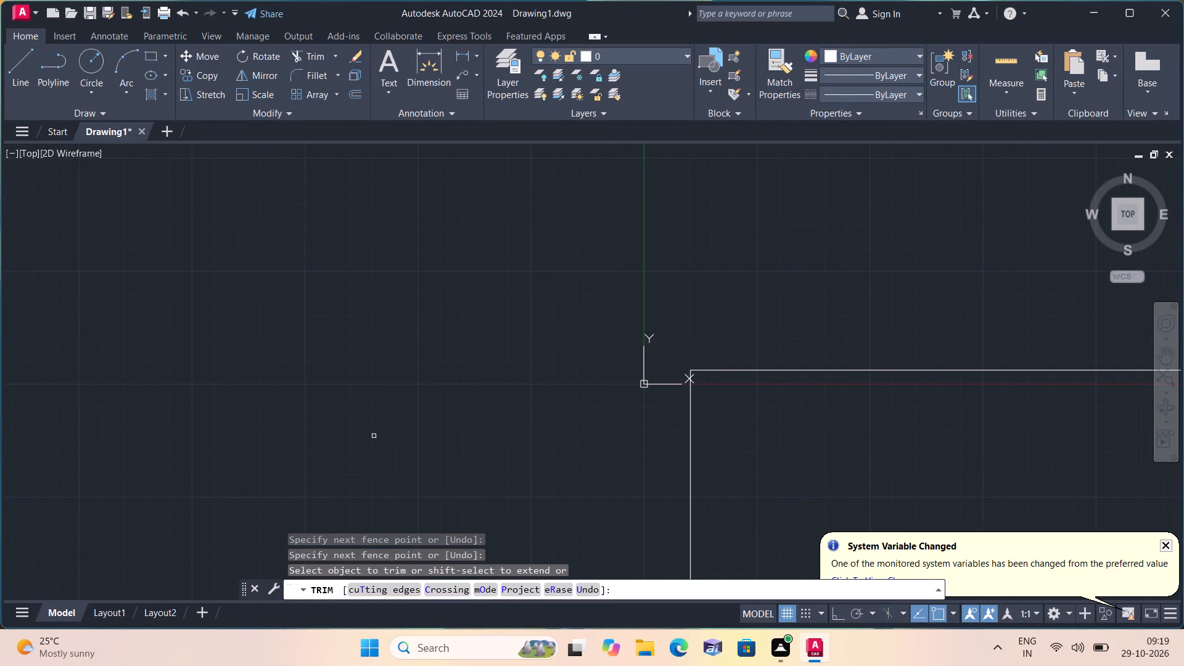
scroll(444, 384, "down", 2)
middle_click_drag(540, 352, 323, 319)
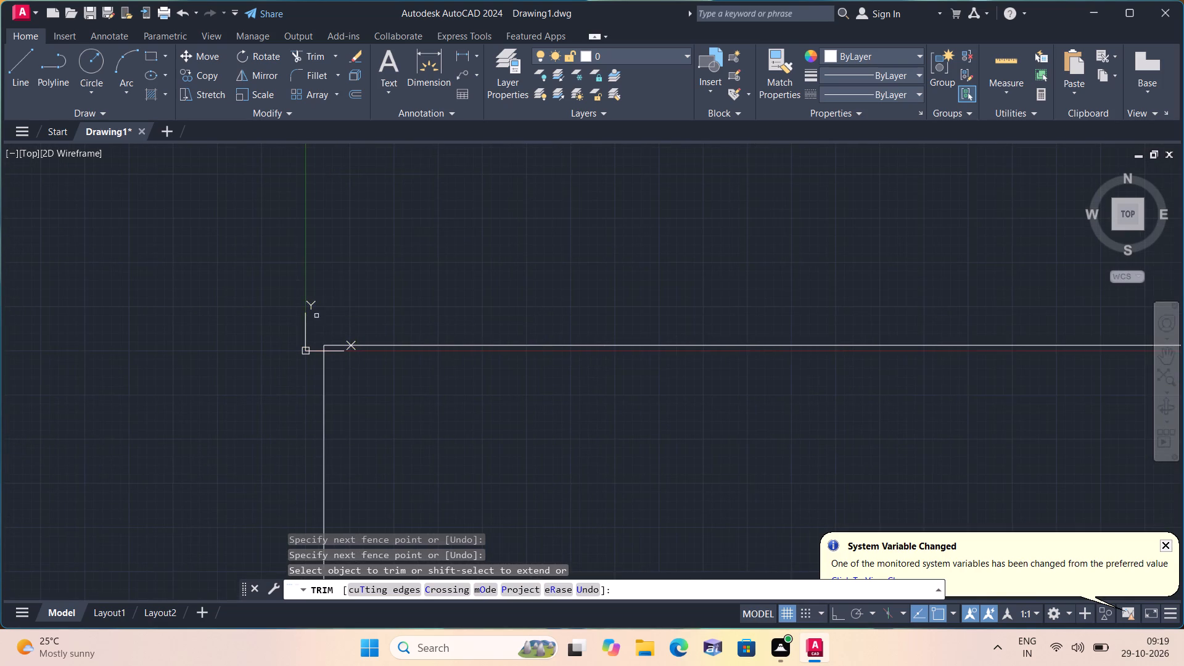
scroll(300, 295, "down", 1)
middle_click_drag(300, 303, 170, 298)
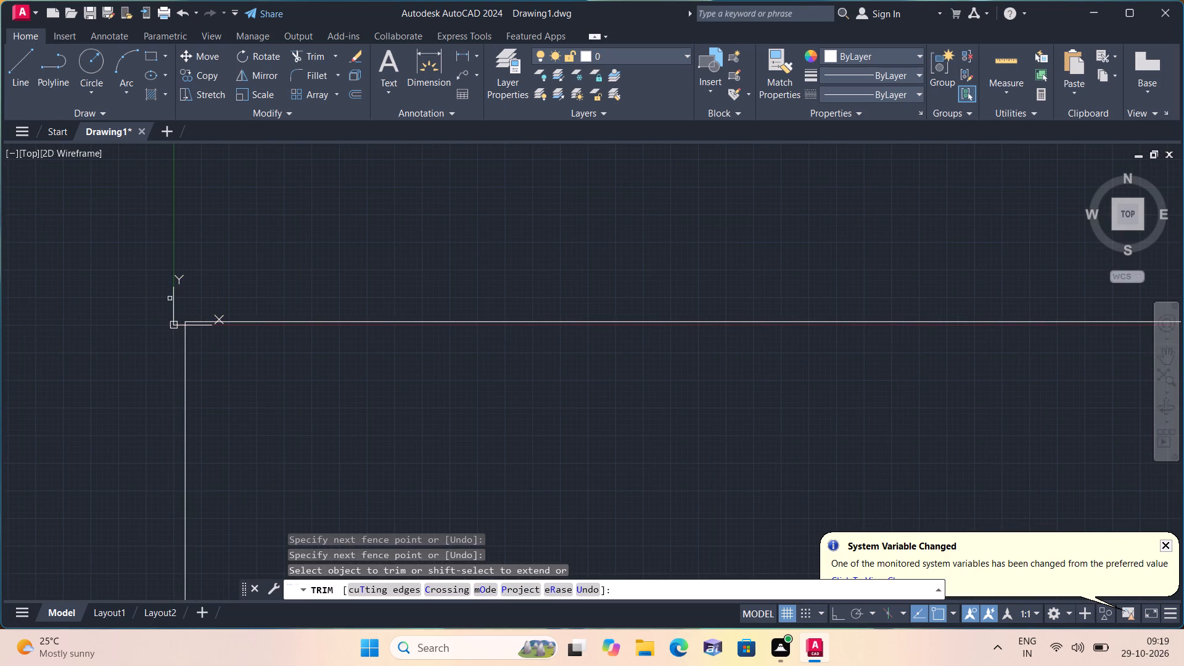
key("space")
Offset the top horizontal line 9" downward and the left vertical line 9" to the right to form the outer walls.
type("off")
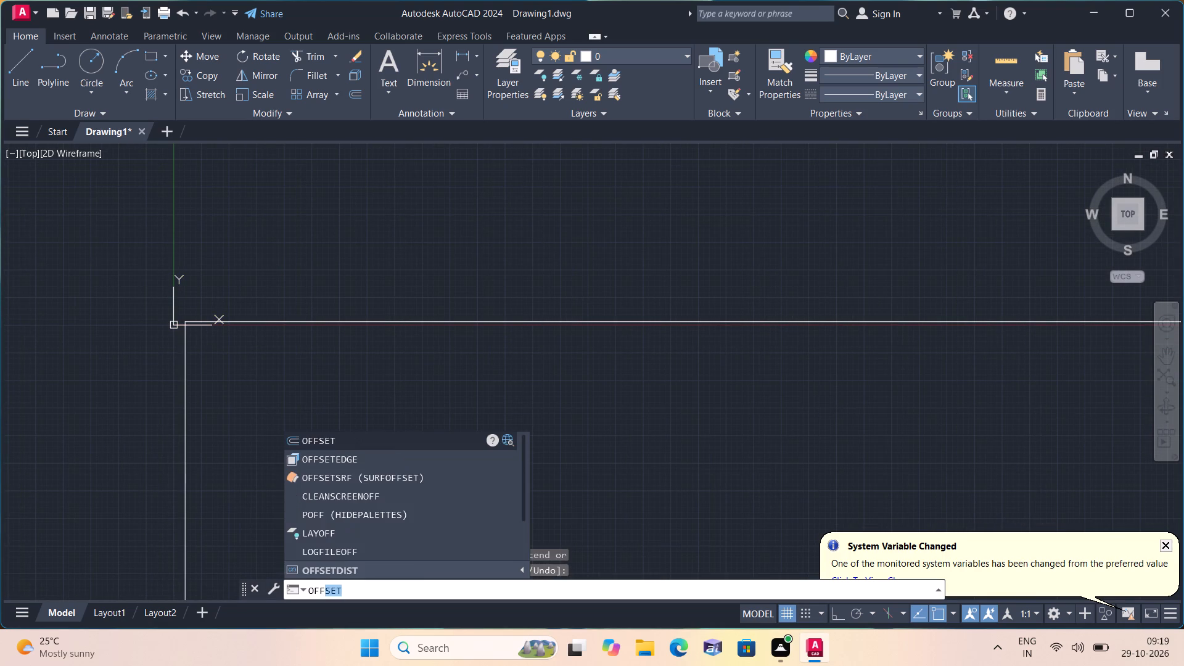
key("space")
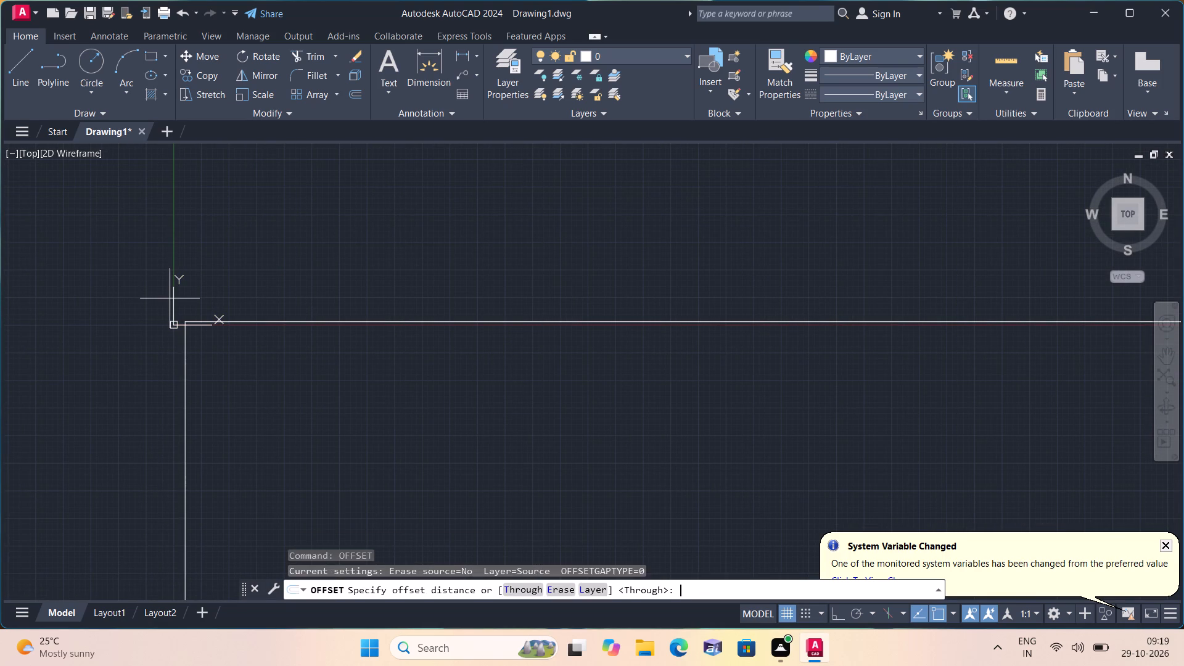
type("9\"")
key("space")
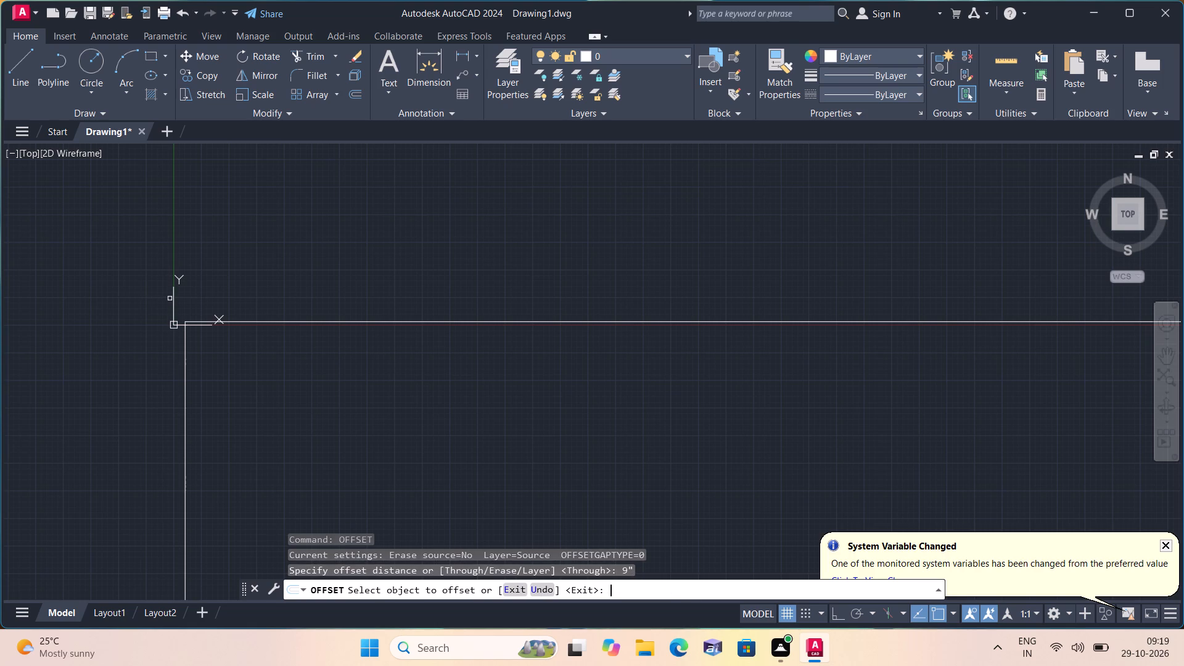
scroll(170, 298, "down", 1)
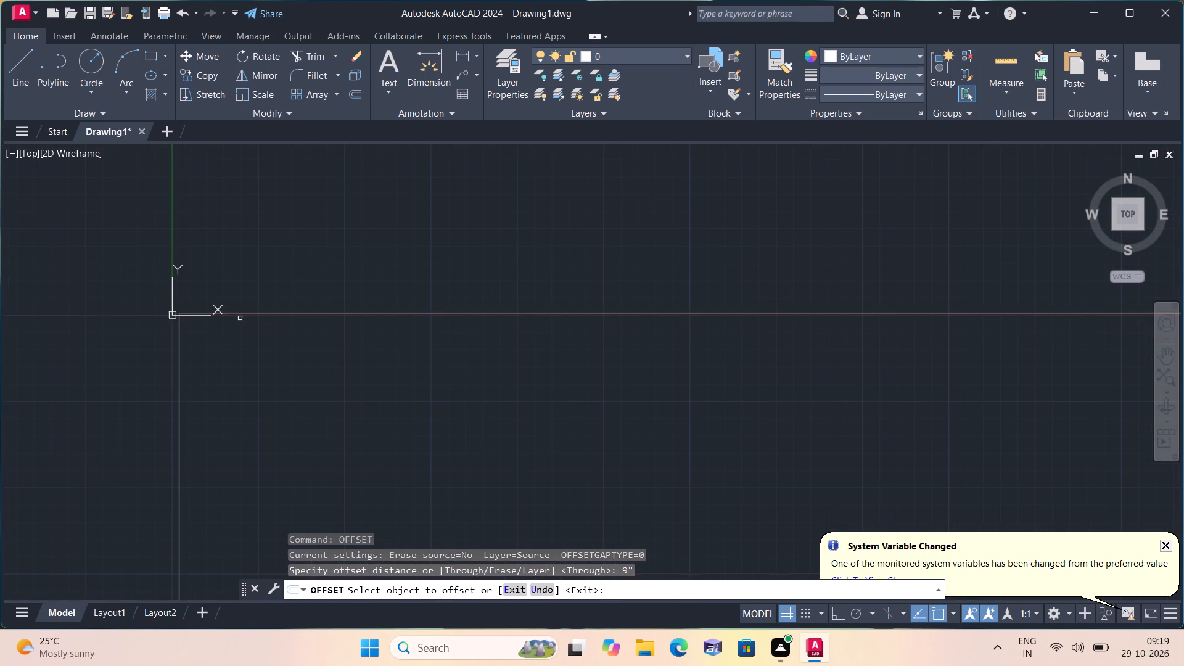
left_click(262, 313)
left_click(268, 347)
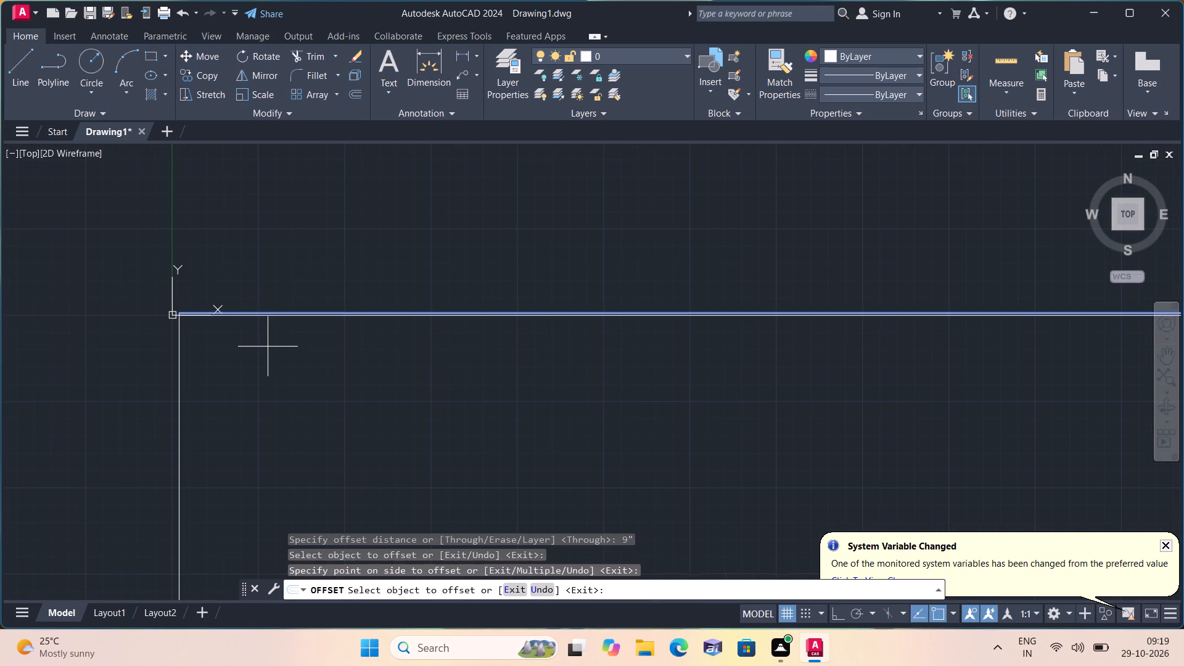
left_click(179, 337)
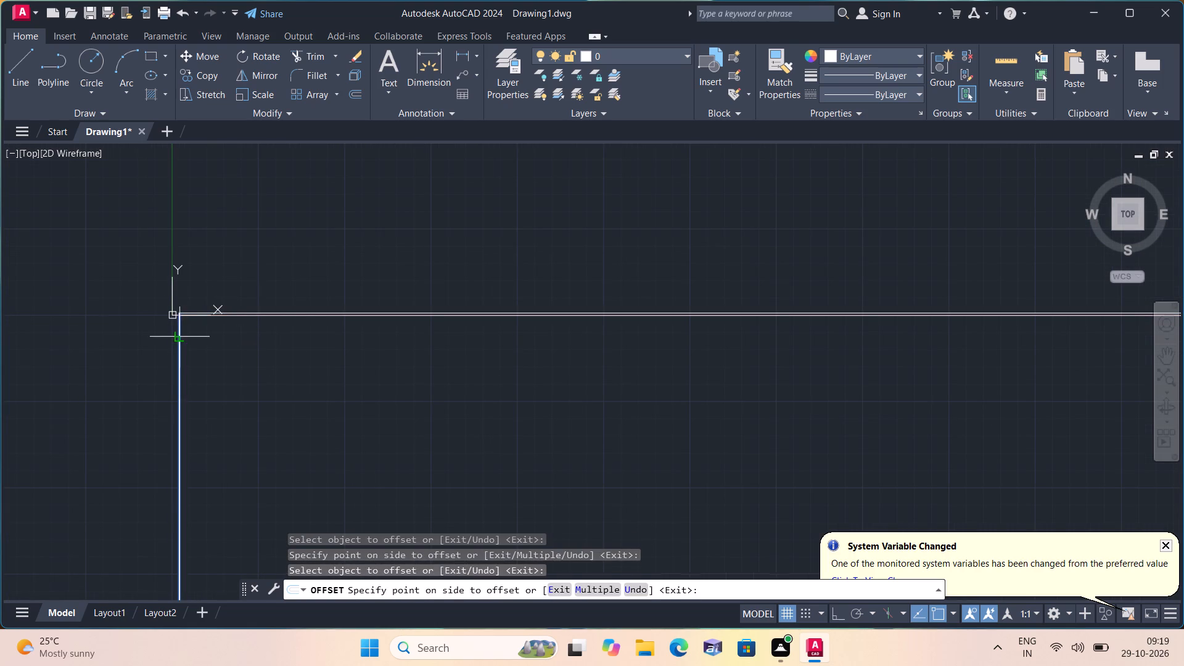
left_click(212, 336)
scroll(180, 321, "up", 5)
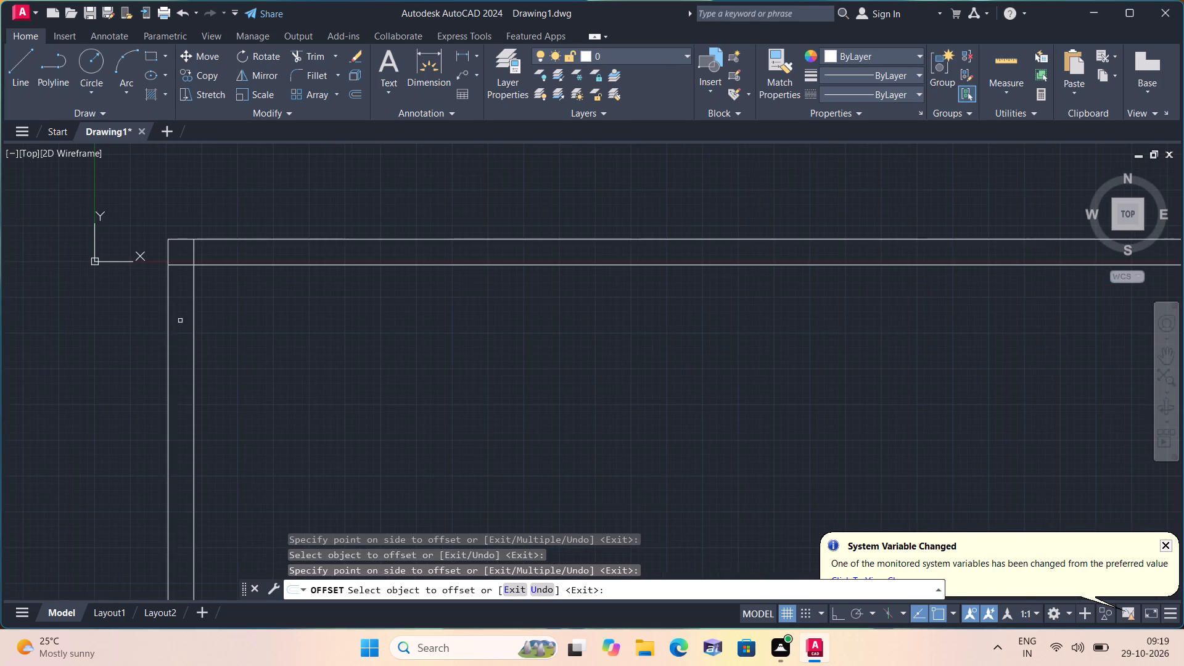
scroll(180, 321, "up", 1)
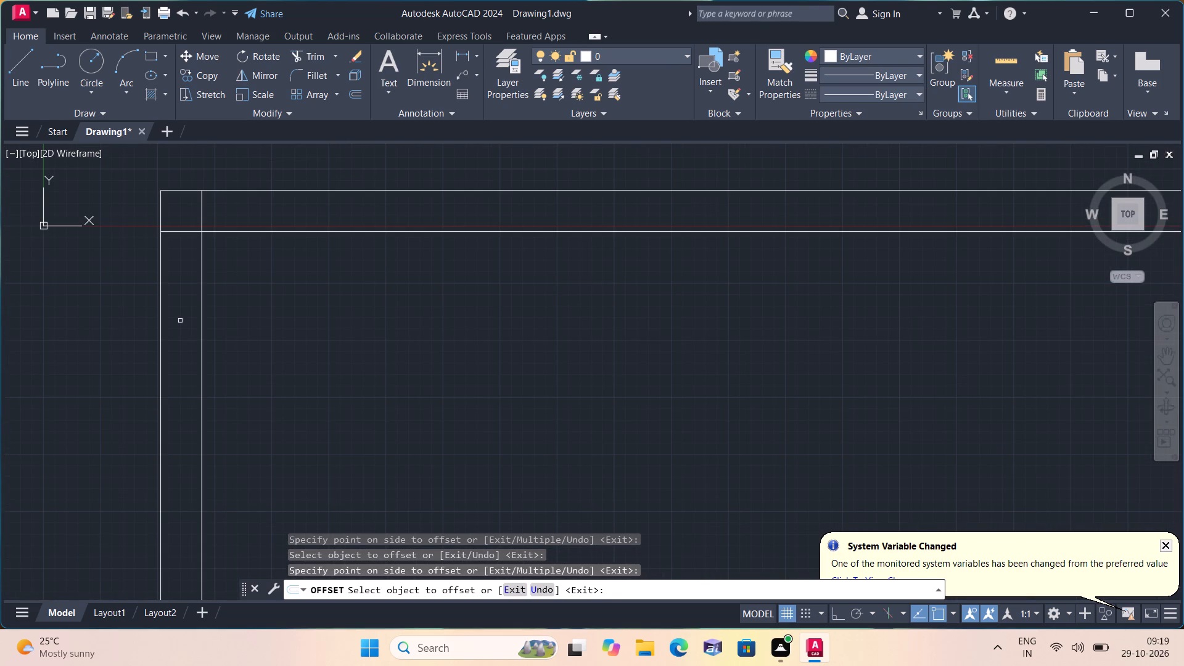
key("space")
Offset the inner line of the left wall 11'6" to the right.
key("space")
type("11'6\"")
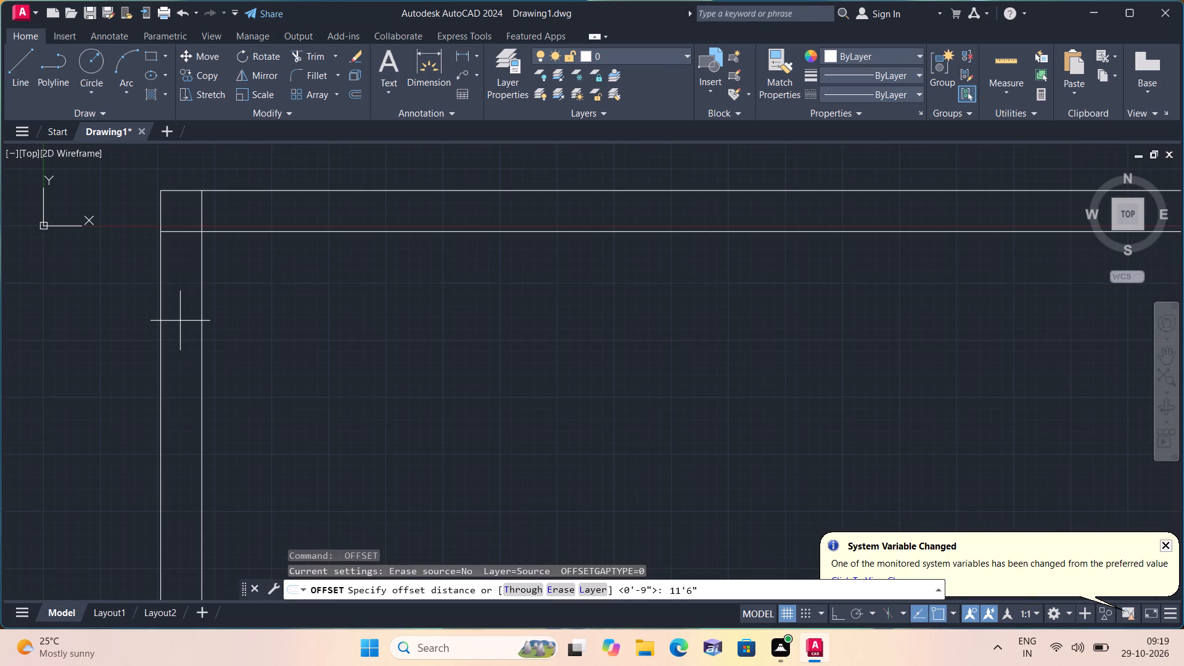
key("space")
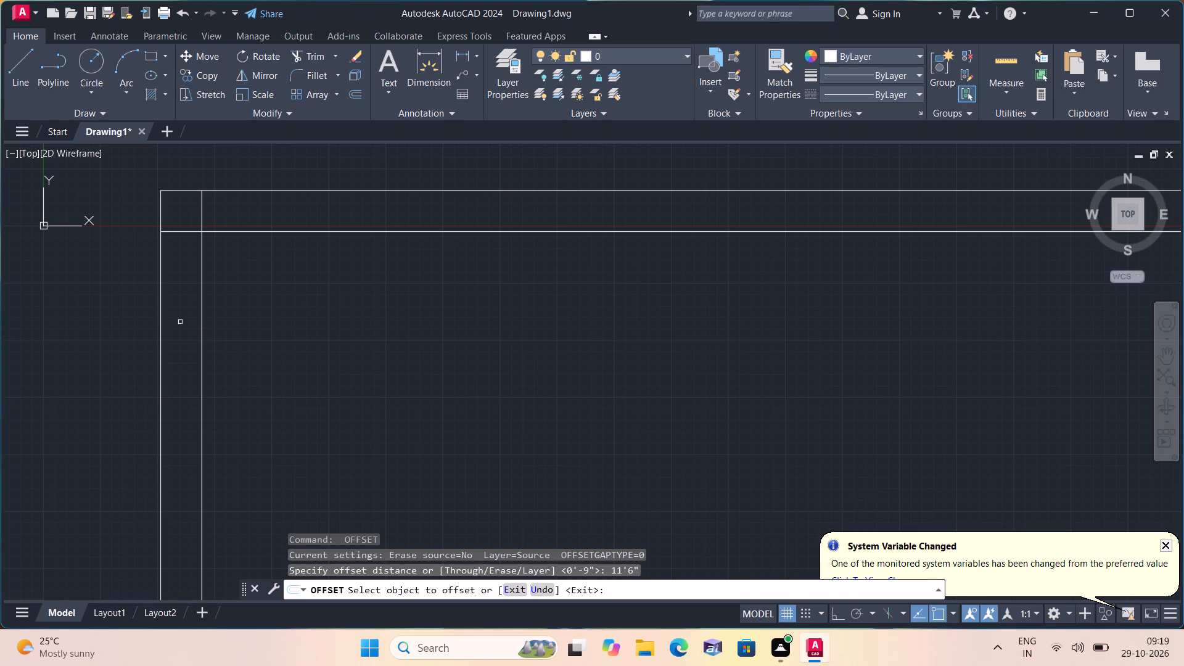
left_click(202, 327)
left_click(348, 329)
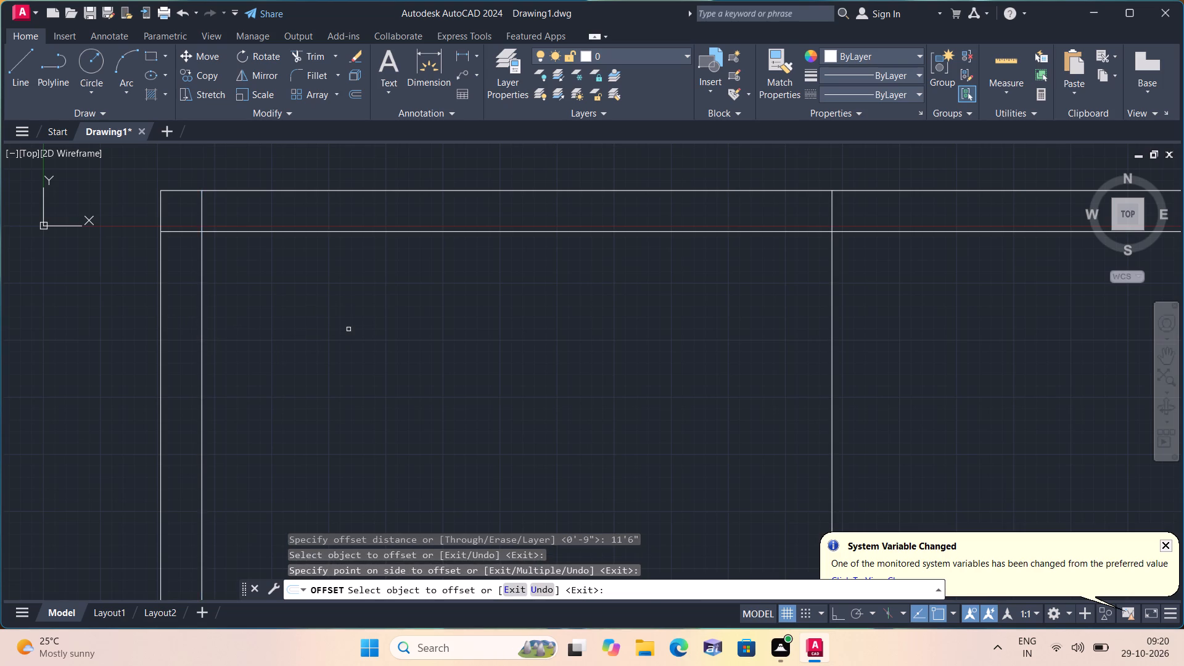
scroll(348, 329, "down", 2)
middle_click_drag(363, 334, 249, 334)
scroll(206, 318, "down", 1)
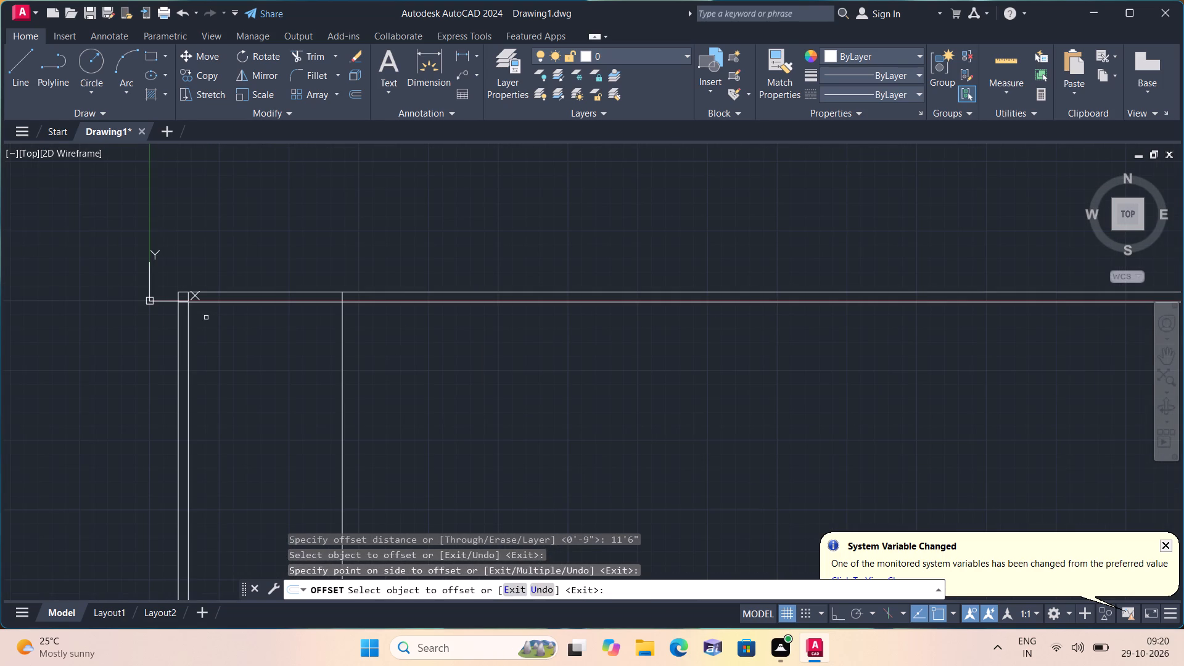
key("space")
Offset the rightmost vertical line 4.5" to the right to form the first partition wall.
key("space")
type("4.5\"")
key("space")
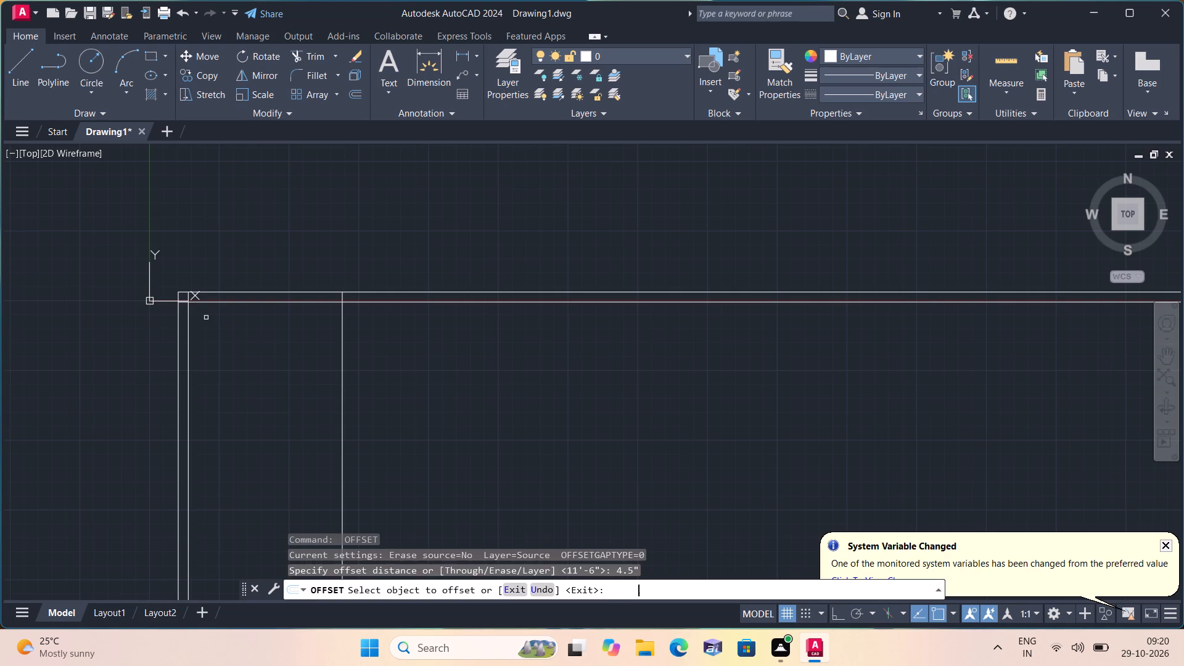
left_click(342, 362)
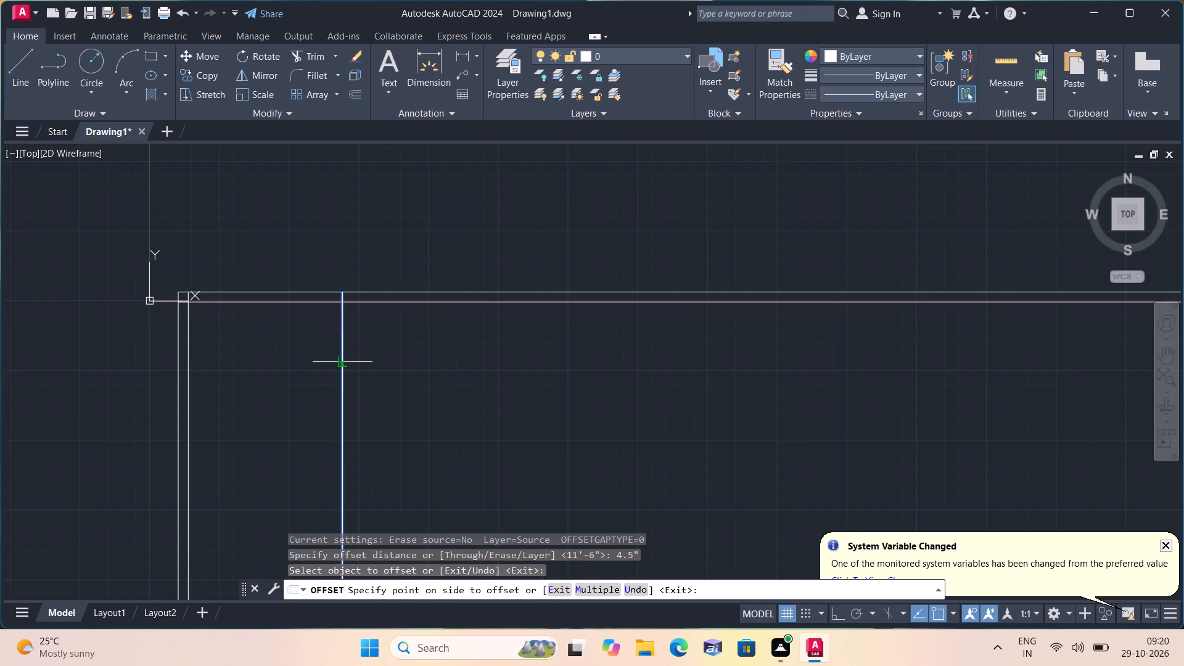
left_click(369, 363)
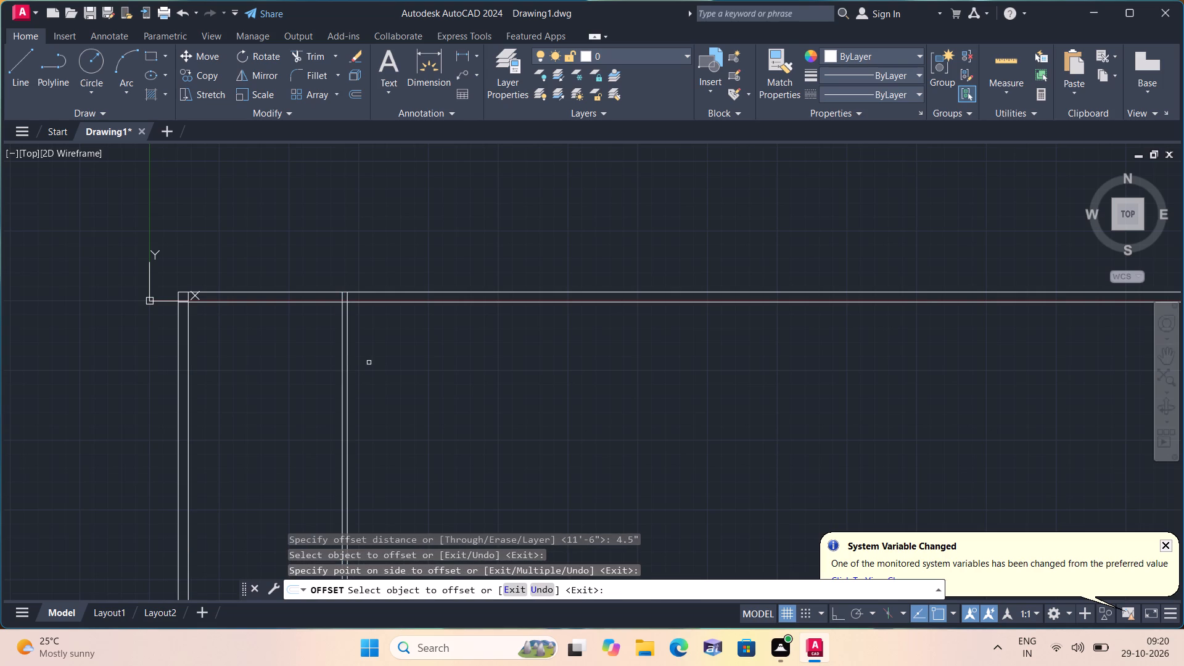
key("space")
Offset the right-hand line of the first partition wall 6'6" to the right.
key("space")
type("6'6\"")
key("space")
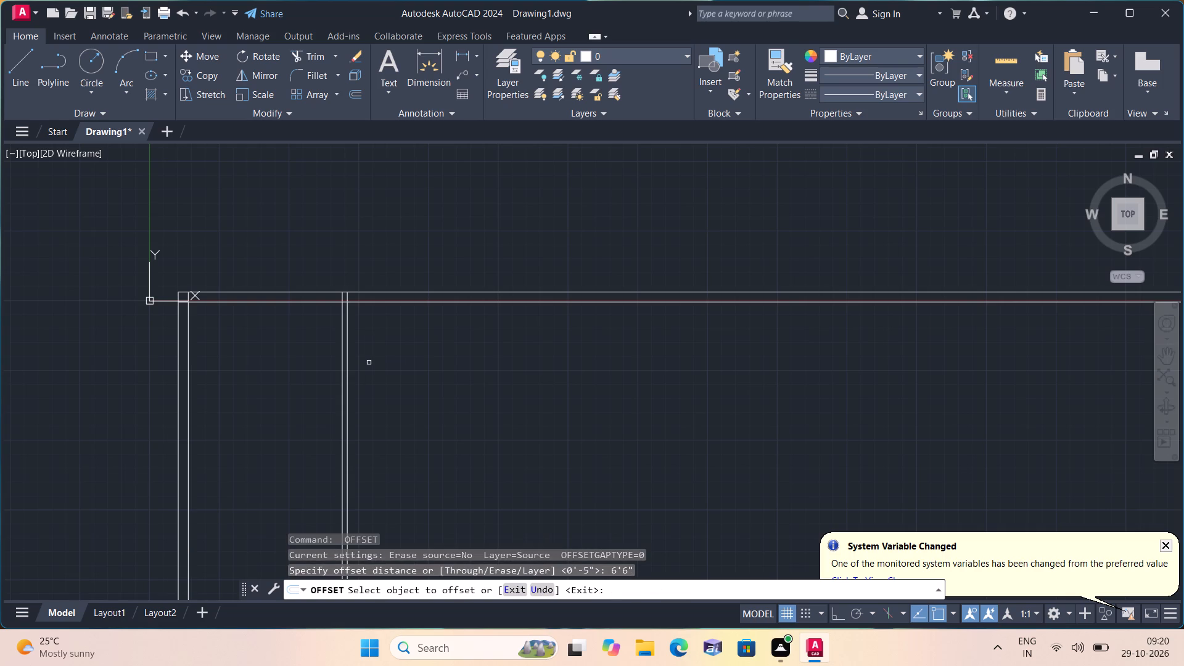
scroll(359, 356, "up", 1)
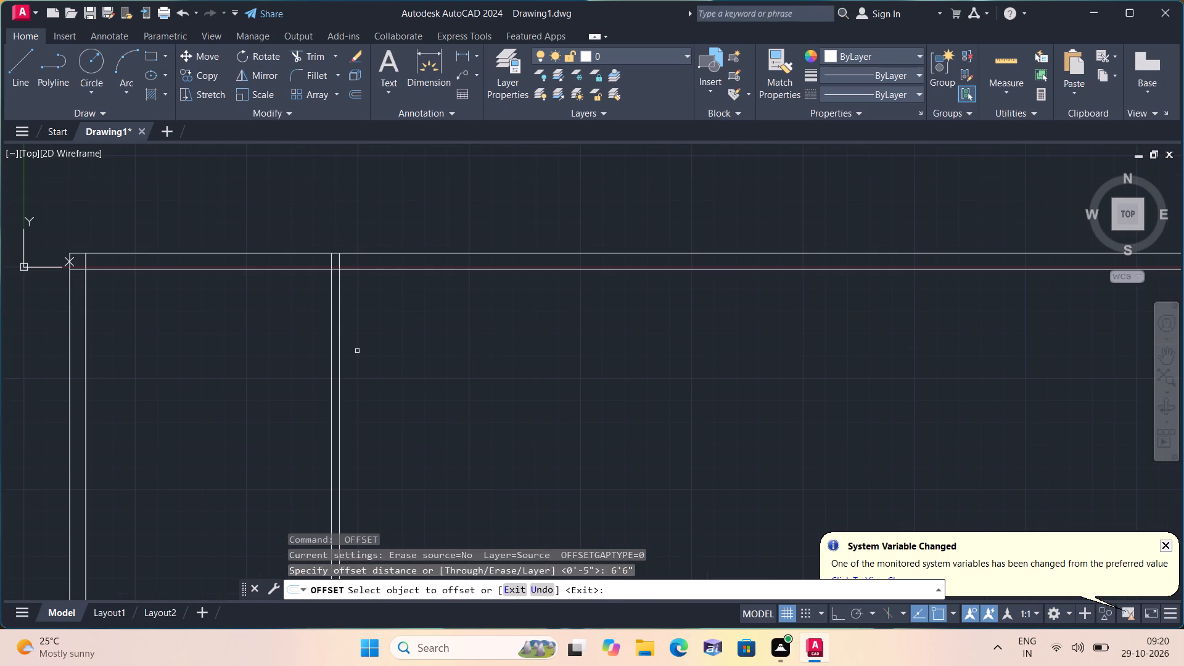
left_click(338, 323)
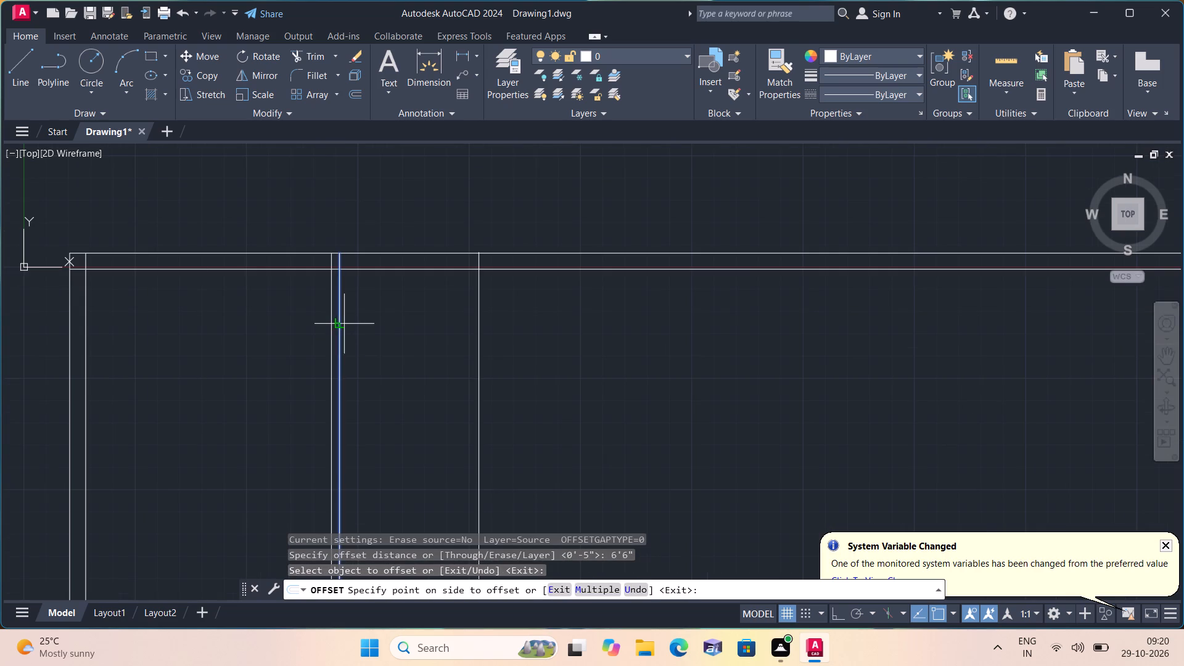
left_click(403, 323)
key("space")
Offset the rightmost vertical line 4.5" to the right to form the second partition wall.
key("space")
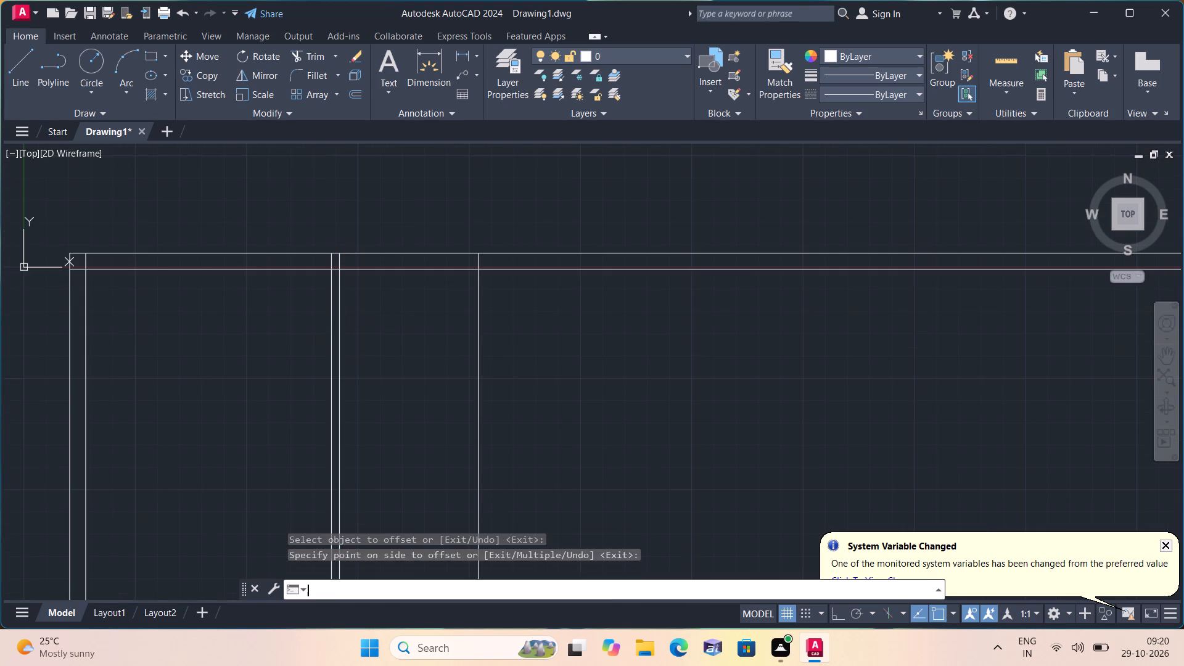
type("4.5\"")
key("space")
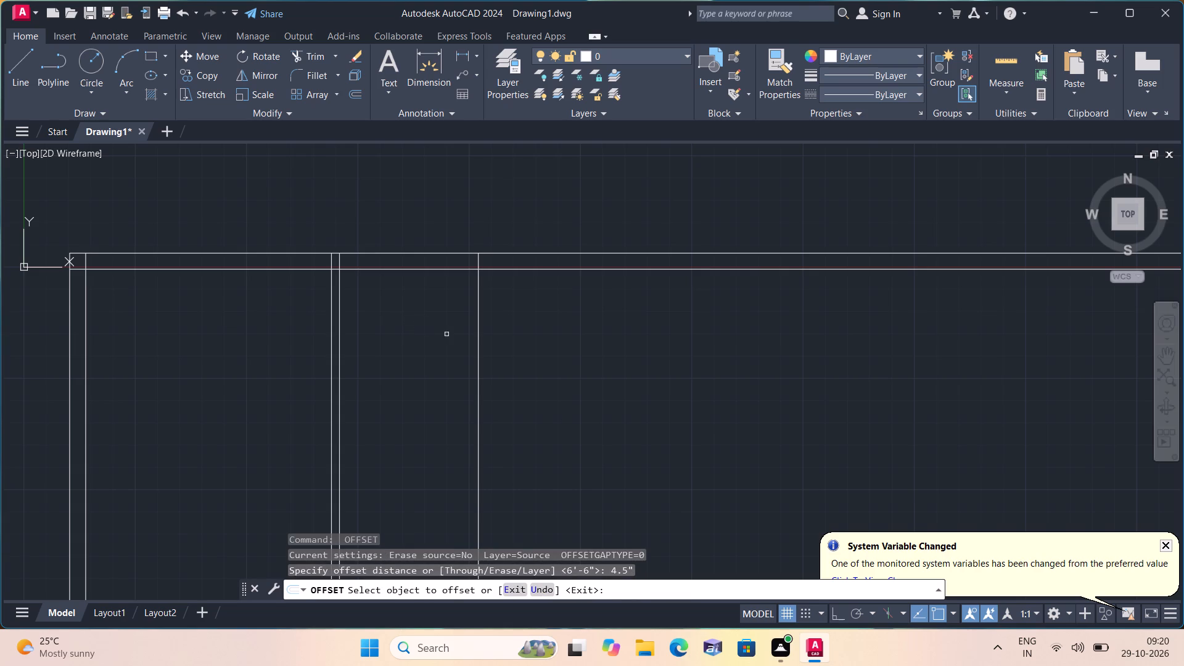
left_click(476, 352)
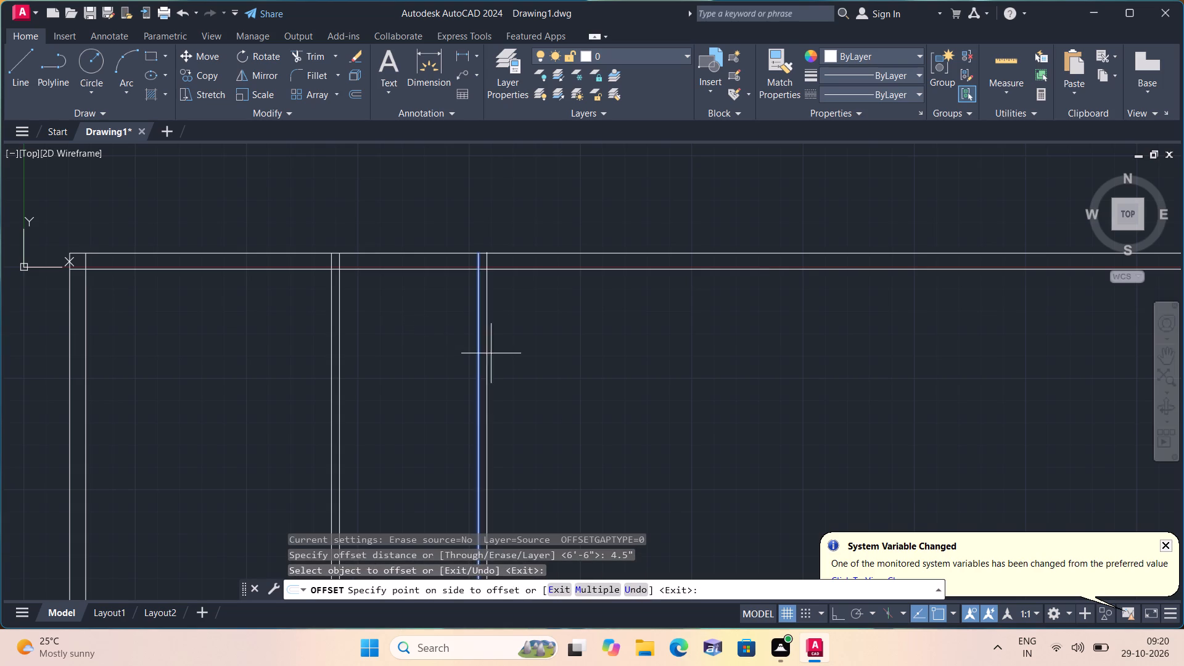
left_click(499, 353)
key("space")
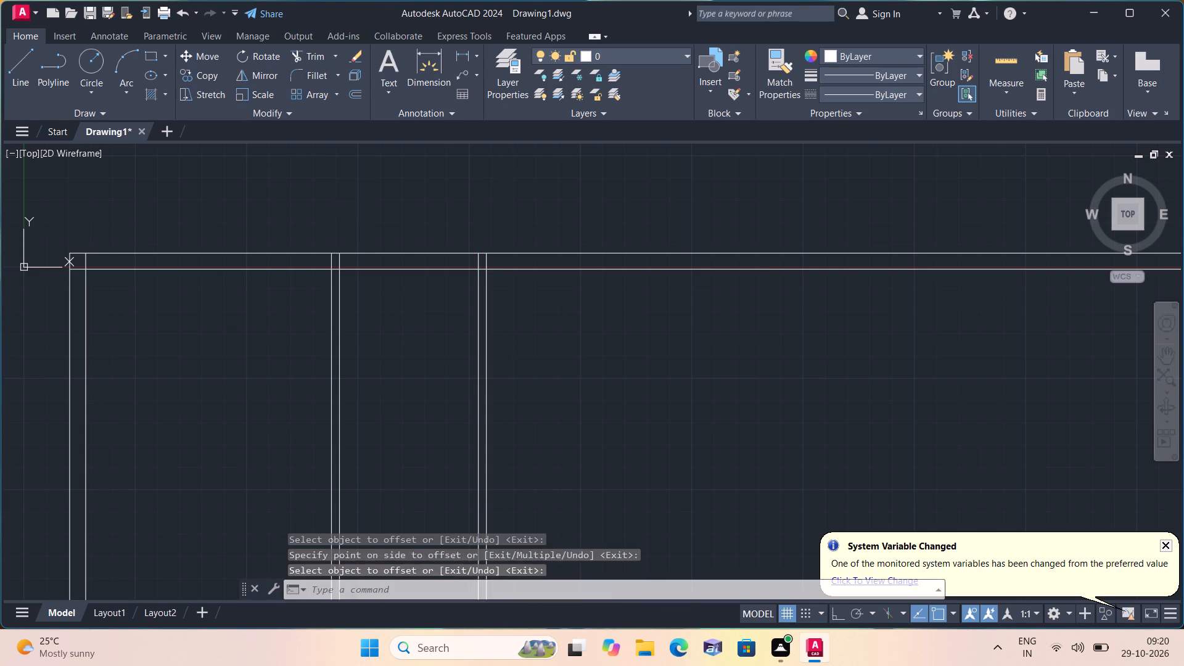
Offset the right-hand line of the second partition wall 4'6" to the right.
key("space")
type("4'6\"")
key("space")
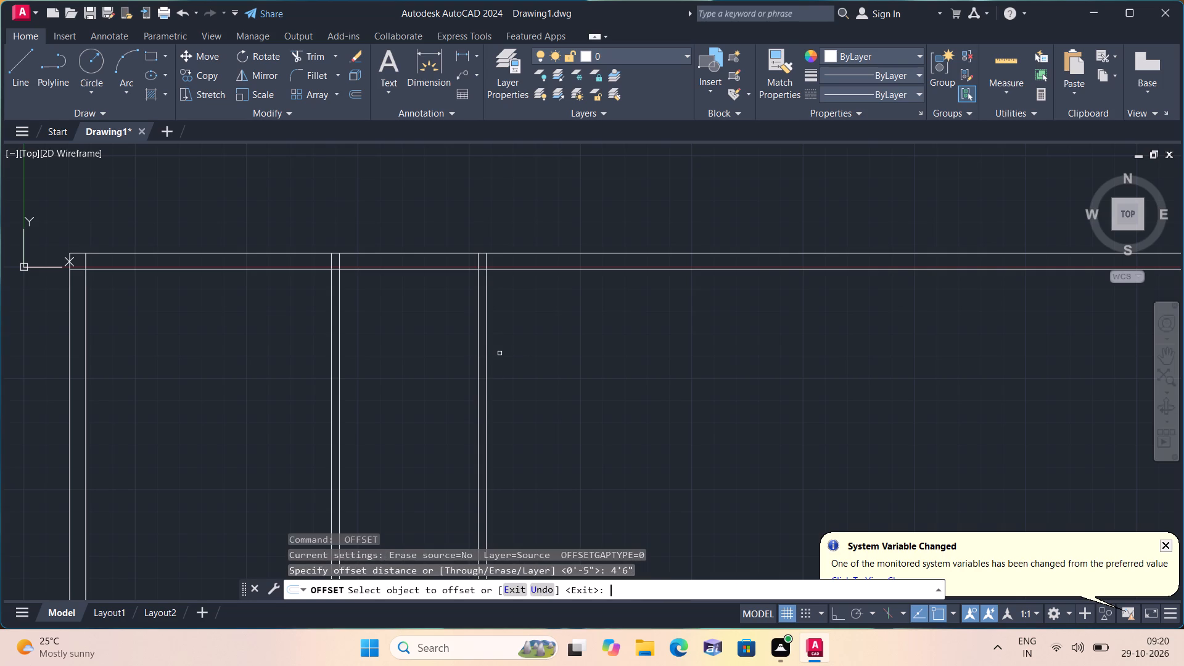
left_click(490, 345)
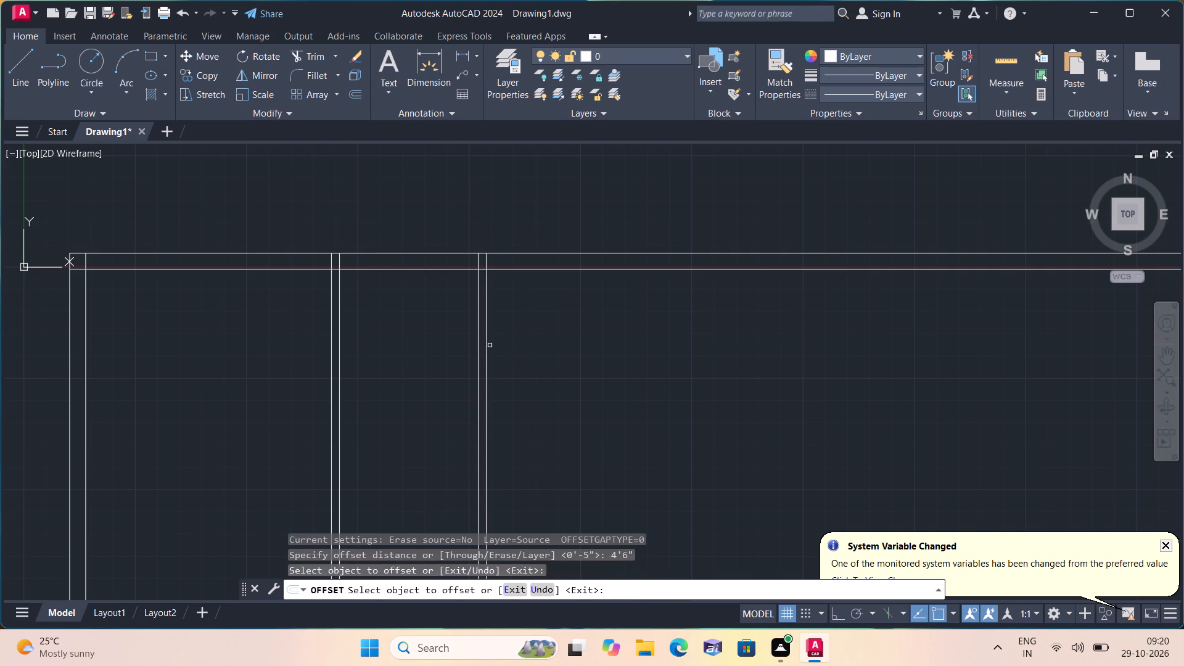
left_click(489, 345)
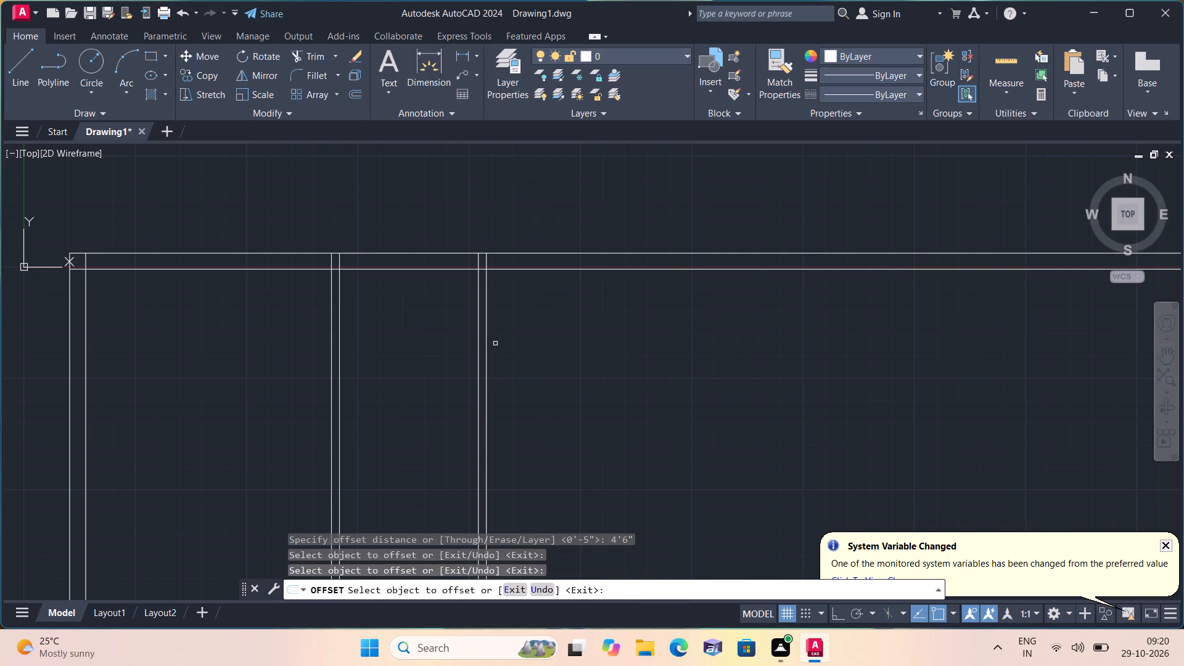
left_click(487, 337)
left_click(556, 340)
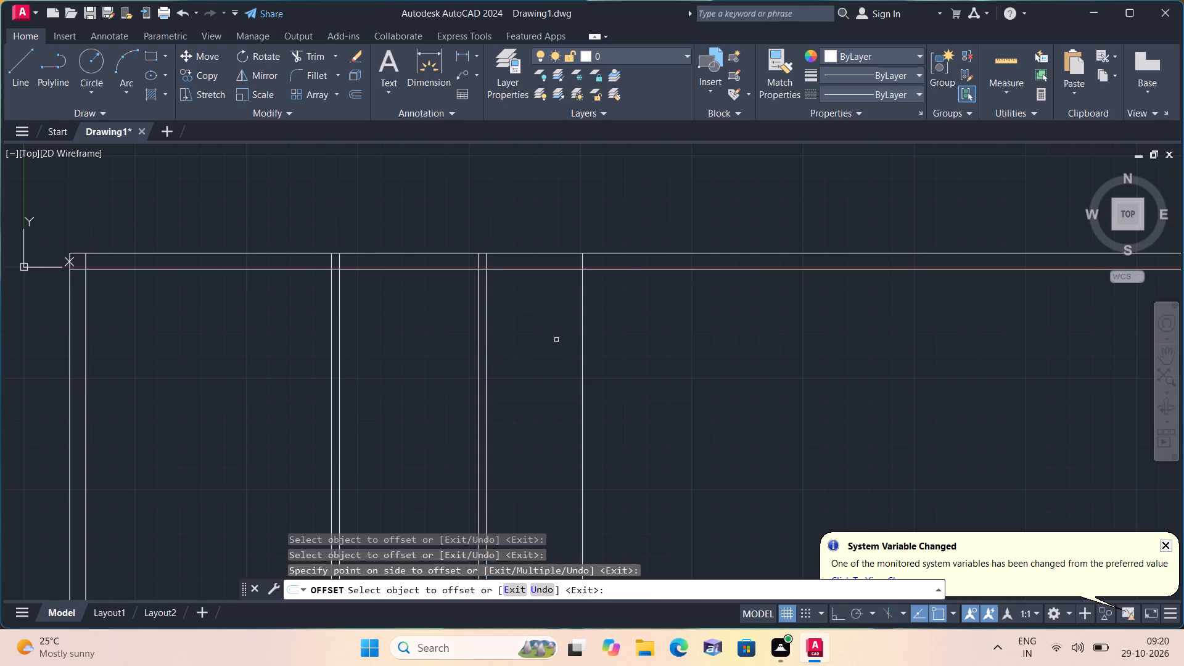
key("space")
Offset the rightmost vertical line 9" to the right to form a thick wall.
key("space")
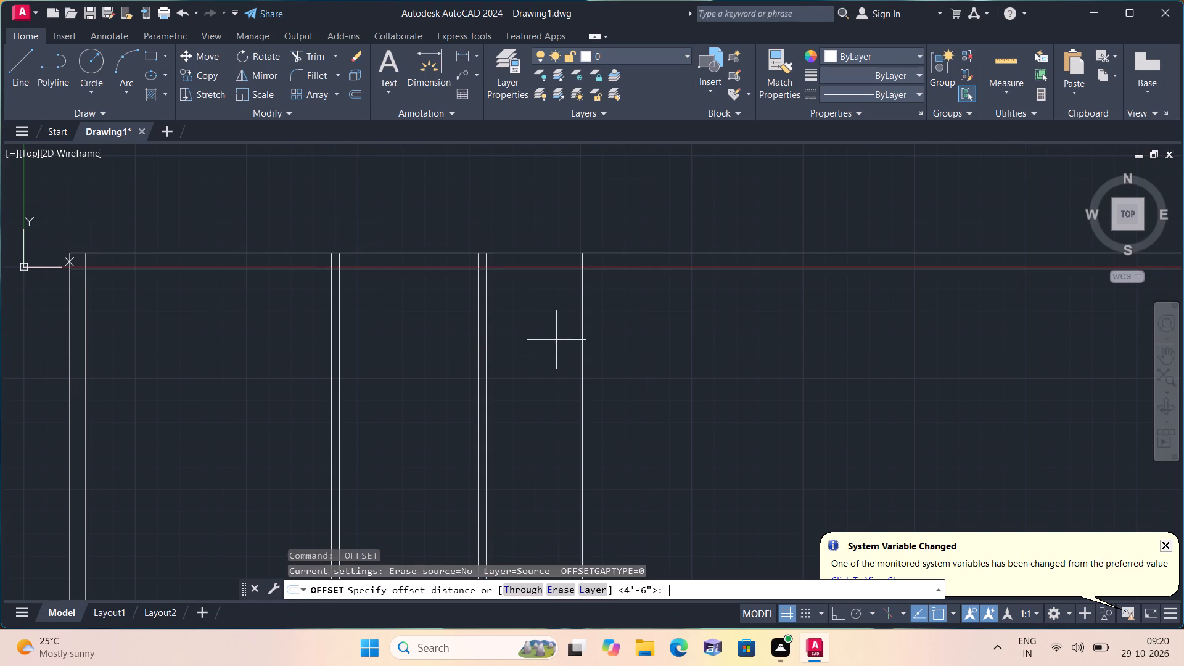
type("9\"")
key("space")
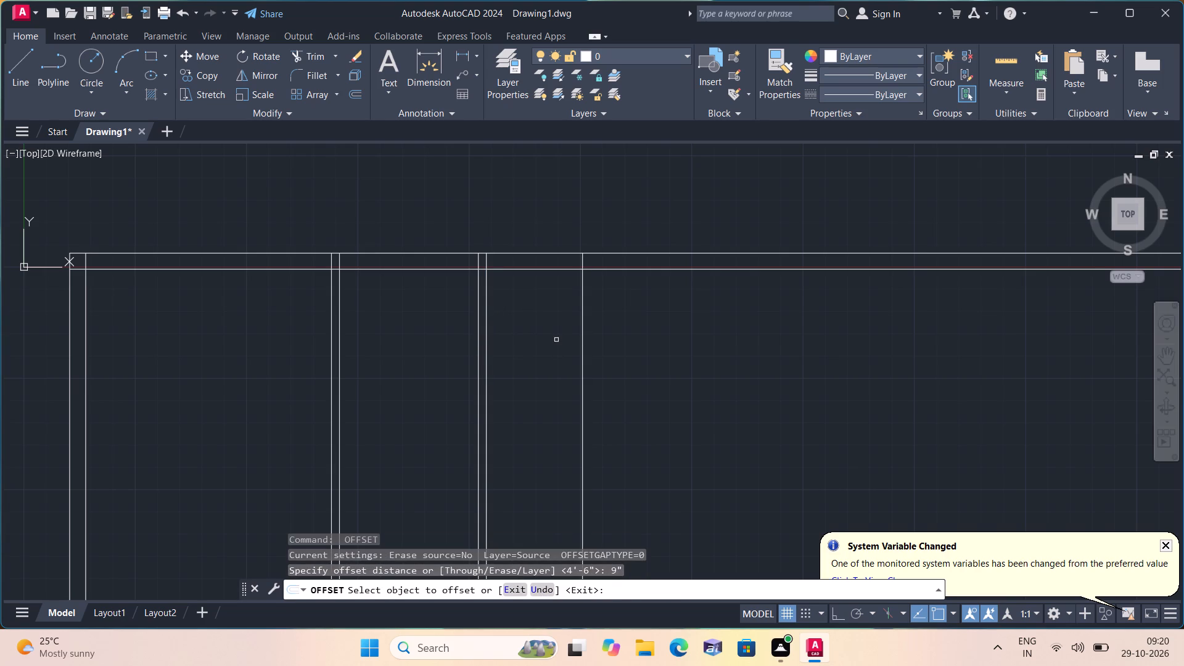
left_click(584, 323)
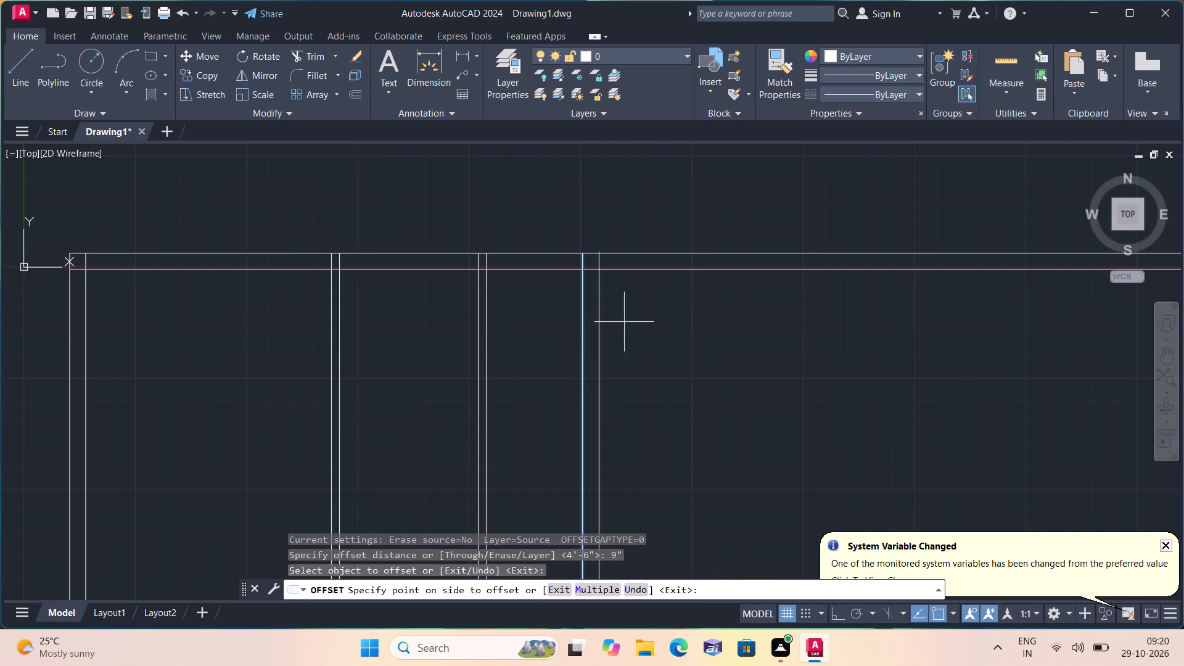
left_click(665, 321)
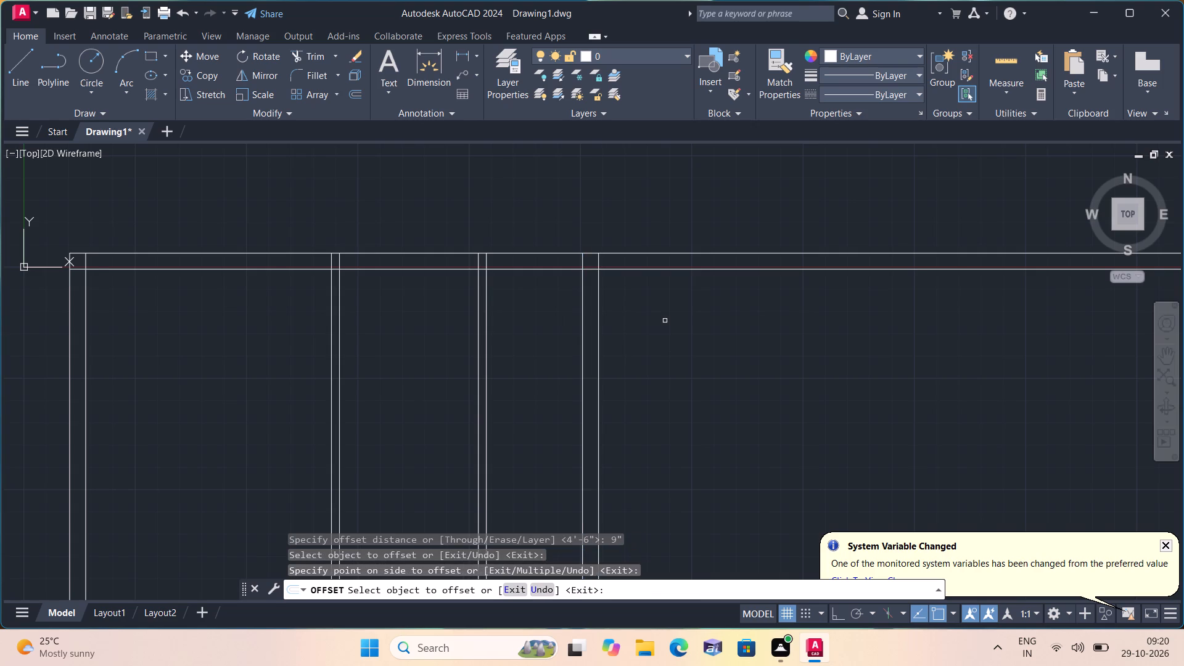
key("space")
Offset the right-hand line of the new 9" vertical wall 3' to the right.
key("space")
type("3'")
key("space")
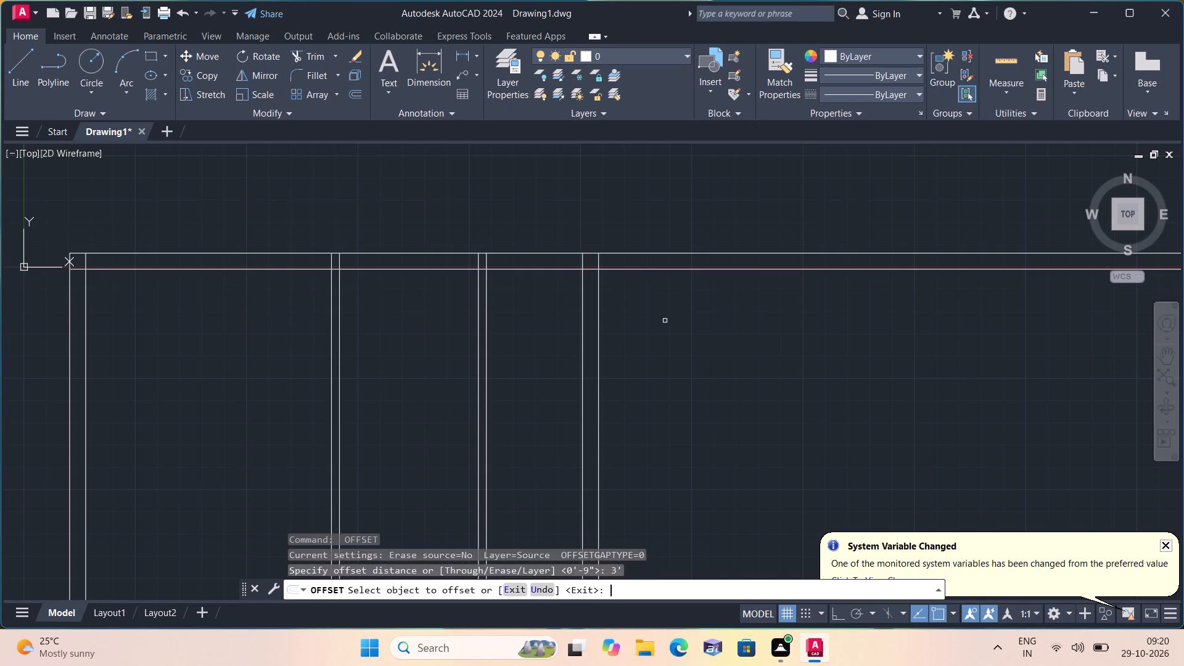
left_click(596, 300)
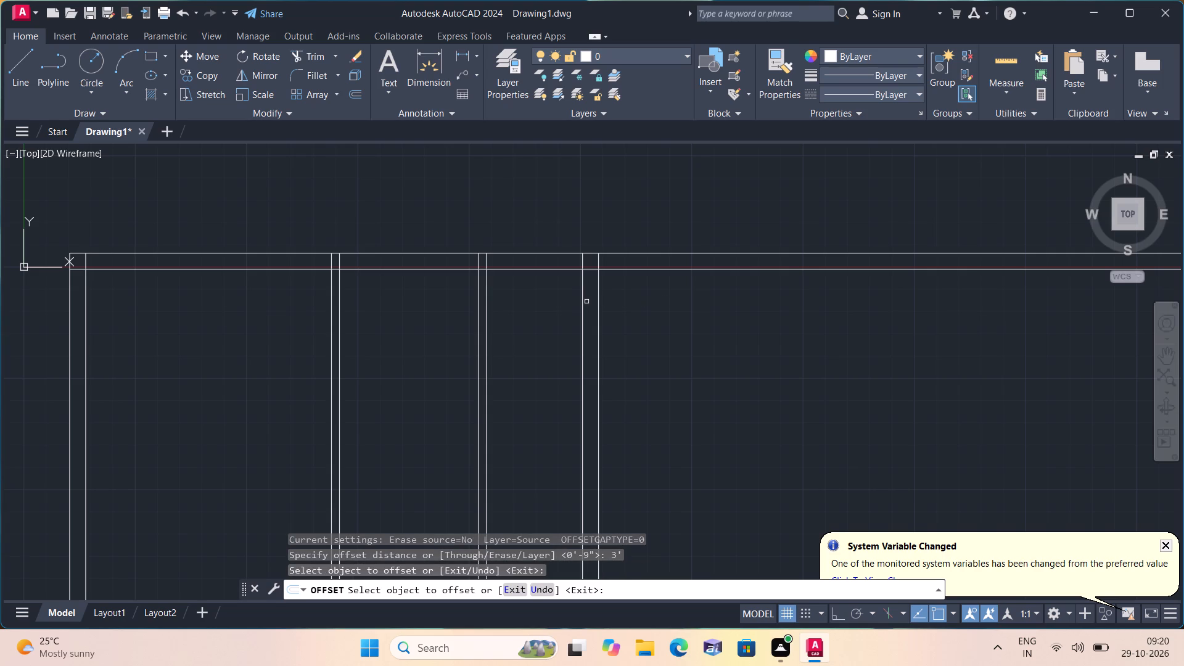
left_click(599, 305)
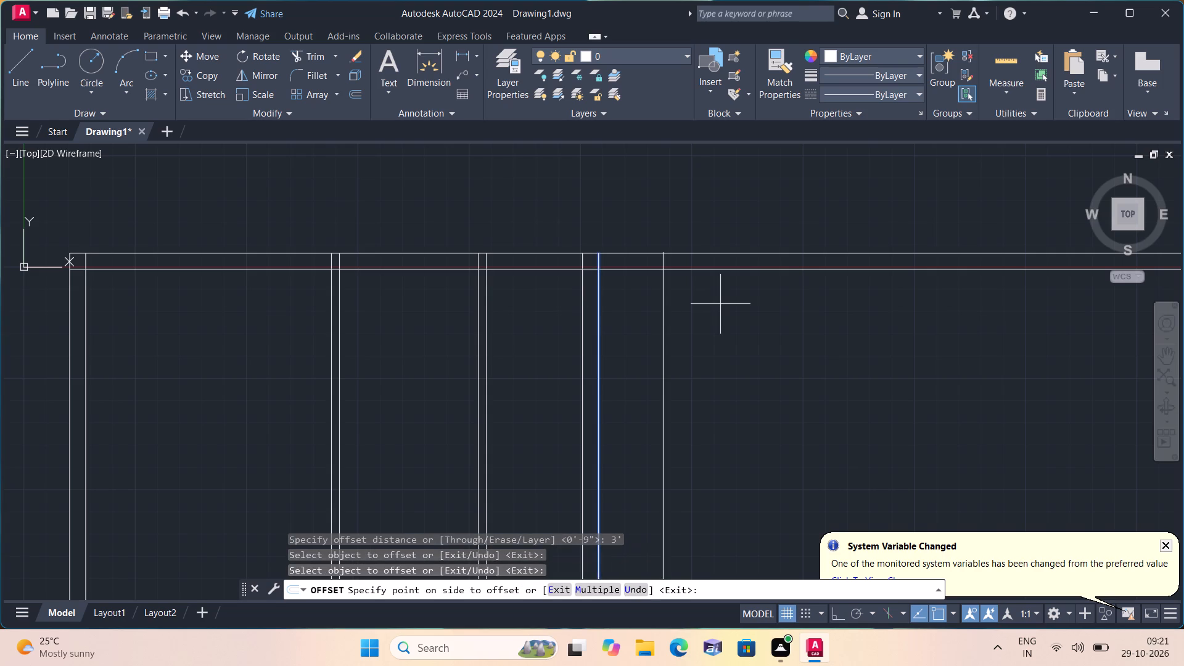
left_click(720, 304)
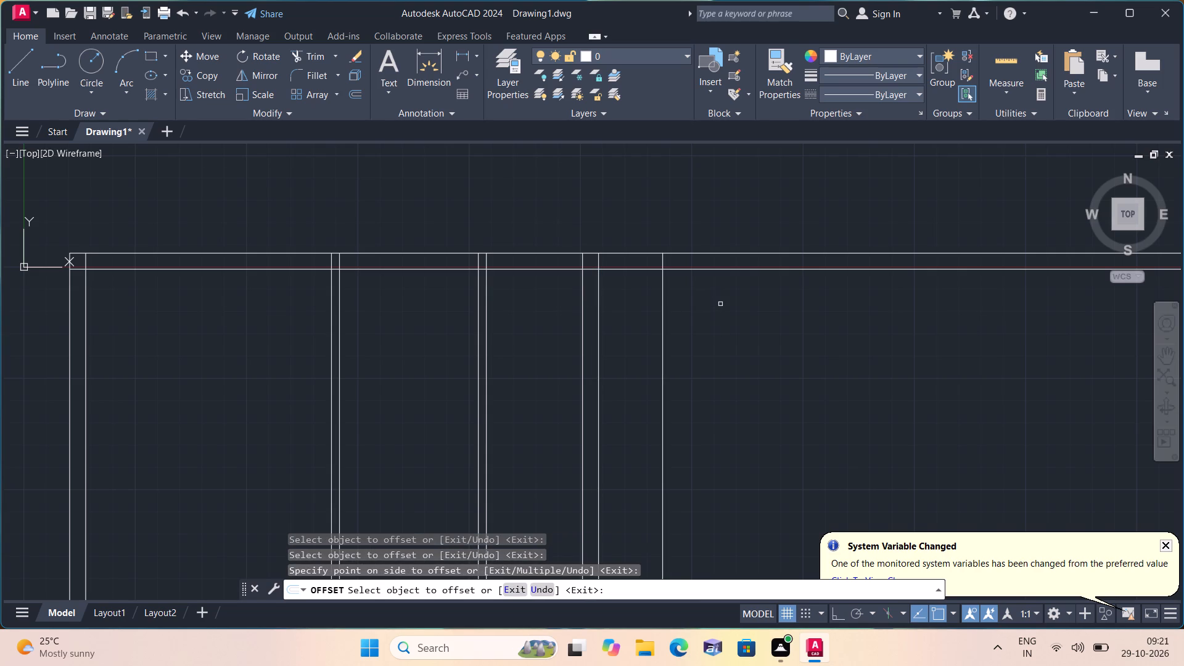
key("space")
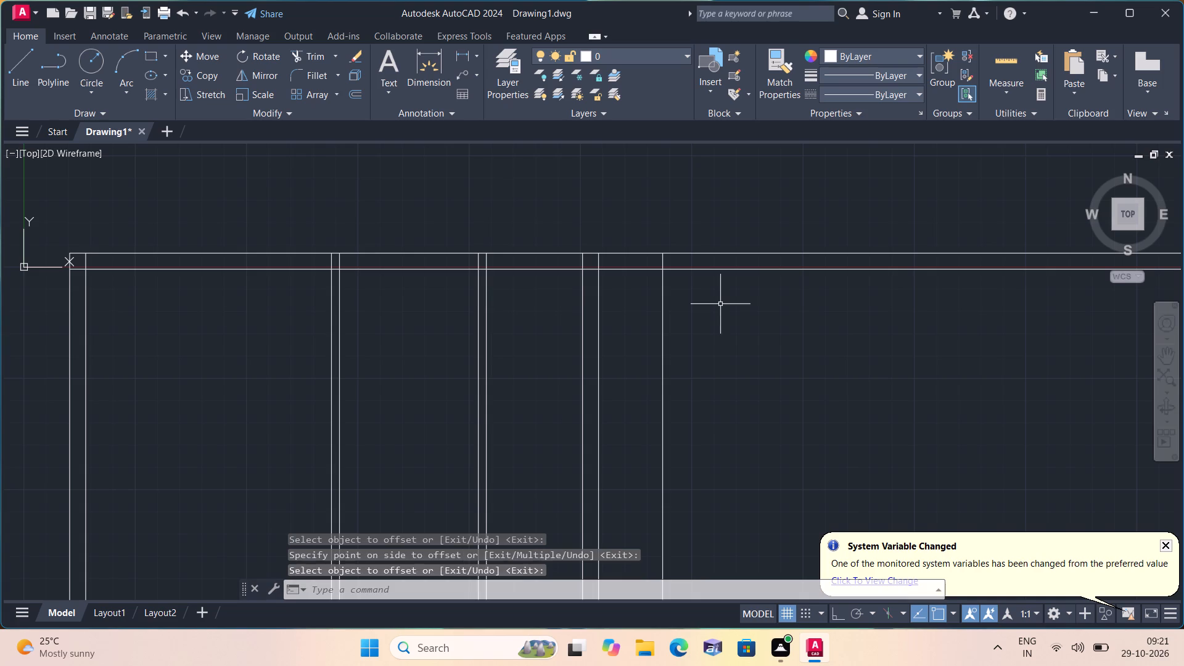
Offset the rightmost vertical line 6" to the right.
key("space")
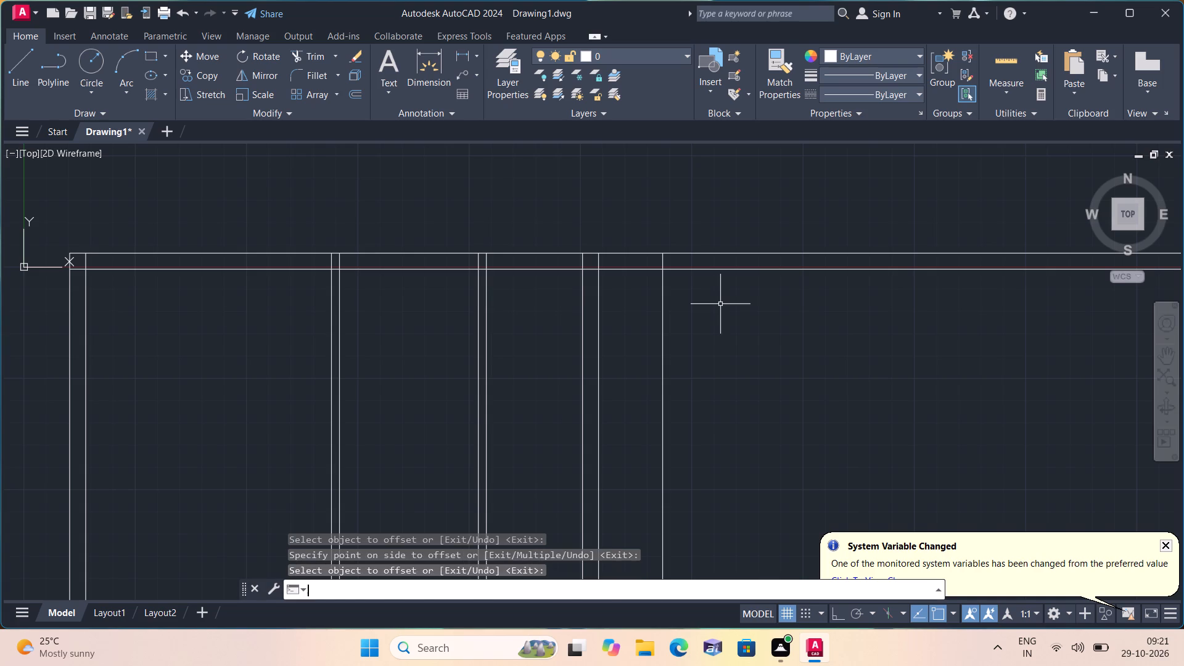
type("6\"")
key("space")
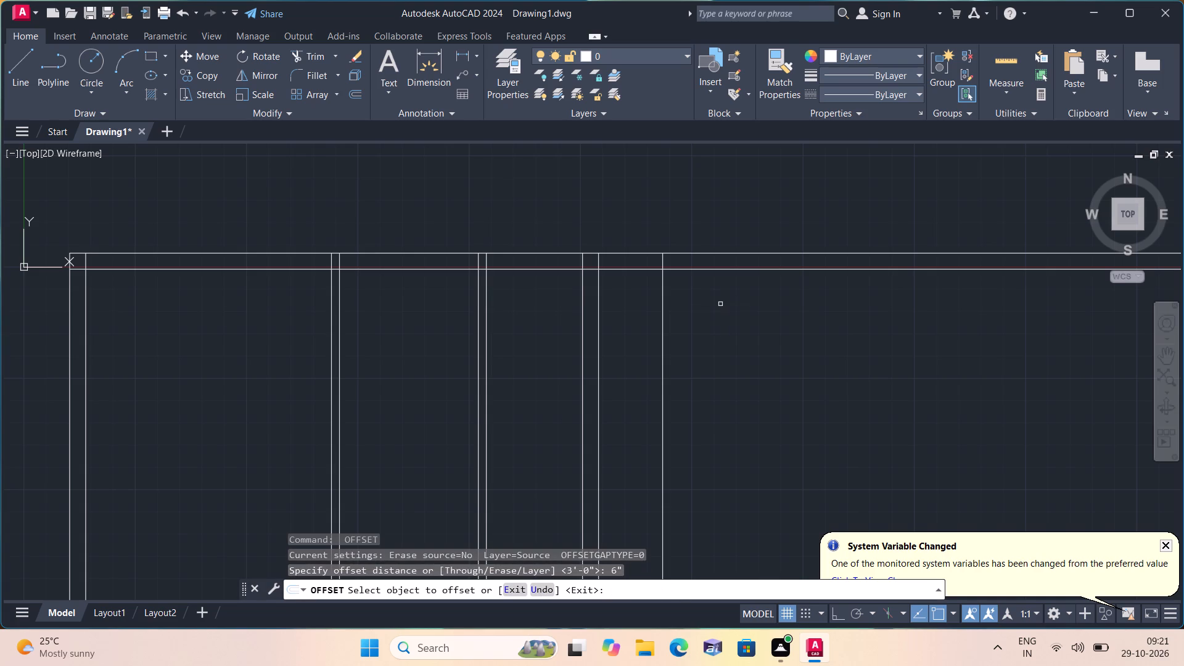
left_click(665, 301)
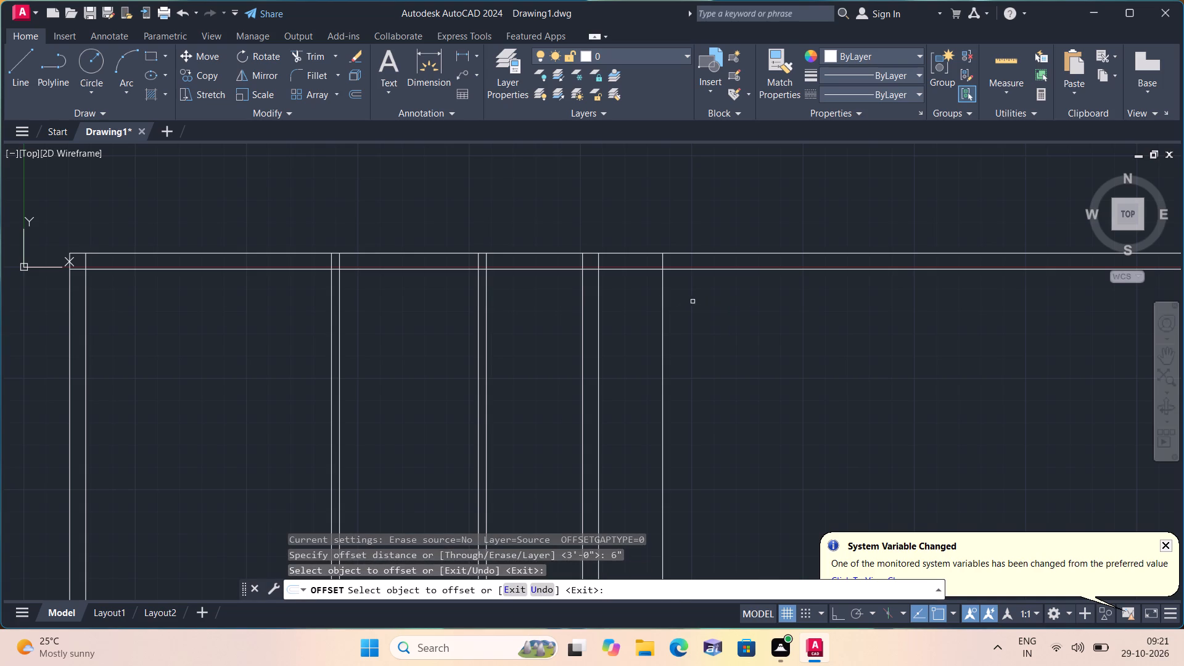
left_click(665, 287)
left_click(660, 284)
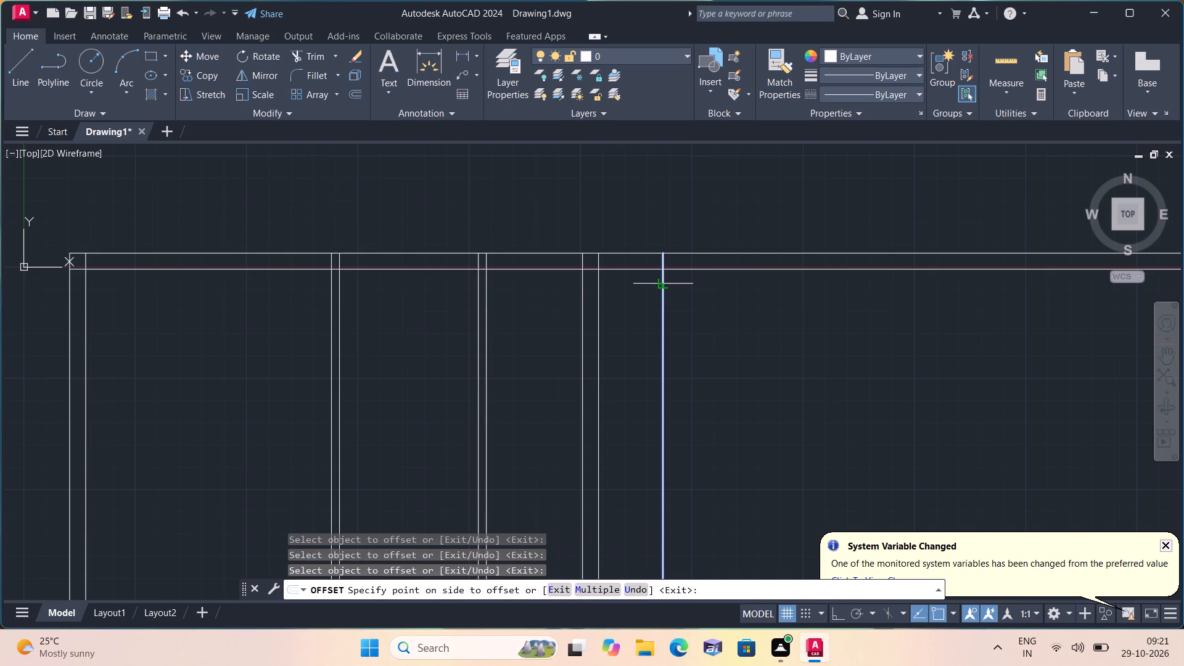
left_click(699, 292)
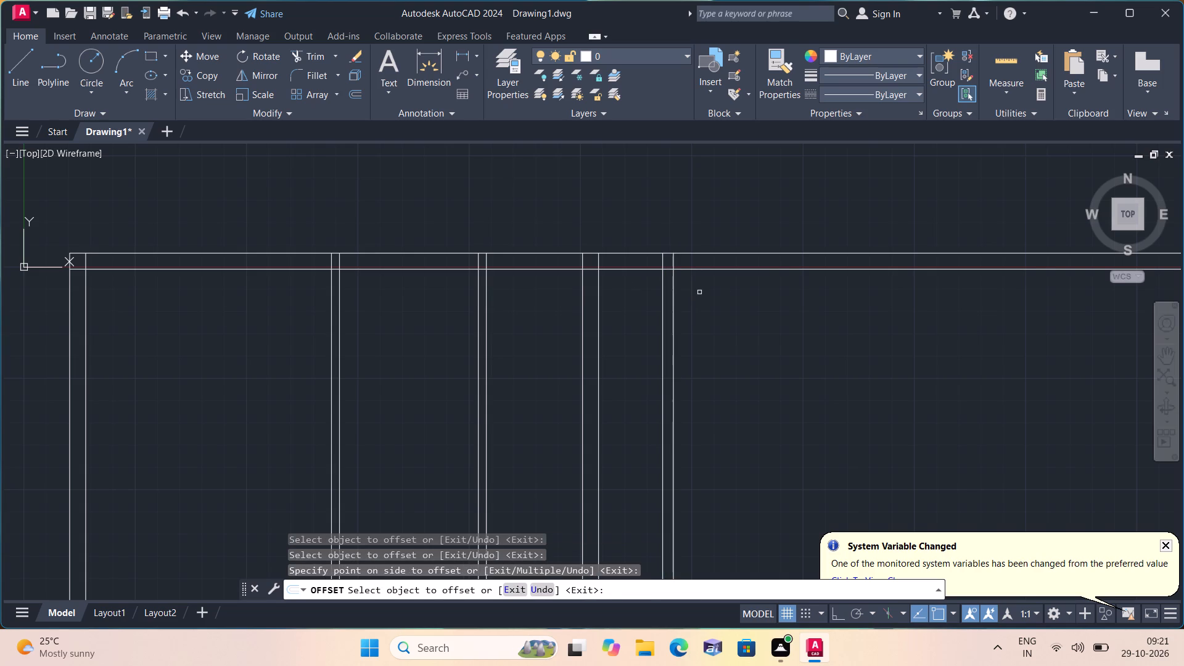
key("space")
Offset the outer line of the left wall 2' to the left.
key("space")
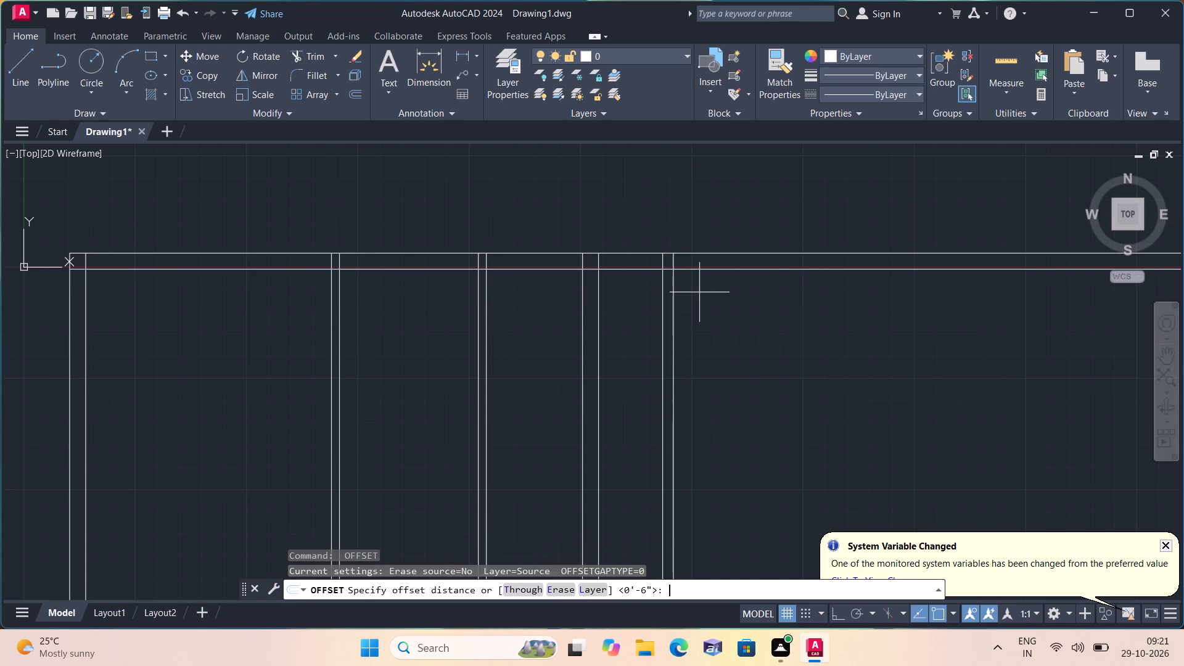
type("2'")
key("space")
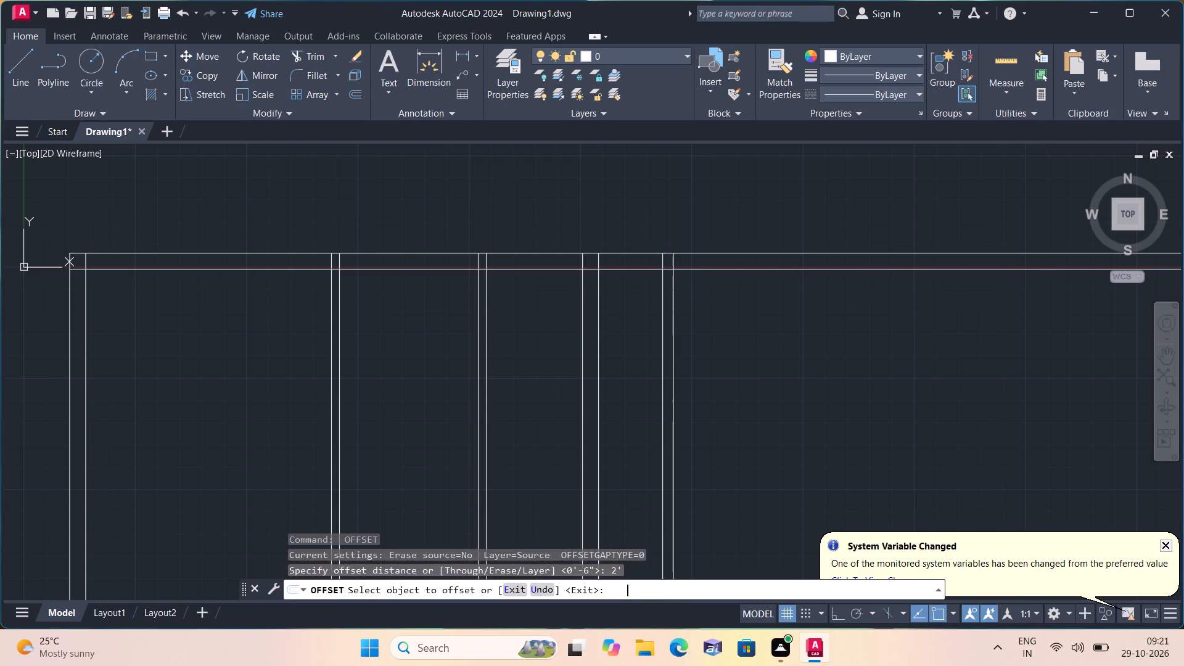
scroll(243, 335, "down", 1)
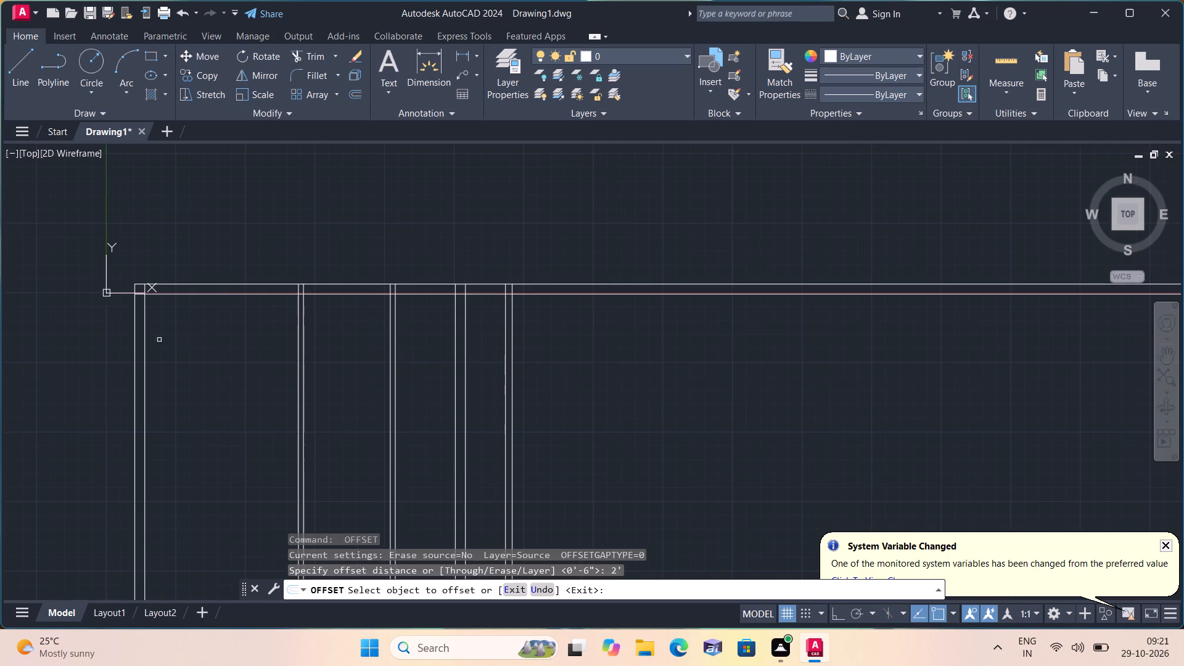
left_click(138, 337)
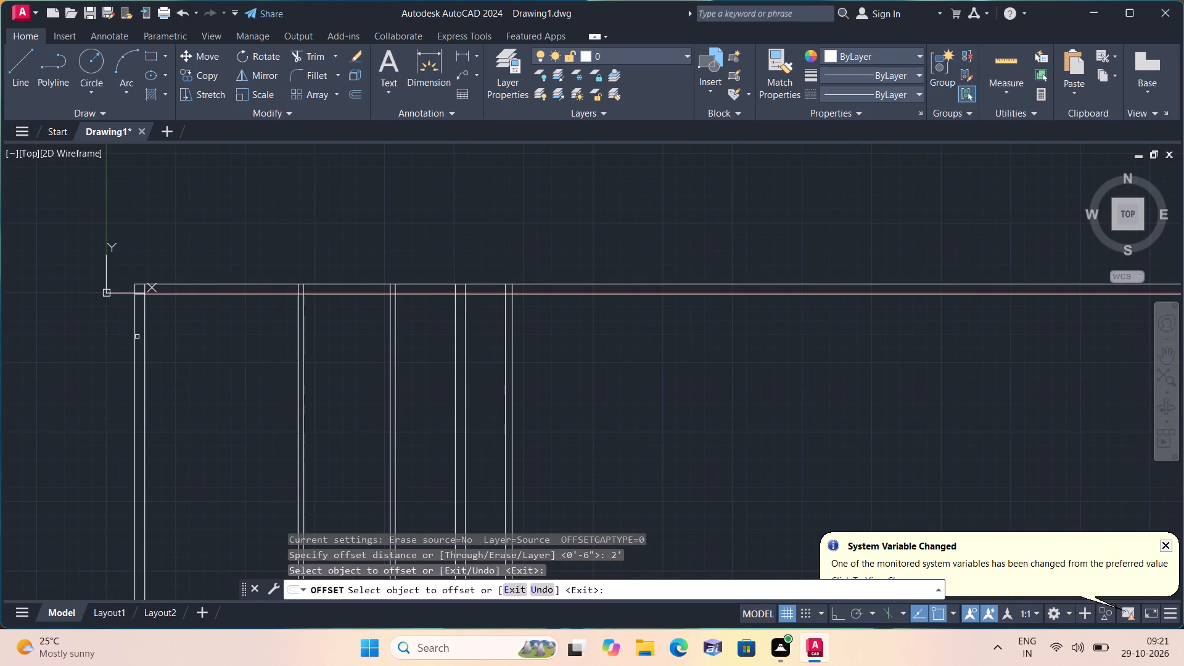
left_click(136, 336)
left_click(90, 339)
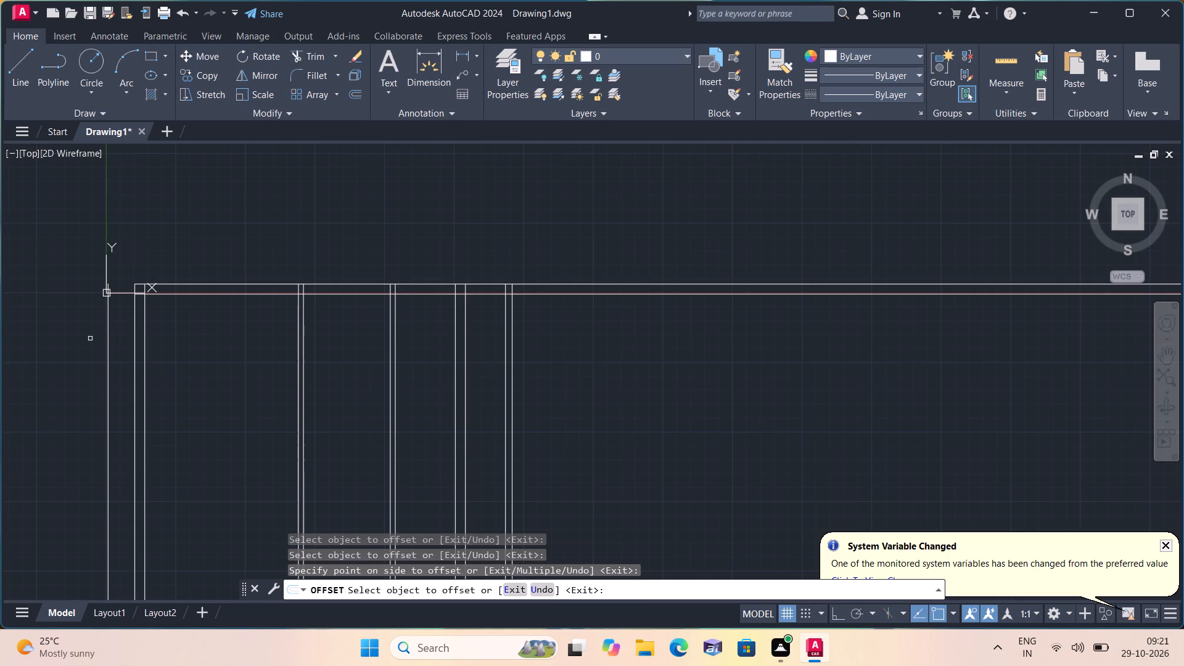
key("space")
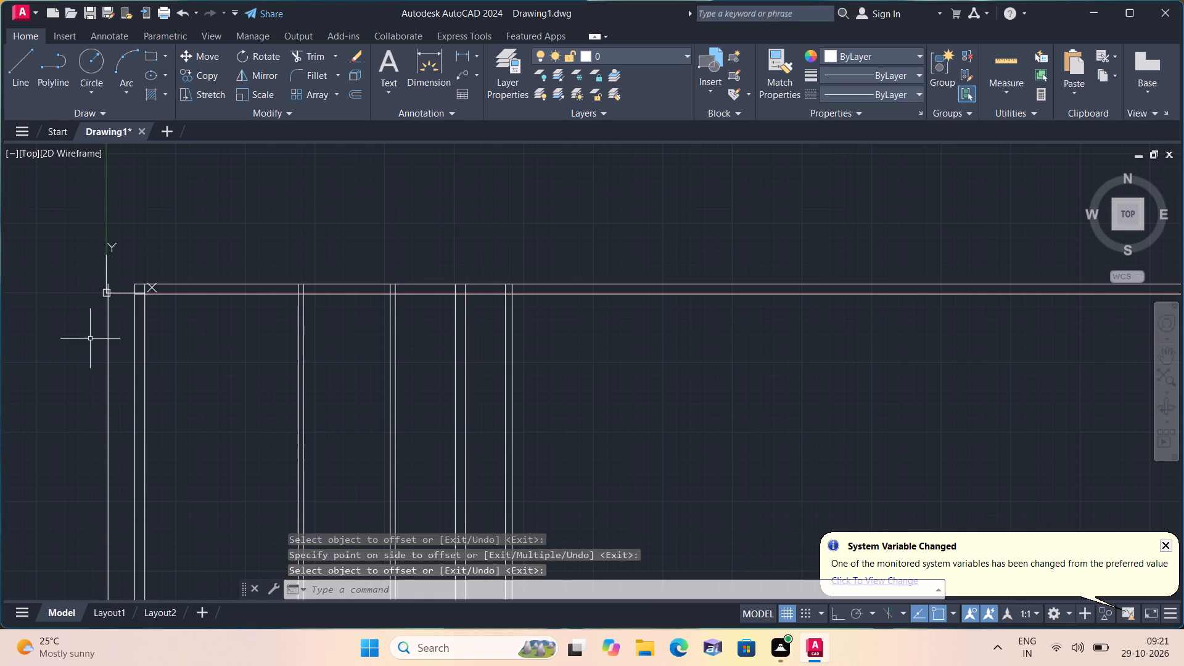
Trim both horizontal lines of the top wall where they extend beyond the rightmost vertical line.
type("trim")
key("space")
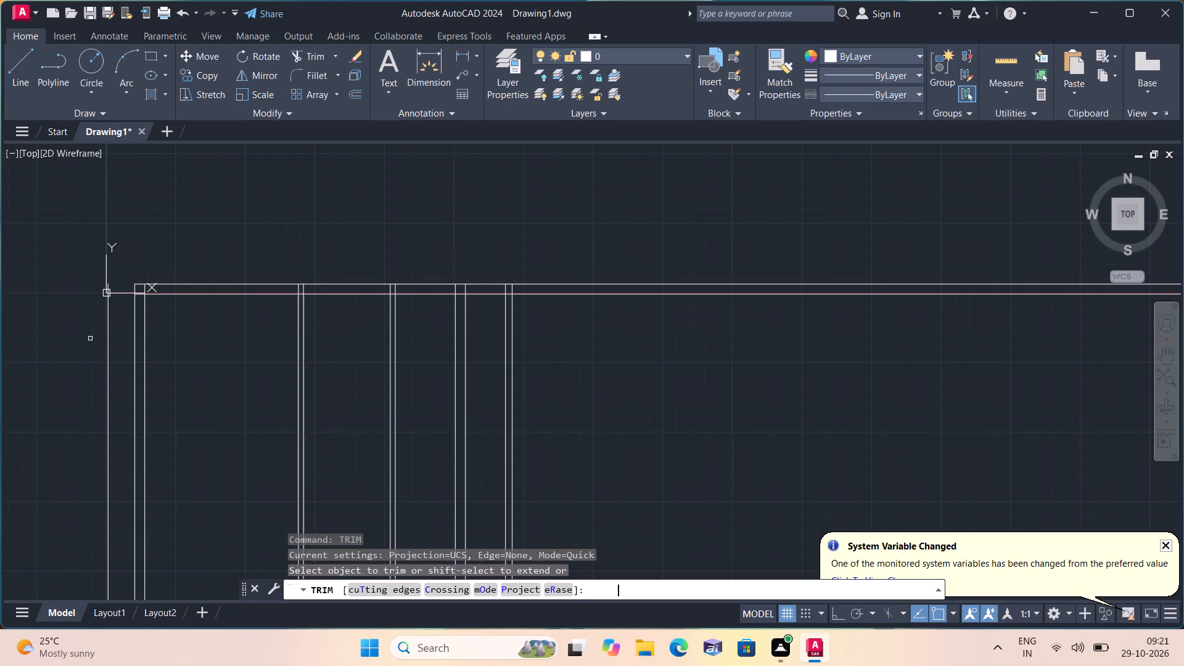
left_click_drag(594, 222, 625, 289)
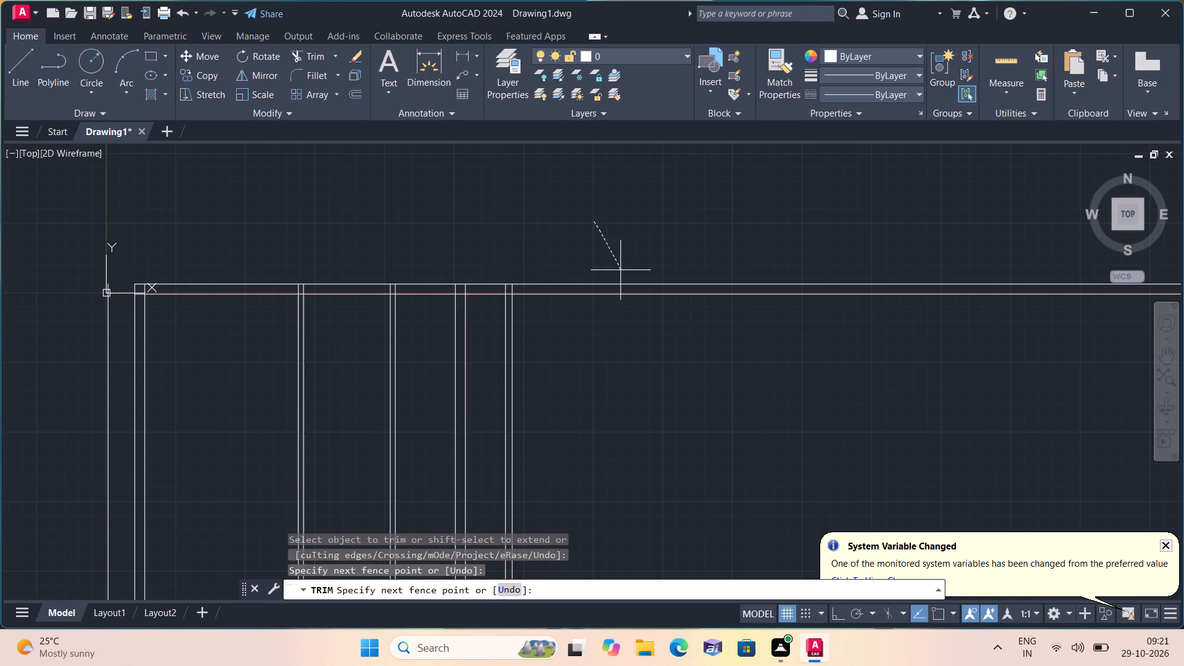
left_click_drag(625, 289, 625, 343)
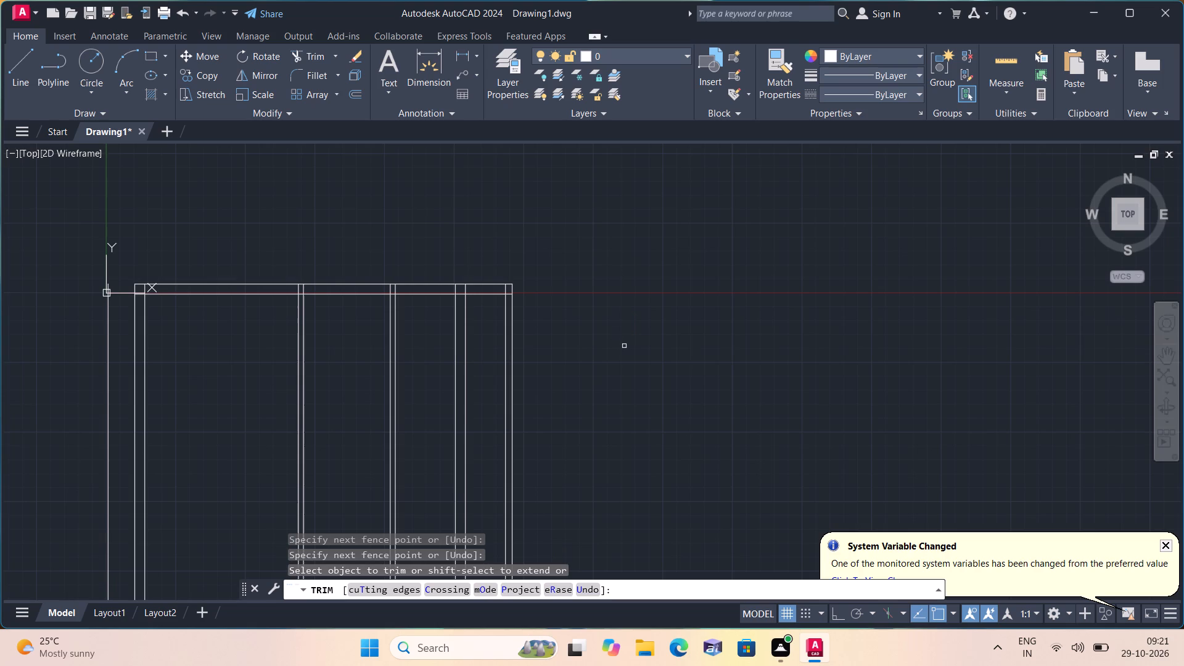
left_click(624, 346)
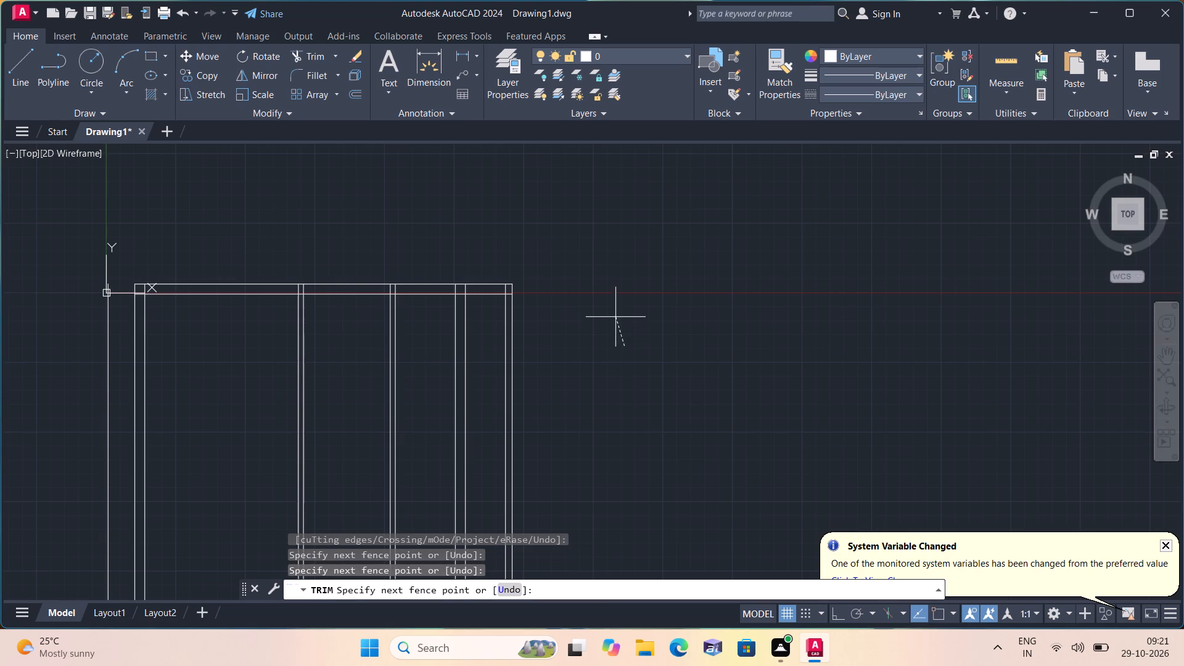
left_click(615, 317)
scroll(575, 321, "up", 1)
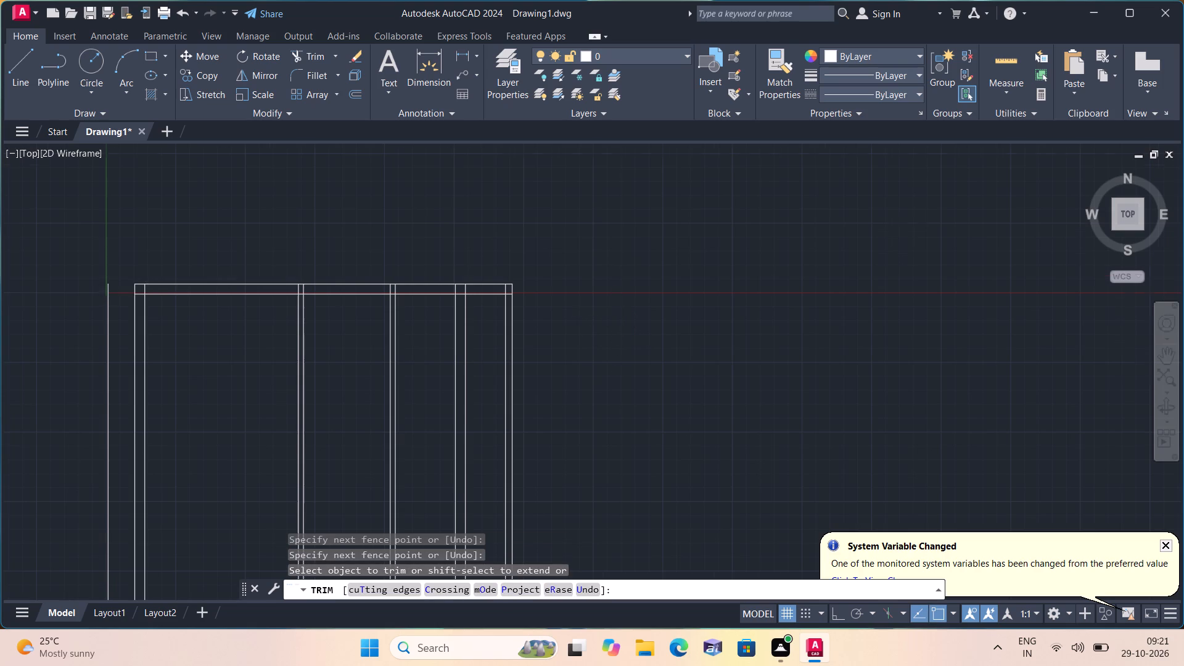
middle_click_drag(575, 321, 631, 295)
scroll(631, 295, "down", 1)
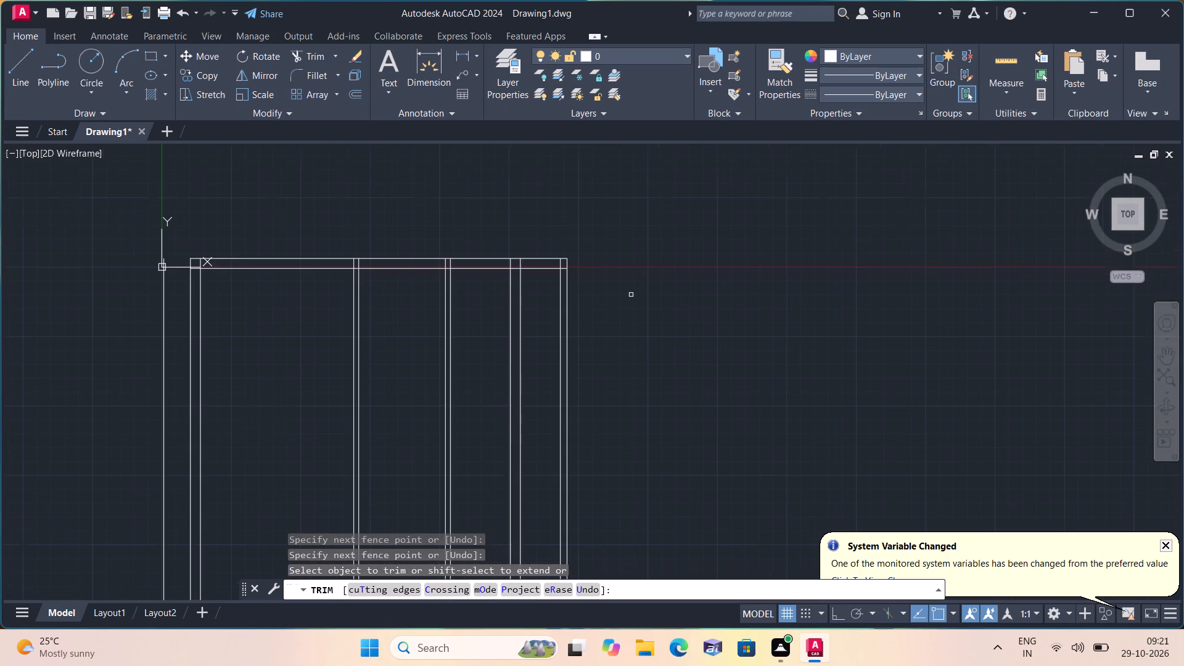
middle_click_drag(644, 284, 682, 264)
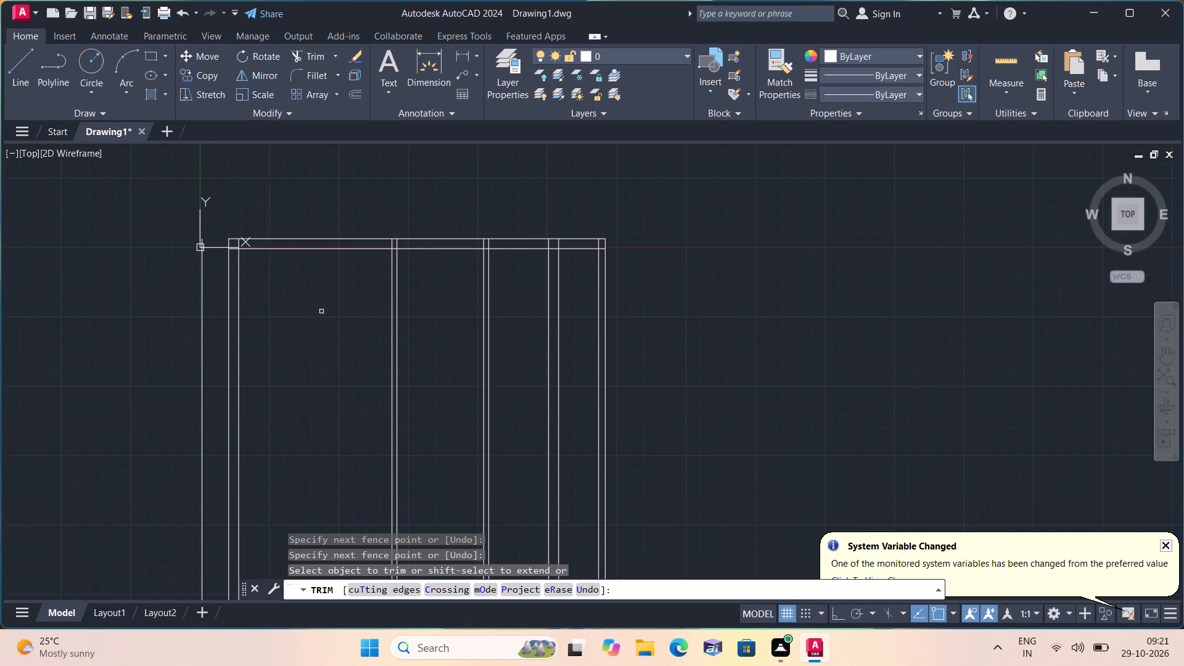
middle_click_drag(323, 311, 332, 282)
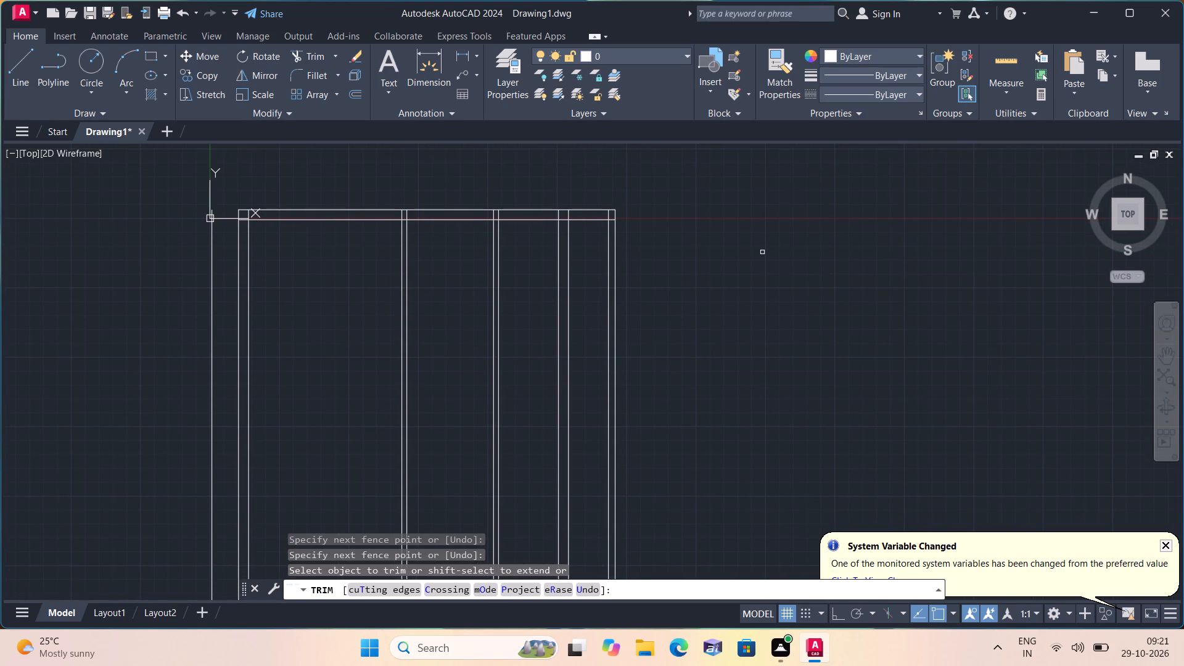
key("space")
Offset the lower line of the top wall 5' downward.
type("off")
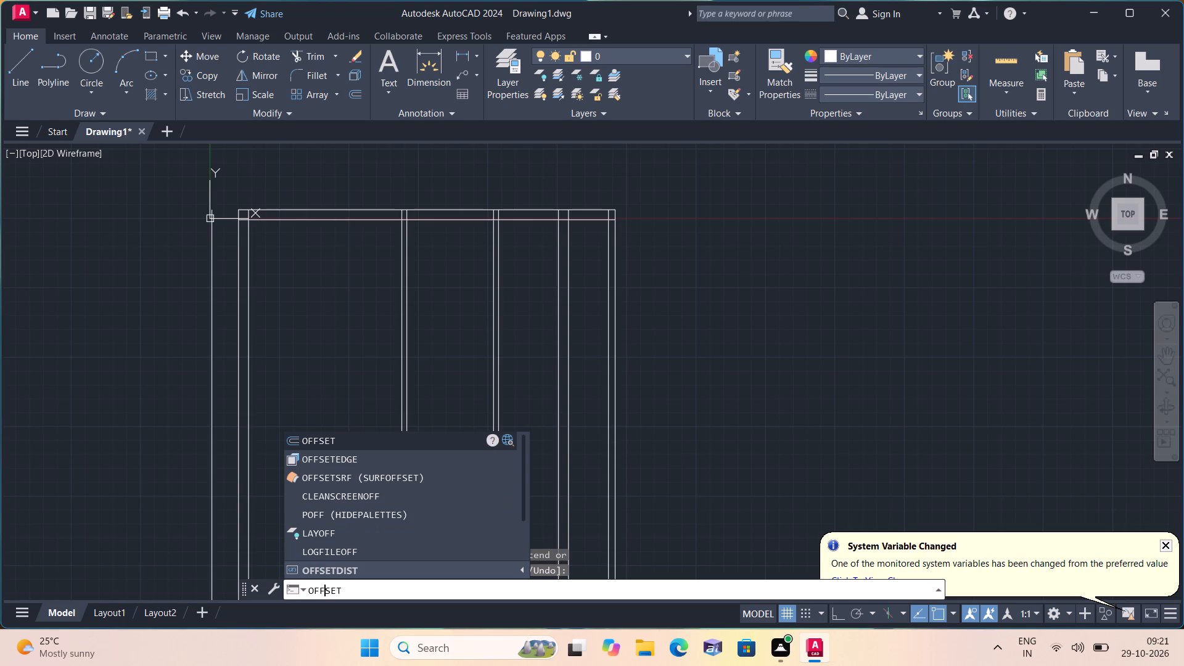
key("space")
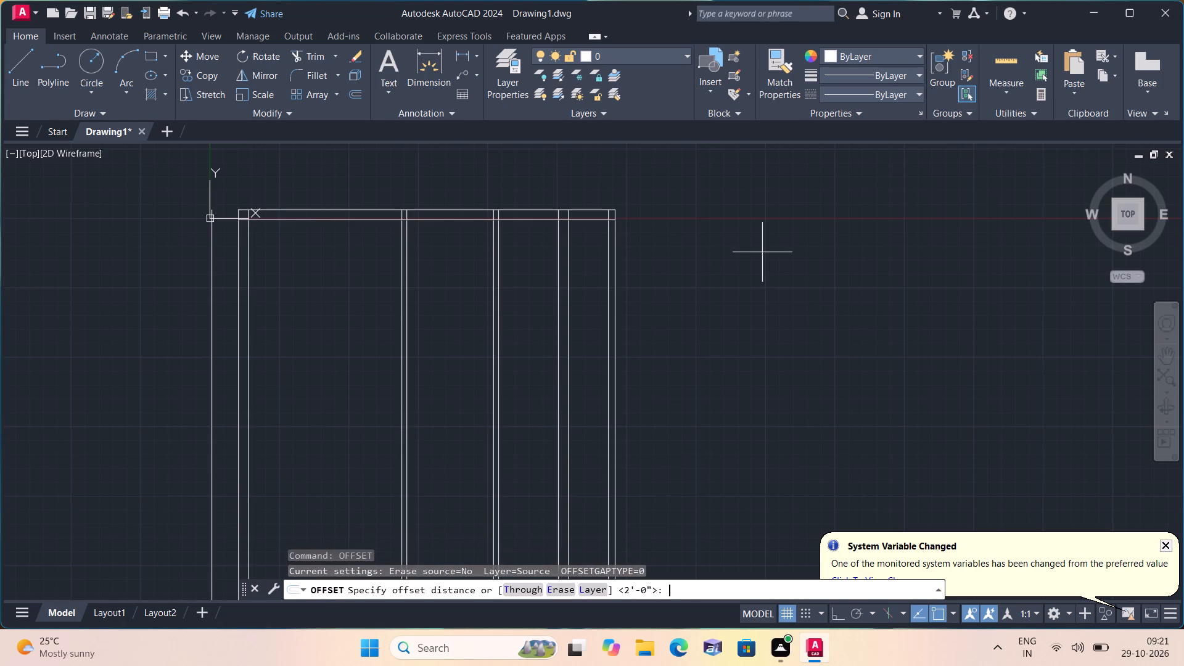
key("5")
key("apostrophe")
key("space")
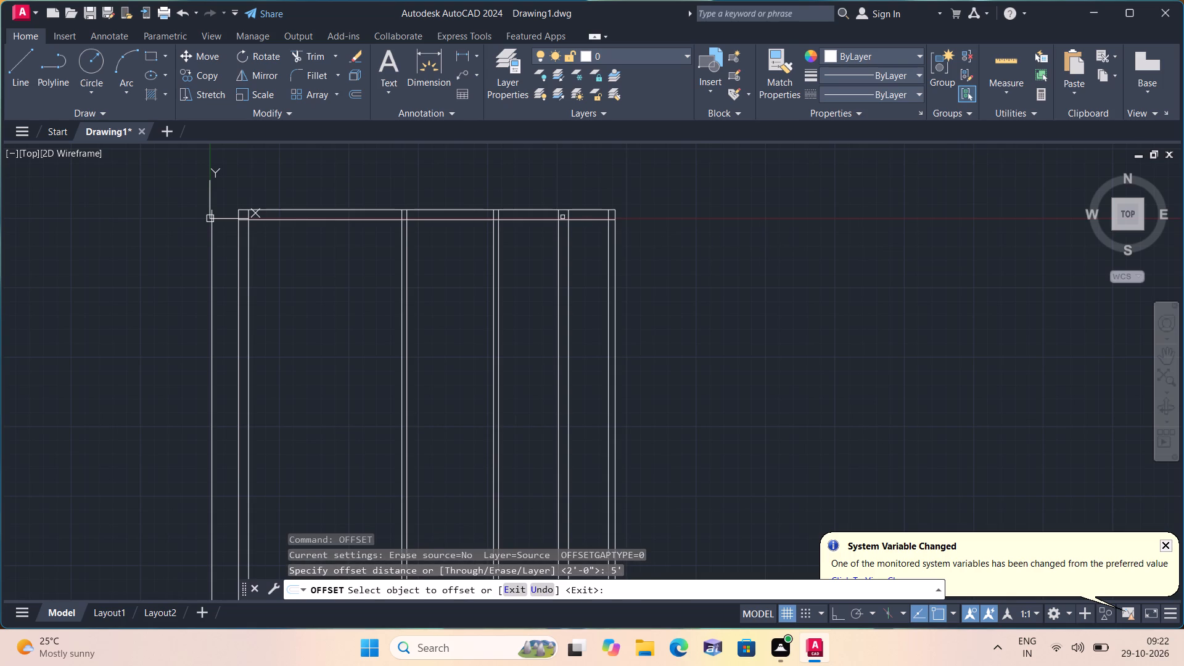
left_click(543, 220)
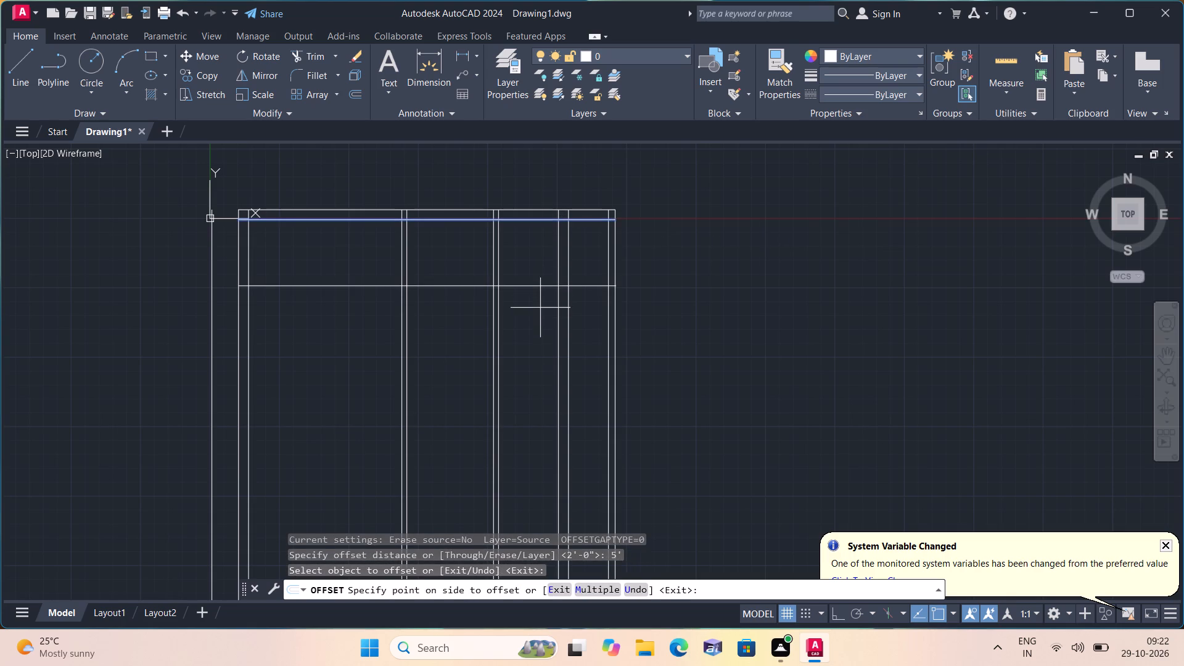
left_click(540, 308)
key("space")
Offset the horizontal line below the top wall 9" downward to form a double-line cross wall.
key("space")
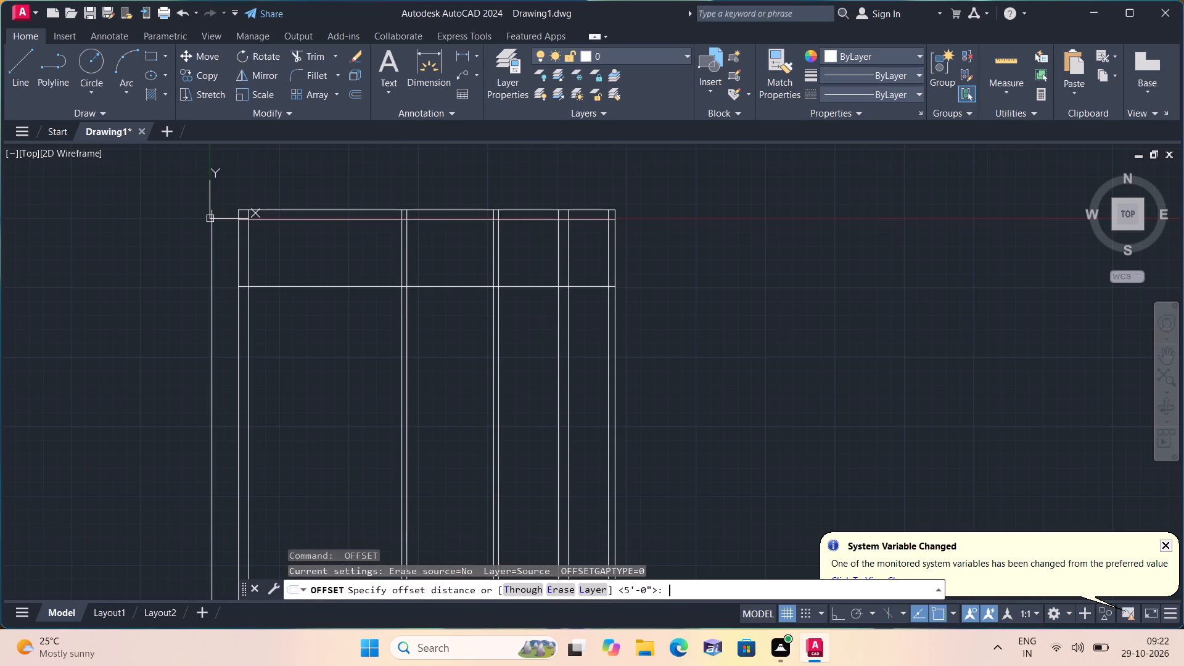
type("9\"")
key("space")
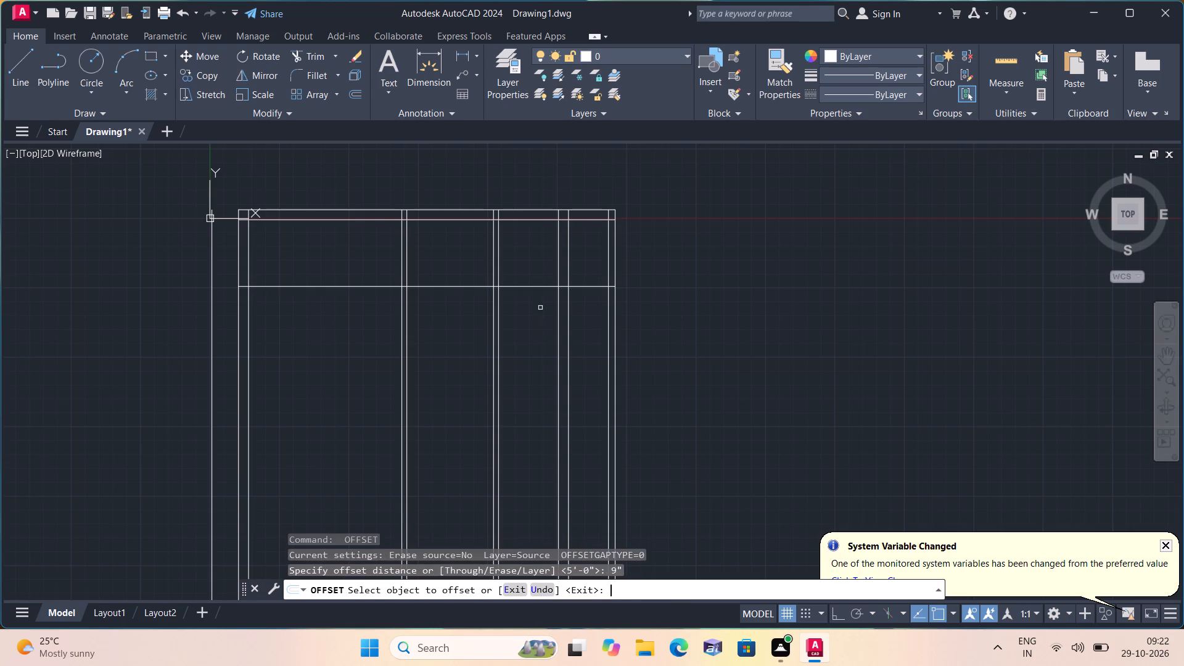
left_click(540, 285)
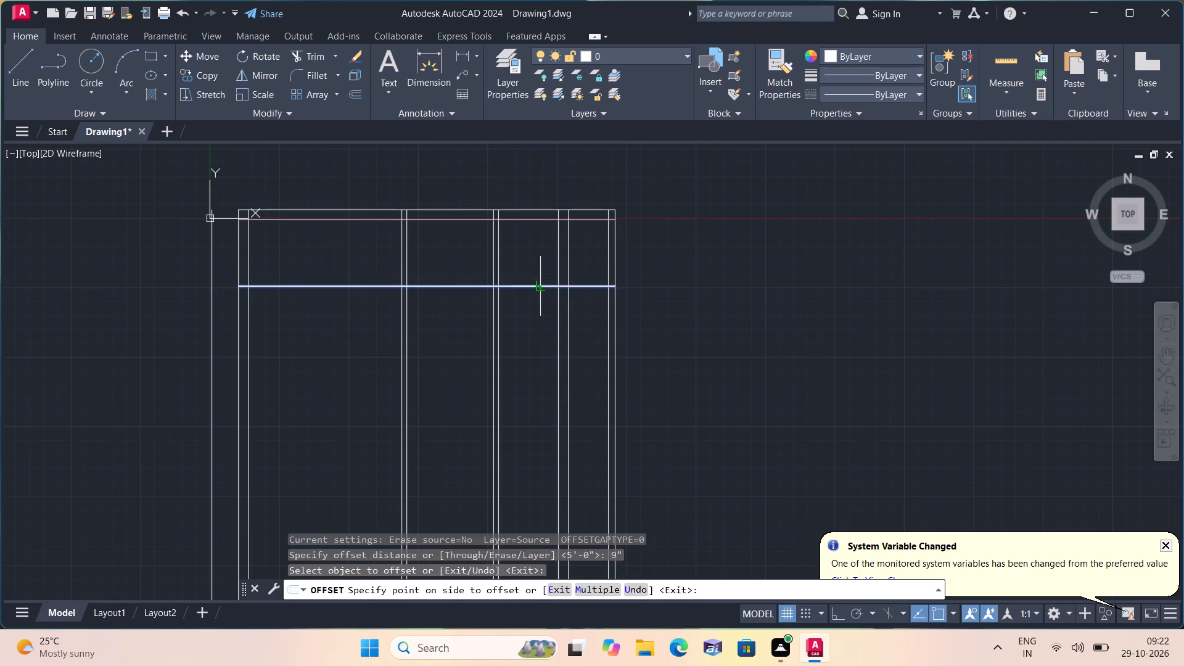
left_click(535, 331)
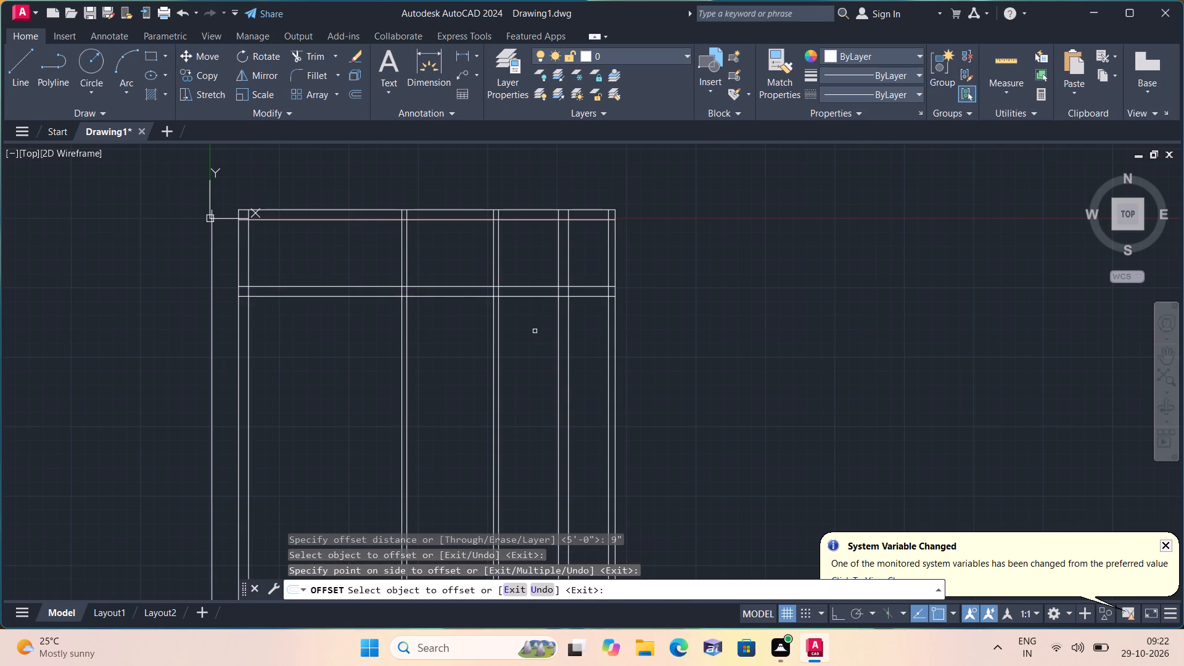
key("space")
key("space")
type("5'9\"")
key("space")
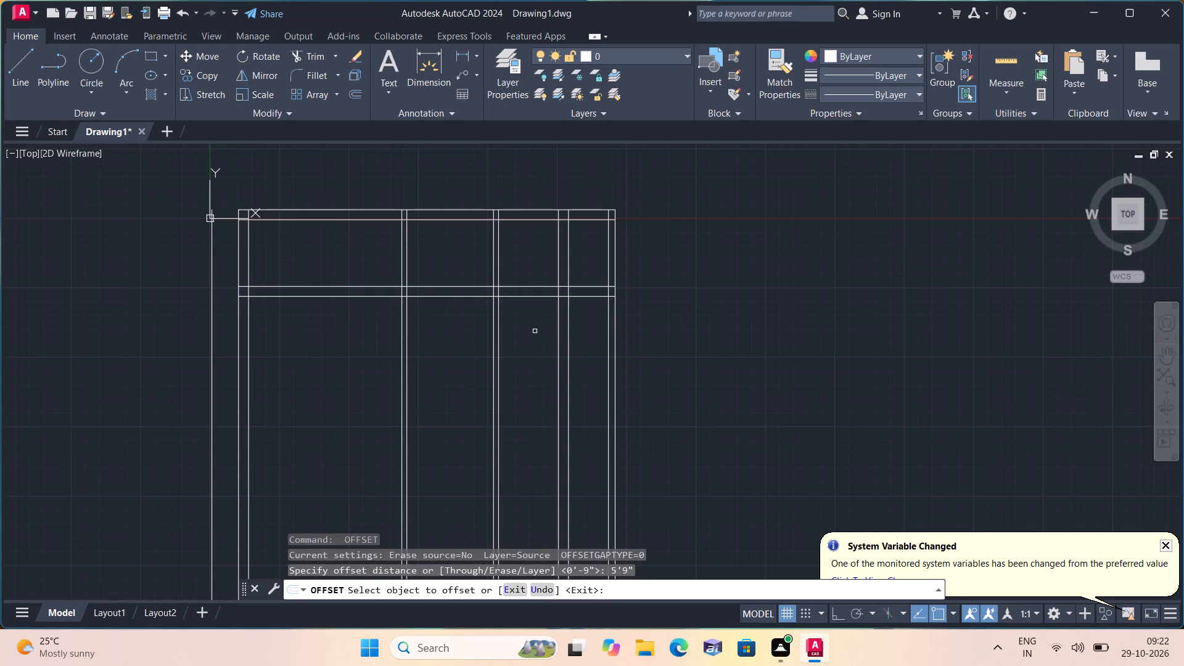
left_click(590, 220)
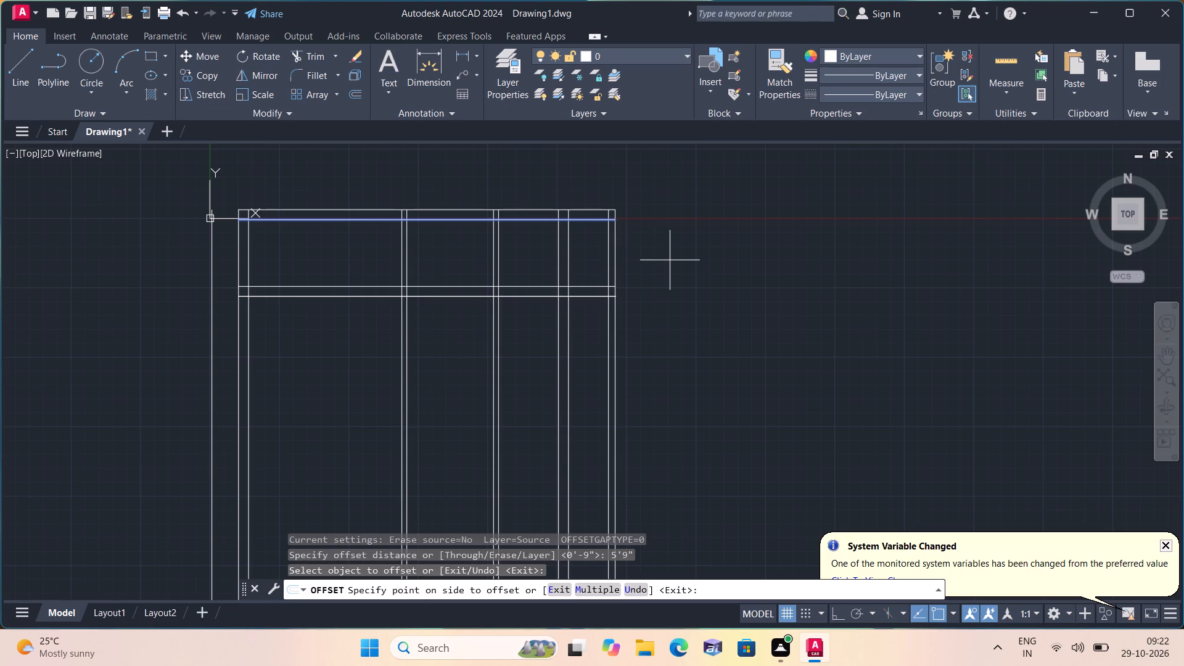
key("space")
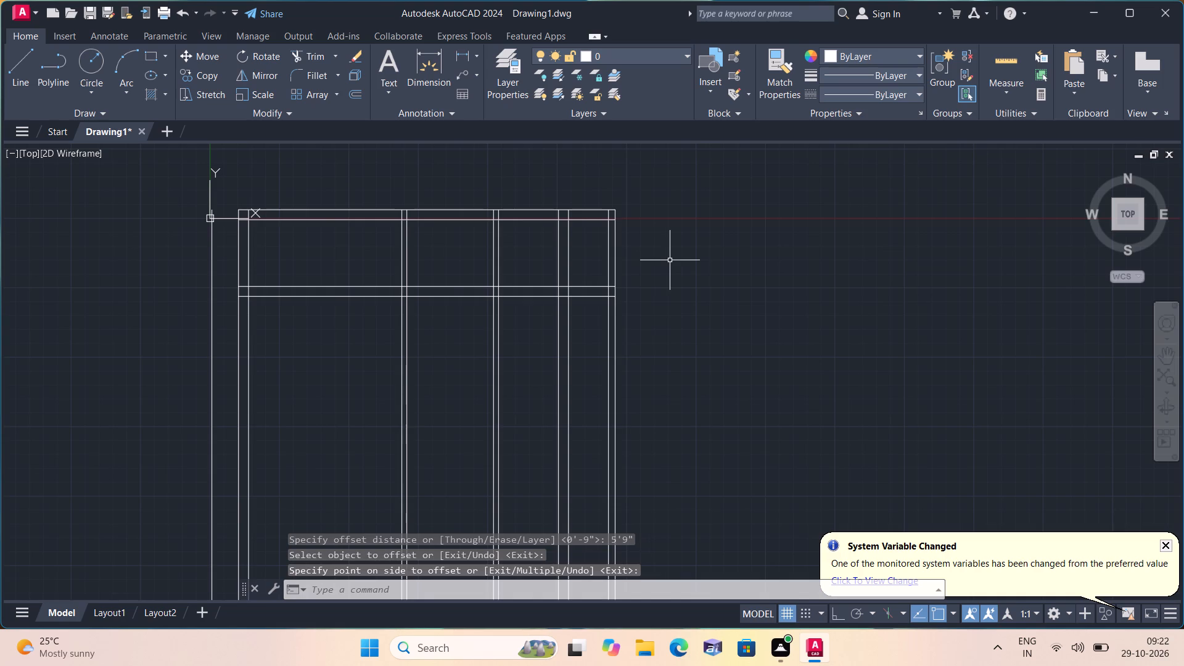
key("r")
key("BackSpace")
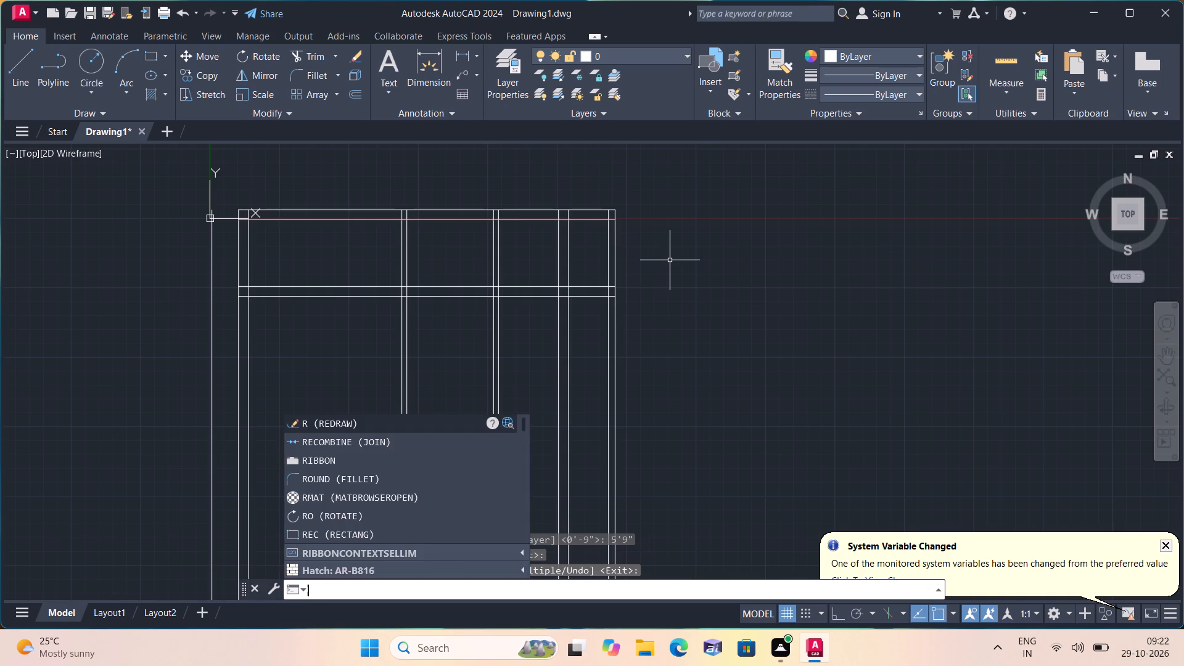
Trim both lines of the horizontal cross wall out of the leftmost room and out of the left wall's thickness.
type("trim")
key("space")
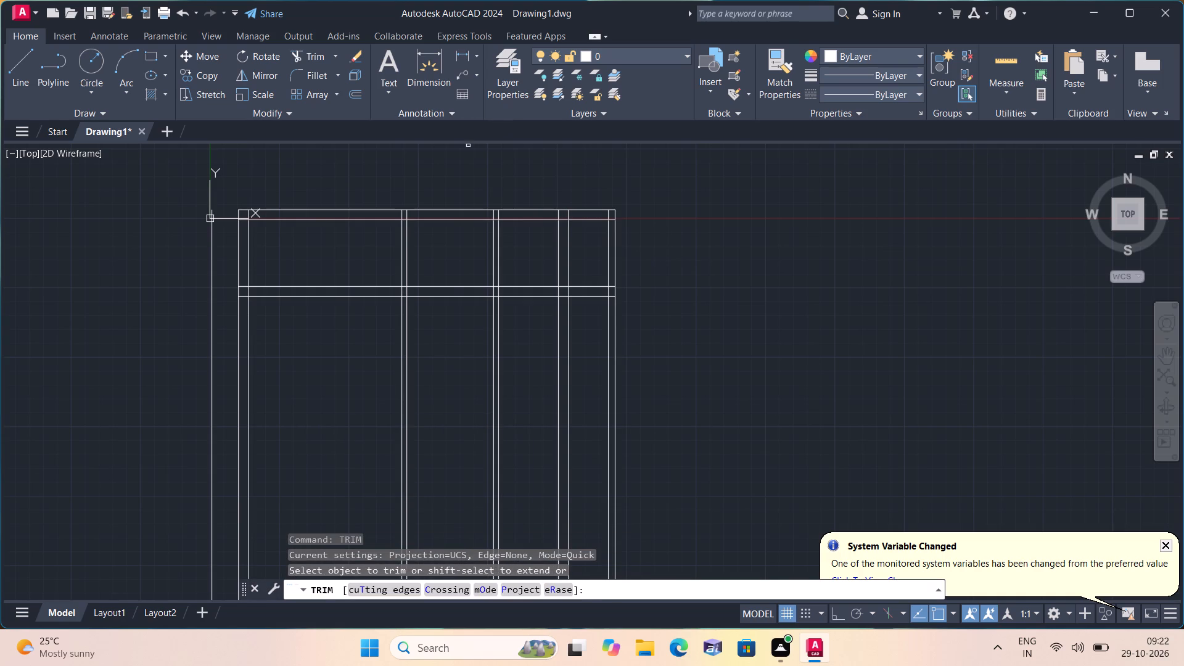
left_click_drag(323, 242, 335, 309)
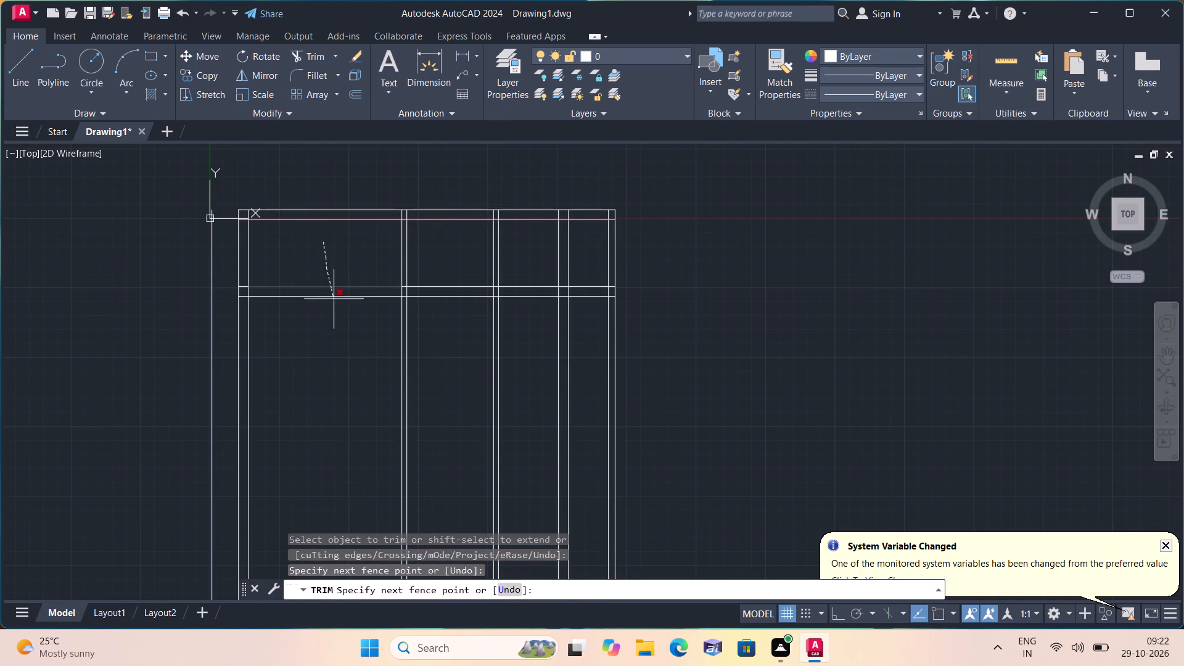
left_click_drag(335, 309, 335, 310)
scroll(210, 283, "up", 2)
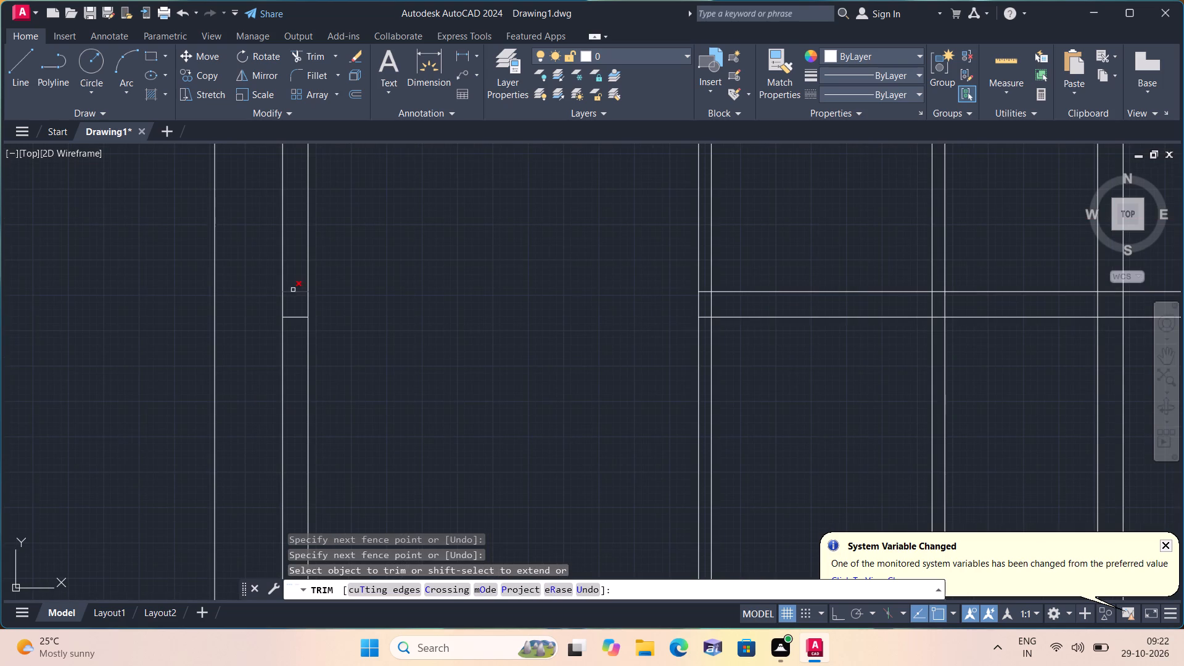
left_click(290, 286)
left_click(291, 324)
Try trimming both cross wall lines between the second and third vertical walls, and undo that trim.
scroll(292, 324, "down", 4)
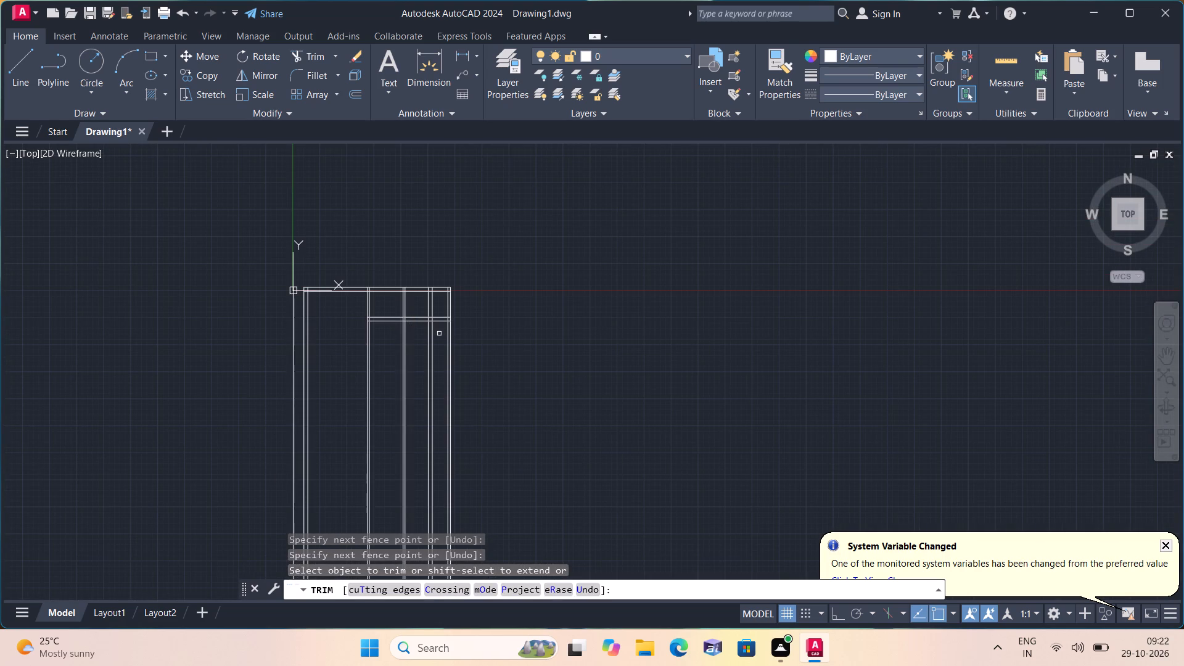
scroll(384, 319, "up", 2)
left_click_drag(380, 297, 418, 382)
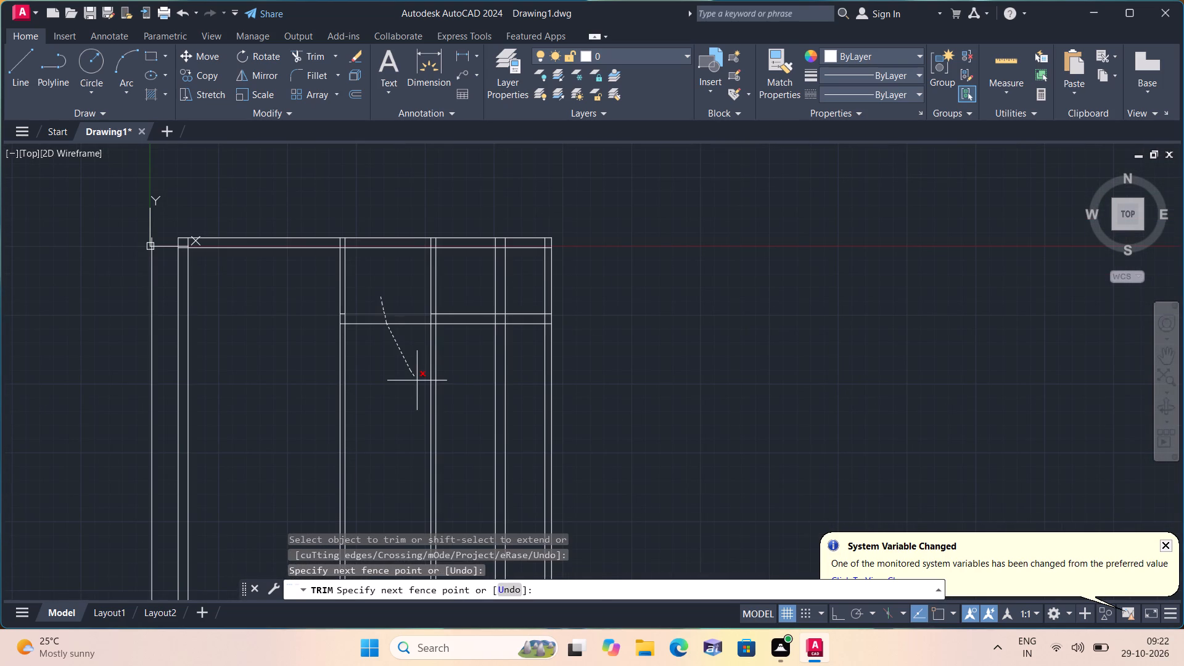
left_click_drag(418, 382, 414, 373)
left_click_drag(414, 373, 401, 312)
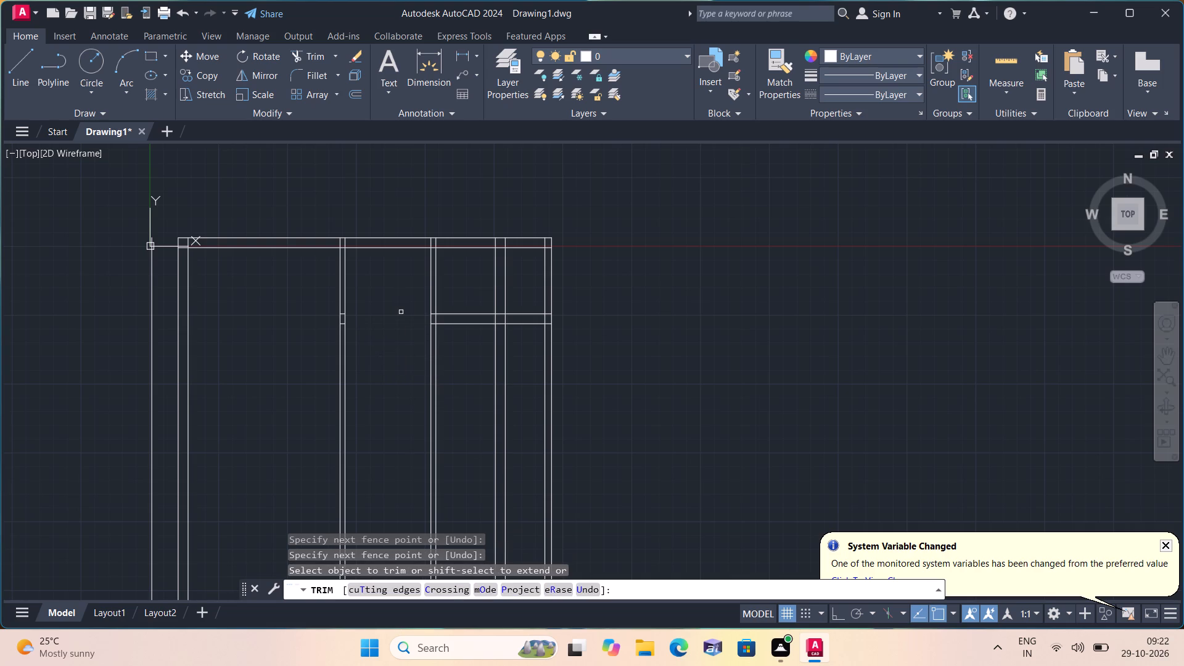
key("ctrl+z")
Trim both cross wall lines and the top wall's lower line out of the rightmost bay and the rightmost wall's thickness.
scroll(401, 312, "down", 3)
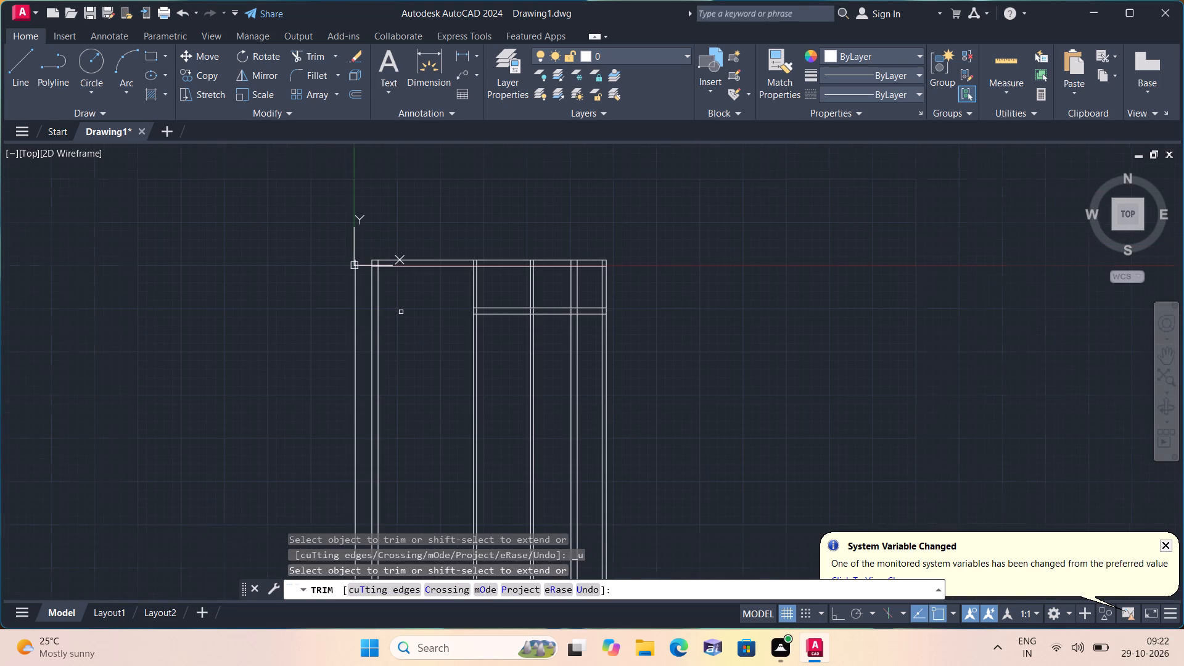
scroll(604, 302, "up", 2)
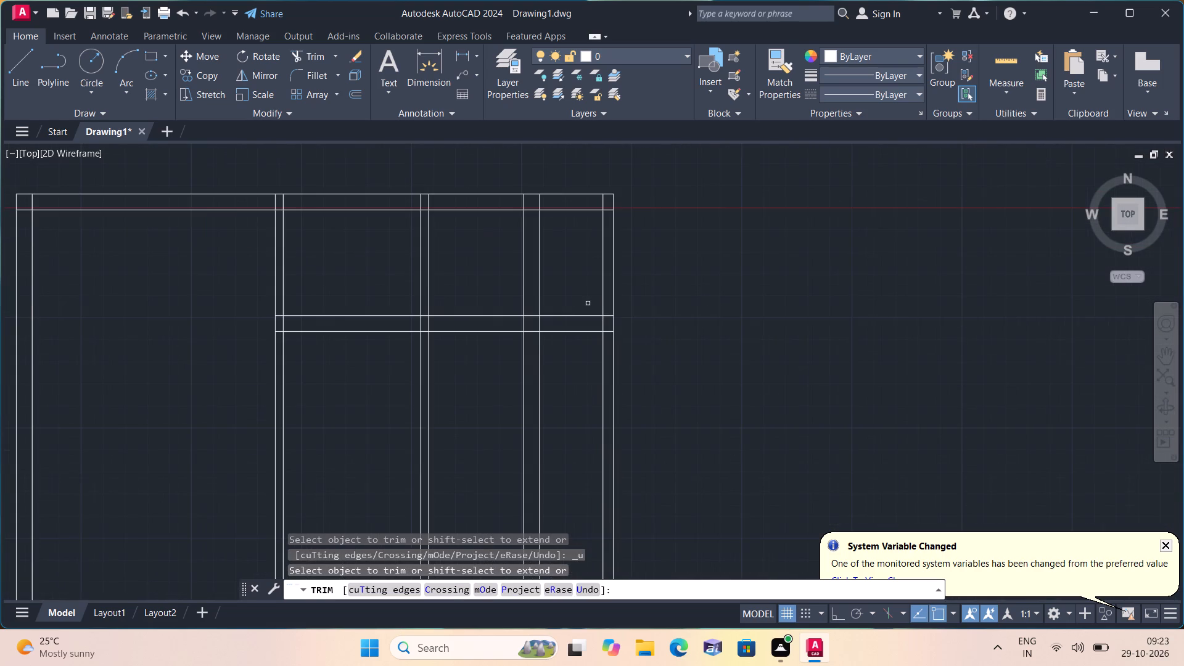
left_click_drag(578, 302, 576, 361)
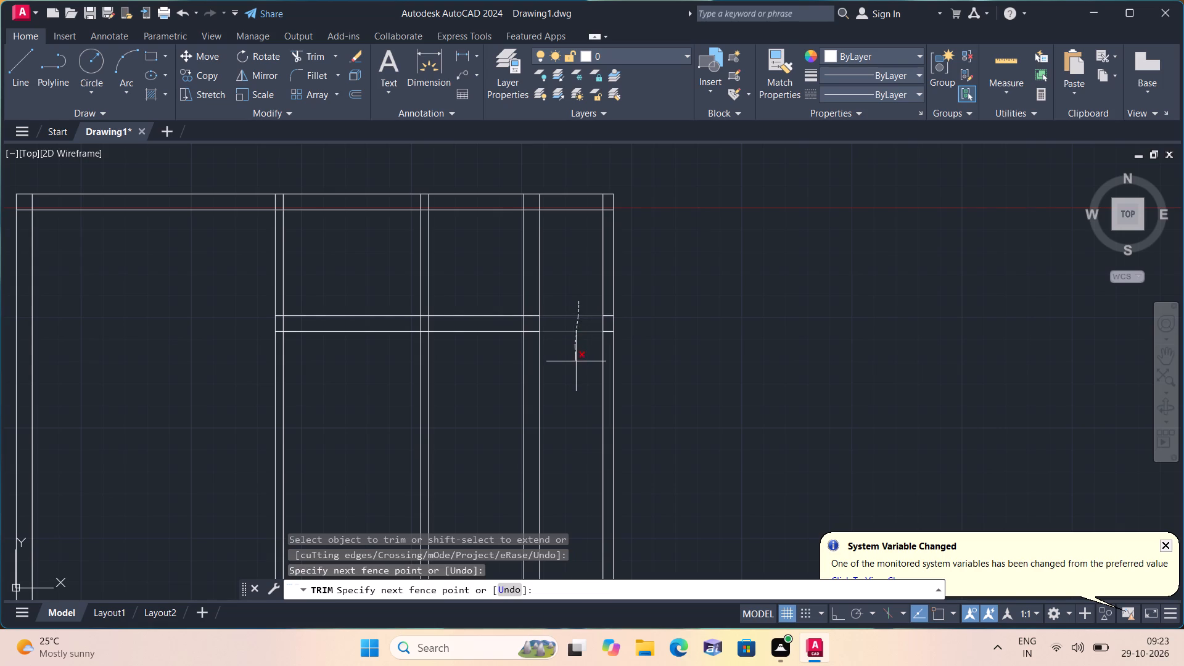
left_click(569, 208)
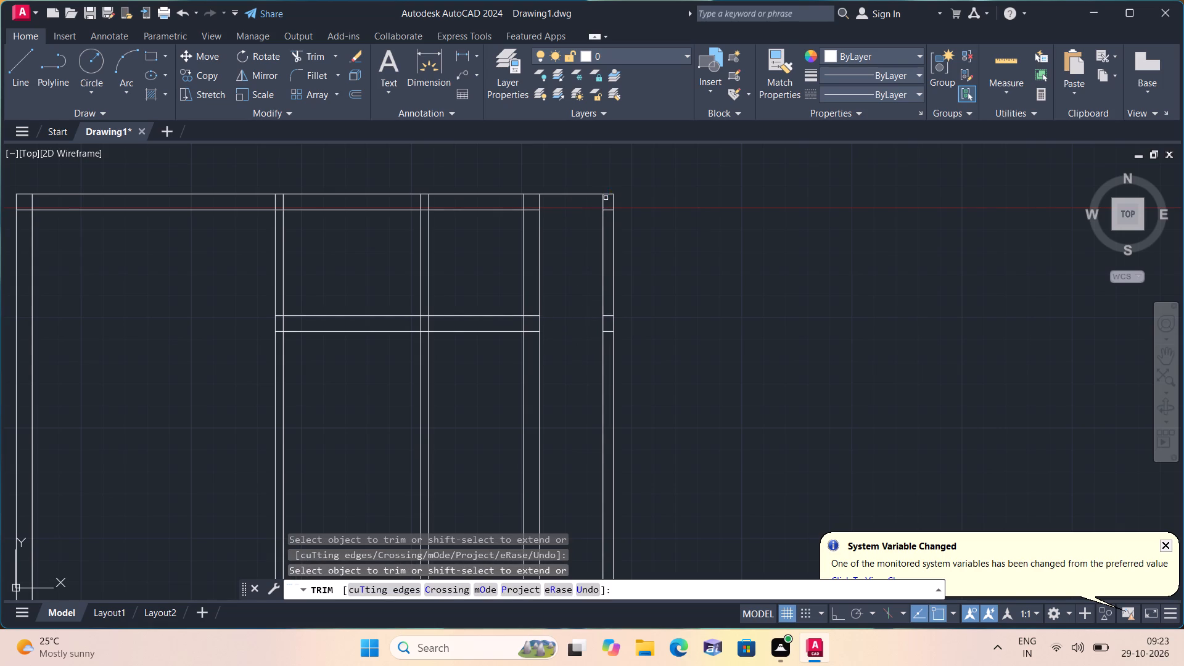
scroll(606, 198, "up", 2)
left_click_drag(606, 211, 611, 248)
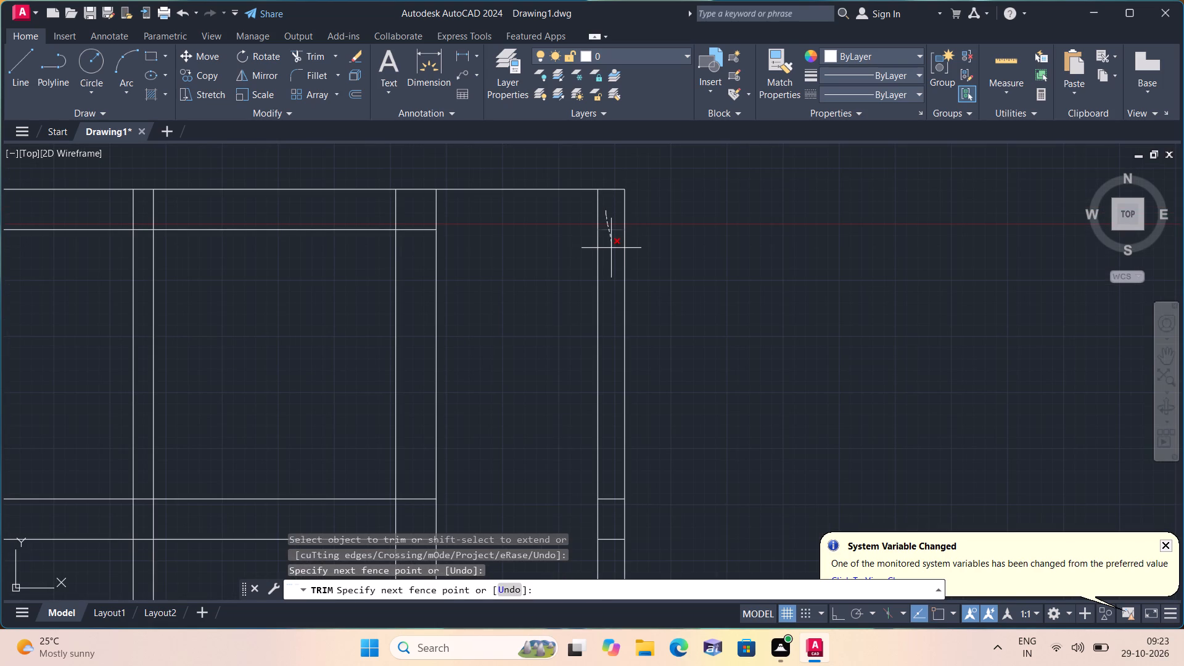
scroll(611, 248, "down", 1)
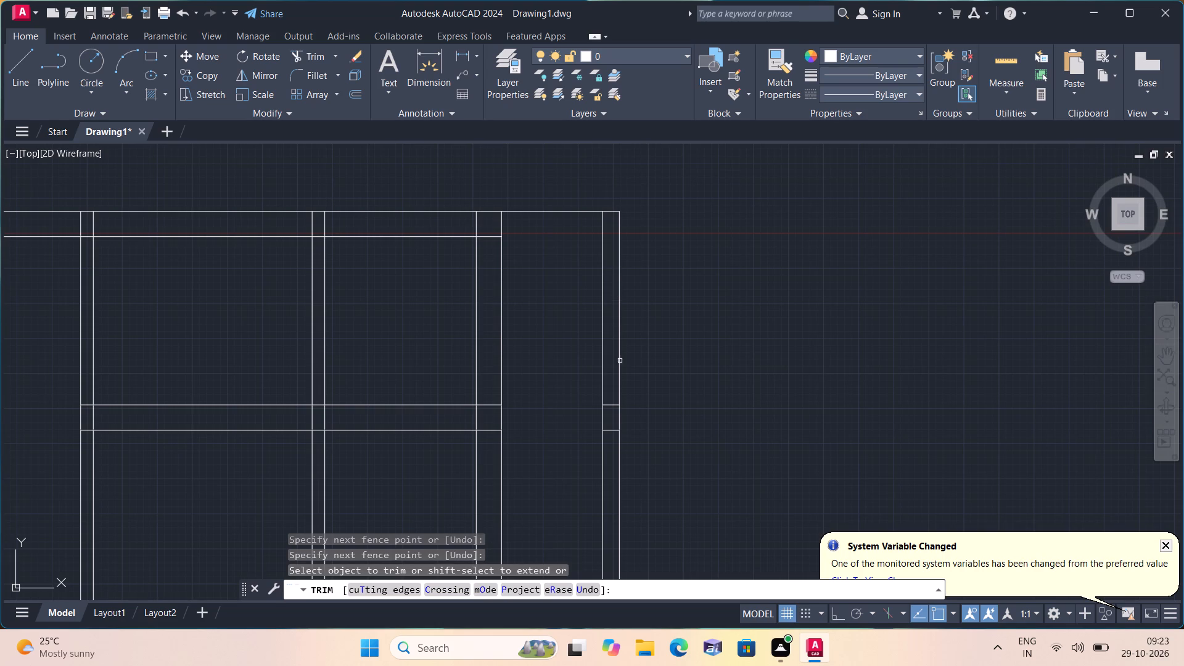
left_click(610, 406)
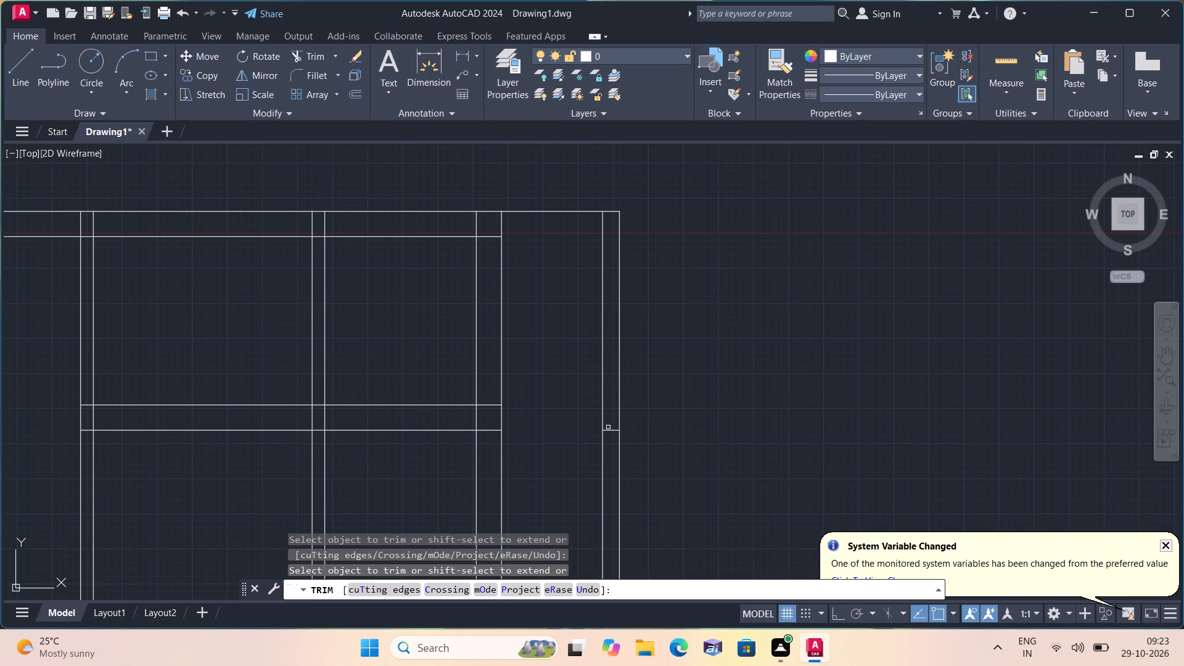
left_click(607, 432)
Trim both cross wall lines between the third and fourth vertical walls and inside the fourth wall's thickness.
scroll(525, 348, "down", 1)
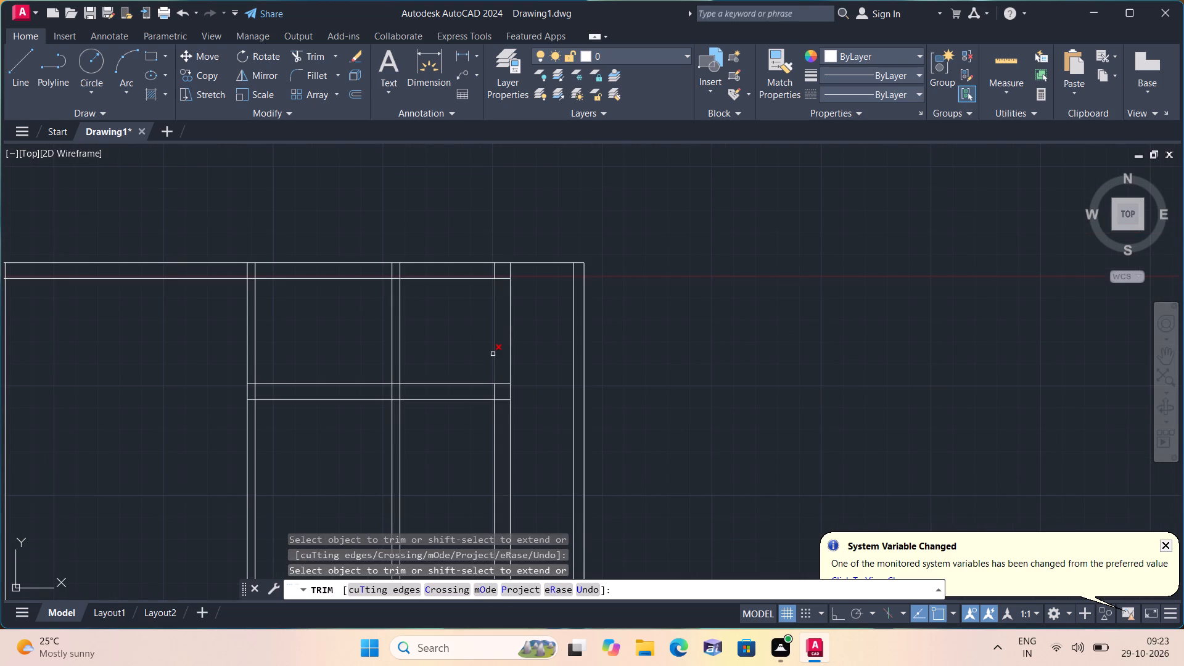
middle_click_drag(461, 342, 535, 346)
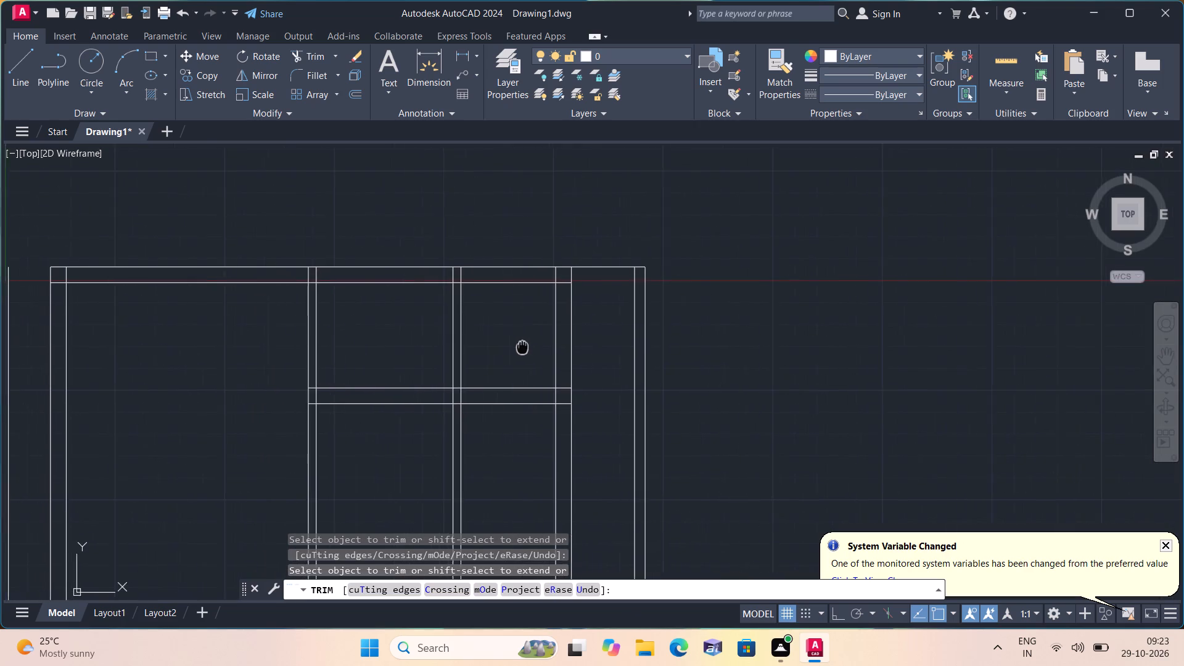
middle_click_drag(535, 346, 549, 346)
middle_click(399, 340)
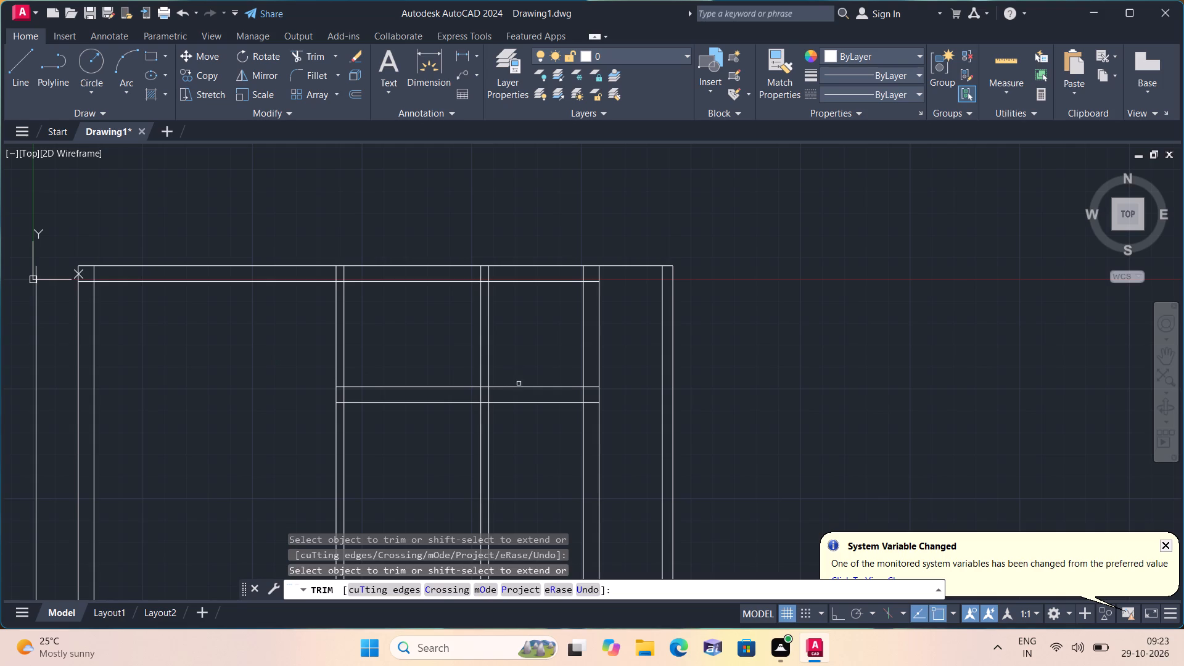
left_click_drag(509, 372, 516, 437)
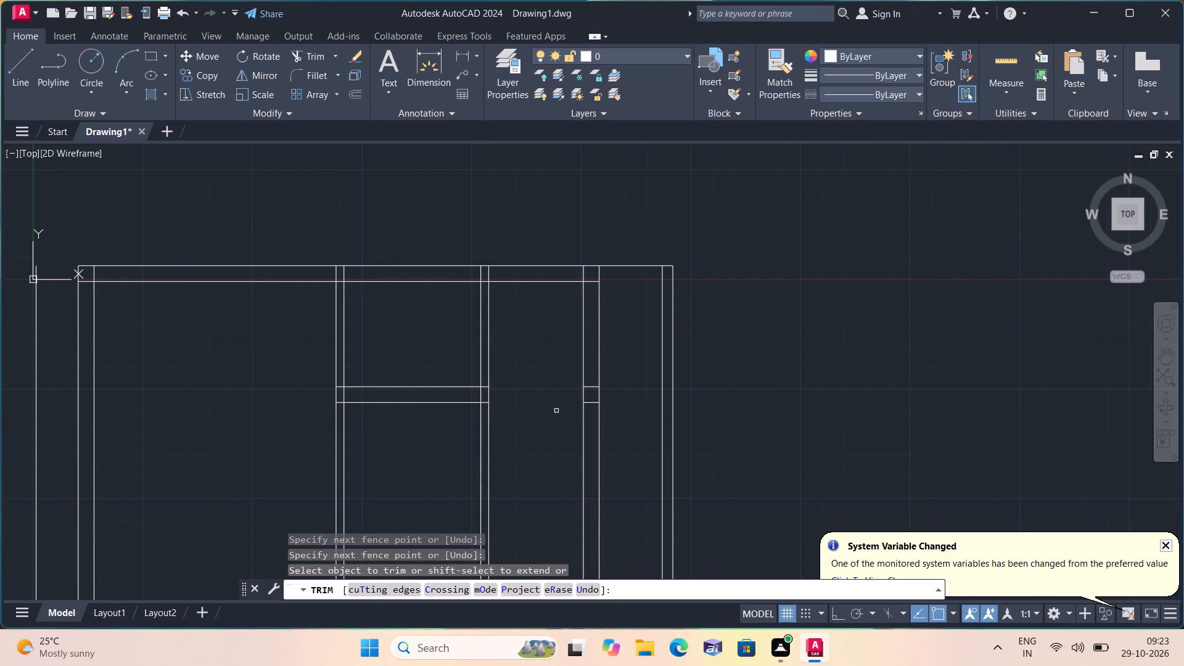
scroll(588, 394, "up", 2)
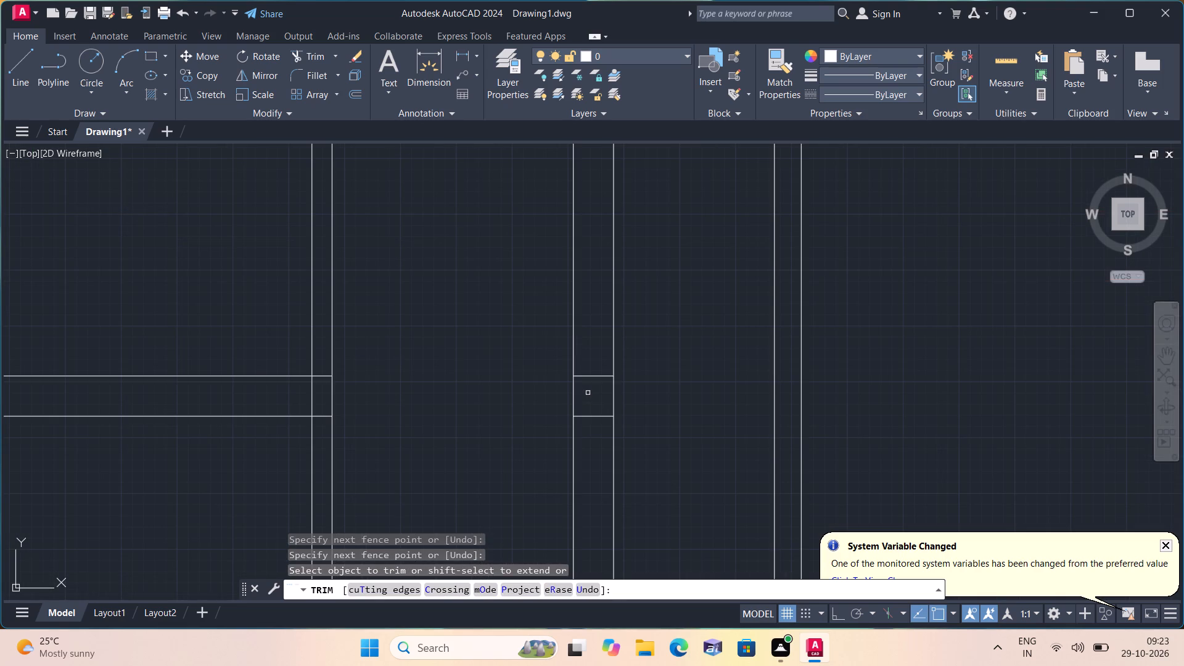
left_click_drag(590, 368, 585, 424)
scroll(536, 371, "down", 2)
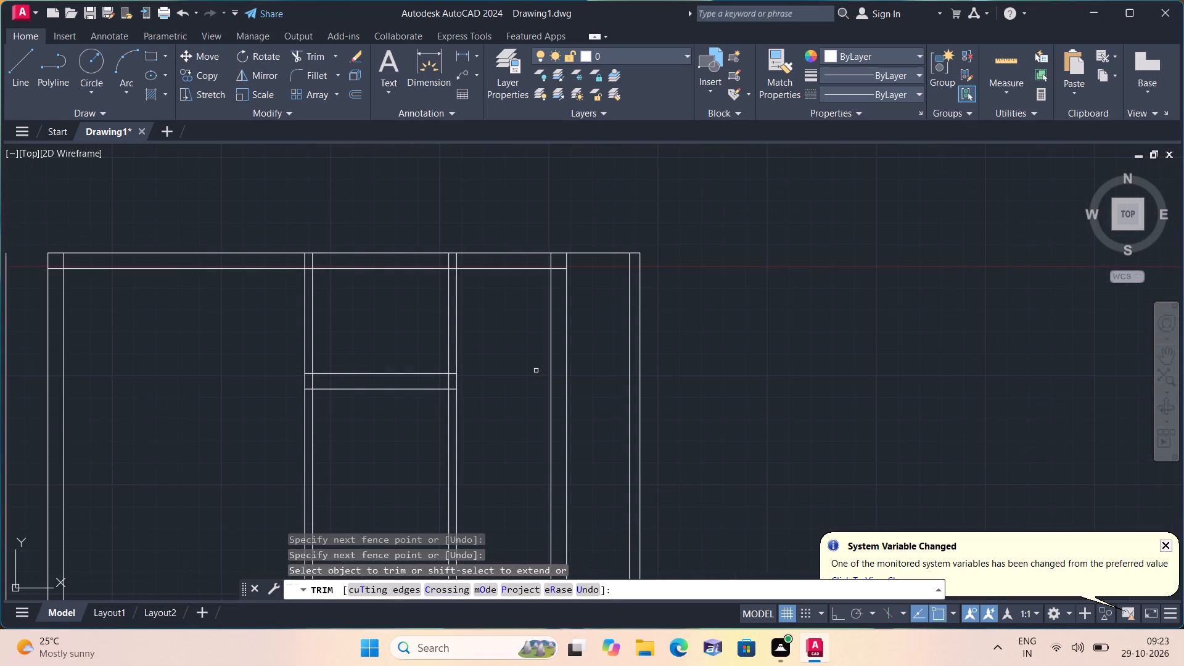
key("space")
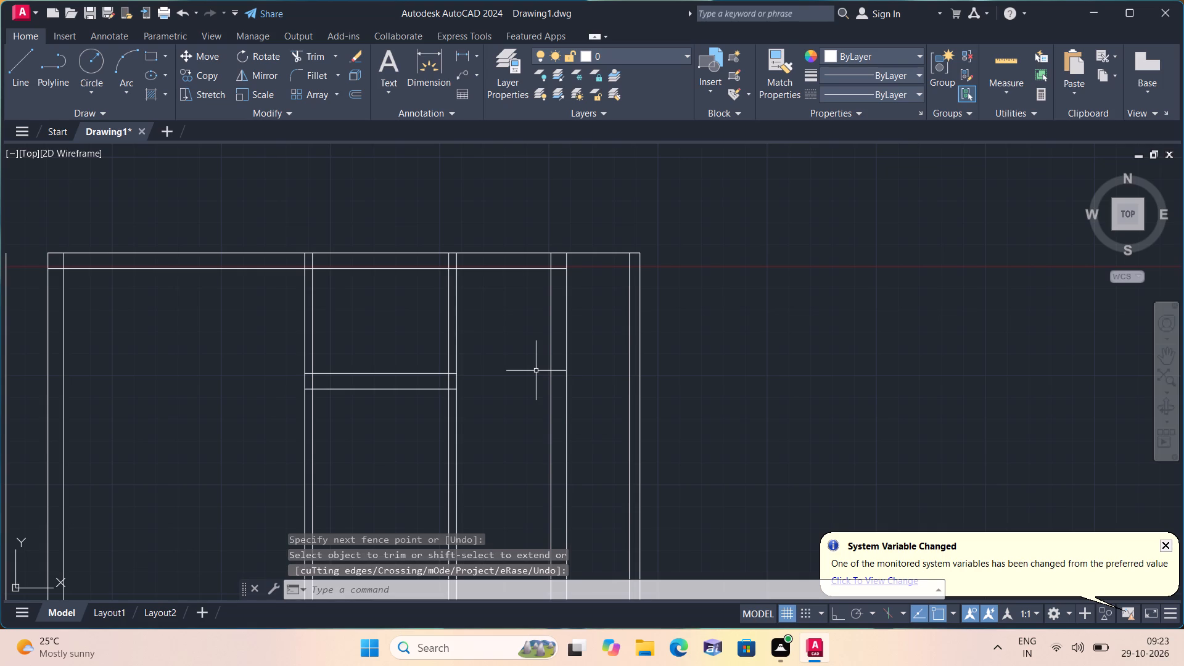
Offset the lower line of the top wall 6'9" downward.
type("off")
key("space")
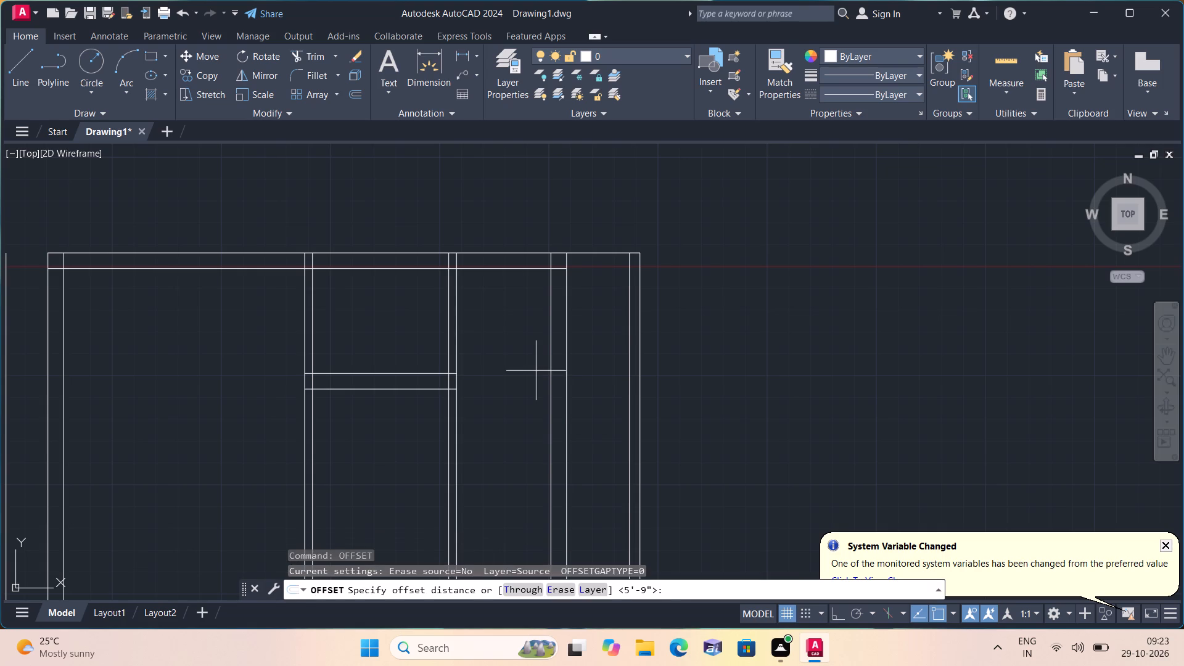
type("6'9\"")
key("space")
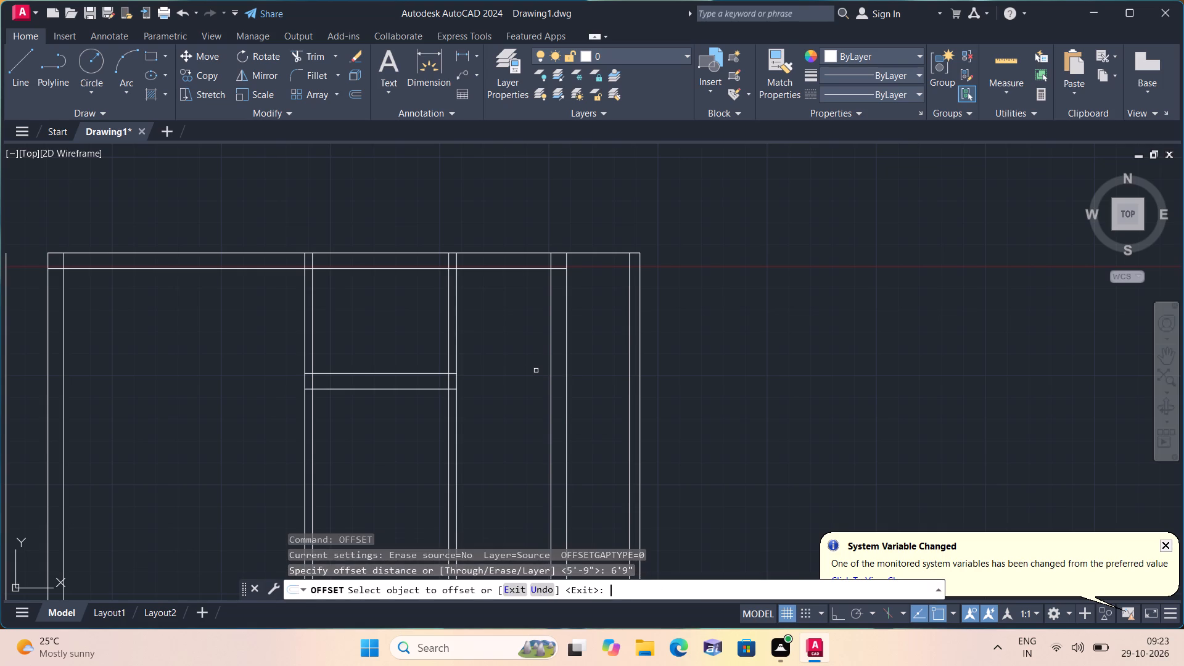
left_click(538, 266)
left_click(514, 342)
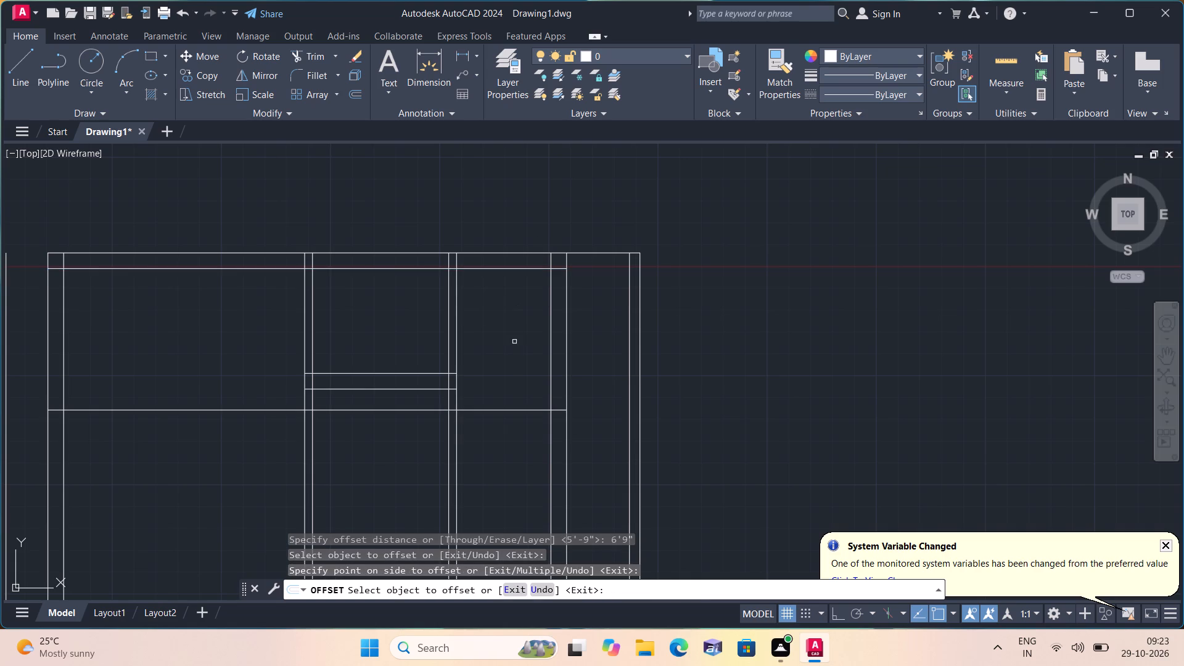
key("space")
Offset the new full-width cross line 9" downward to give the cross wall its thickness.
key("space")
type("9\"")
key("space")
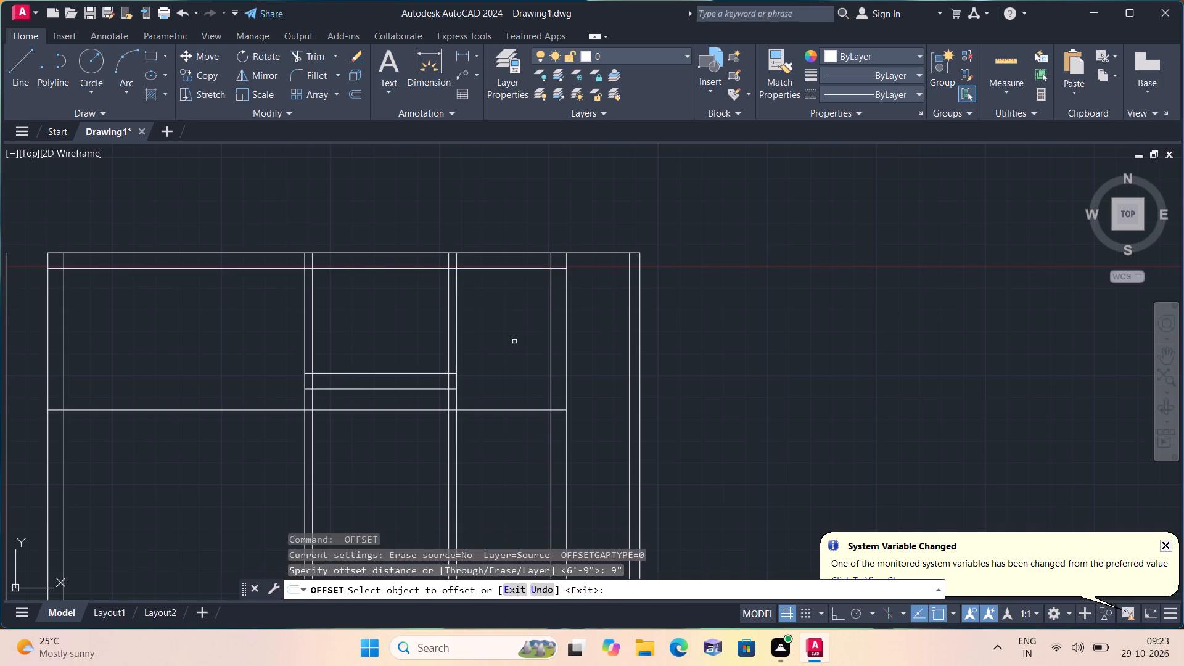
left_click(507, 409)
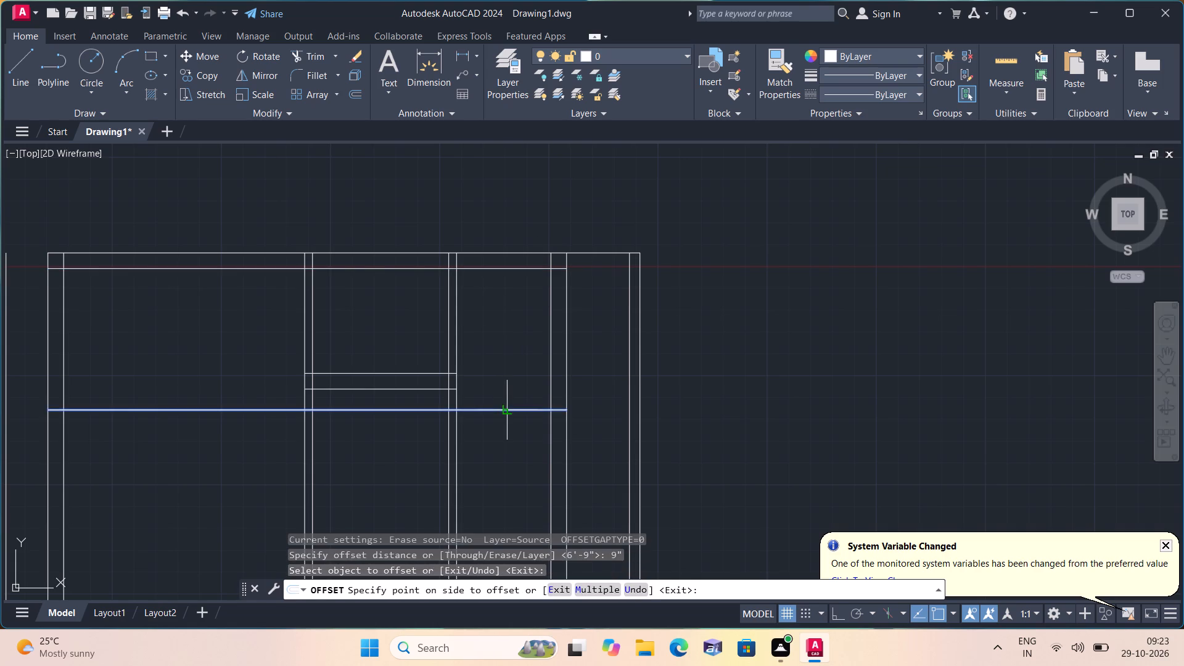
left_click(501, 434)
key("space")
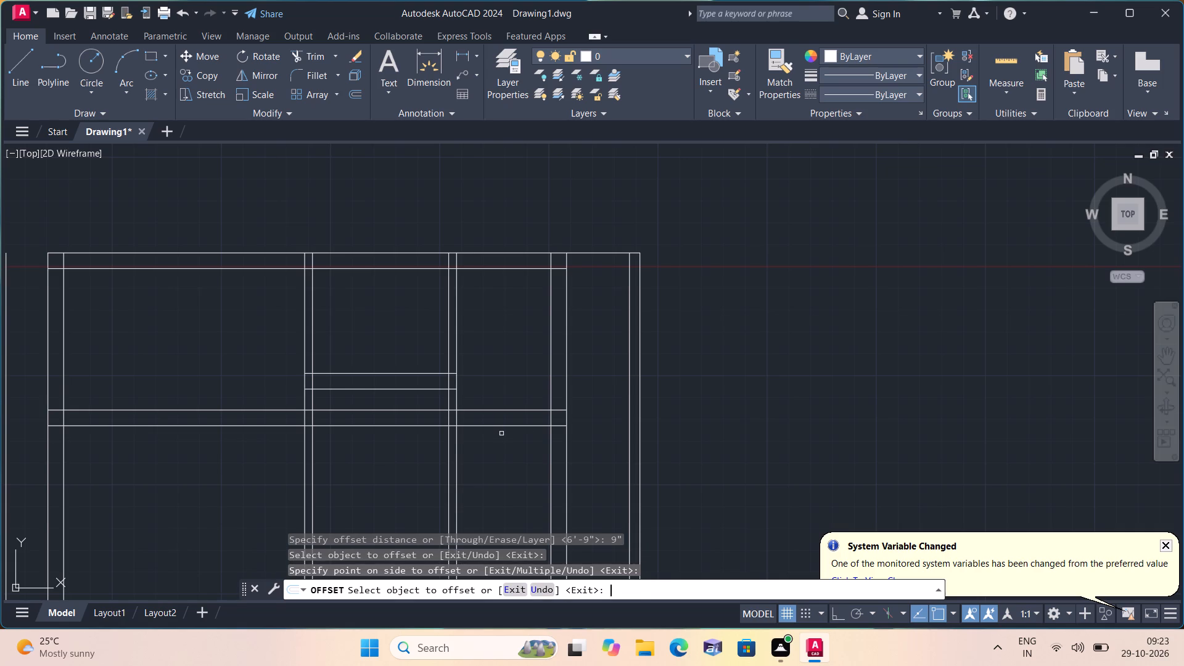
Trim both new cross wall lines between the first and second vertical walls and between the second and third.
type("trim")
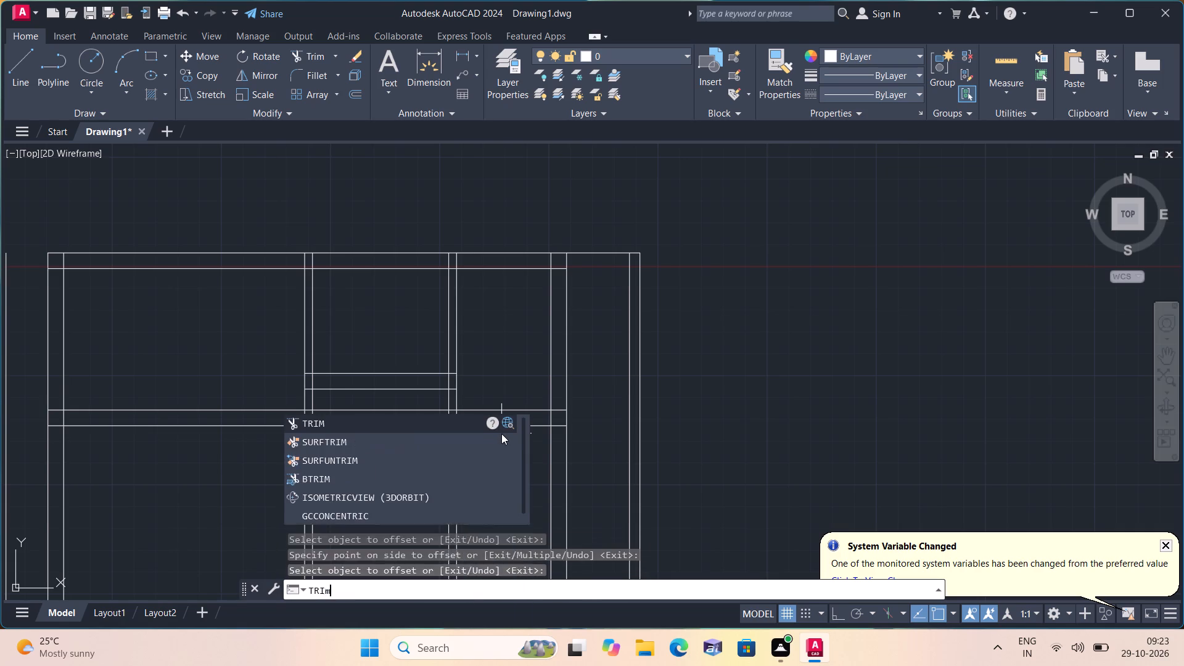
key("space")
left_click_drag(188, 357, 189, 470)
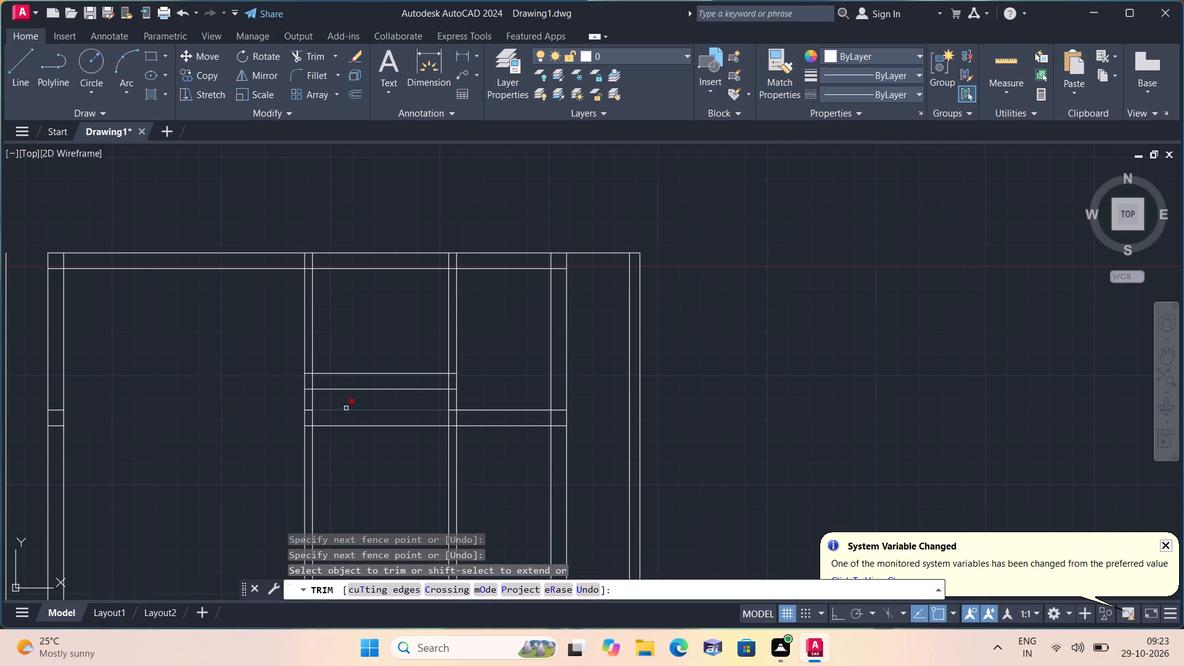
left_click_drag(357, 403, 360, 411)
left_click_drag(361, 414, 363, 447)
Trim the leftover cross wall segments inside the thickness of the second vertical wall and the leftmost wall.
scroll(282, 419, "up", 2)
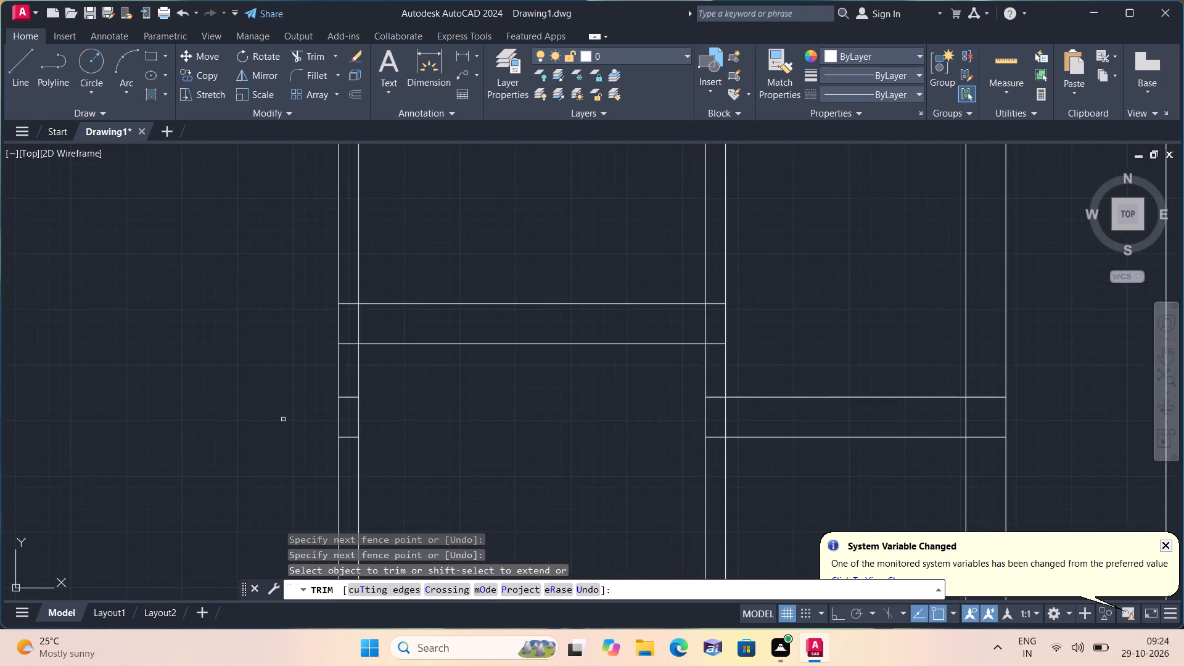
scroll(312, 410, "up", 1)
left_click(356, 384)
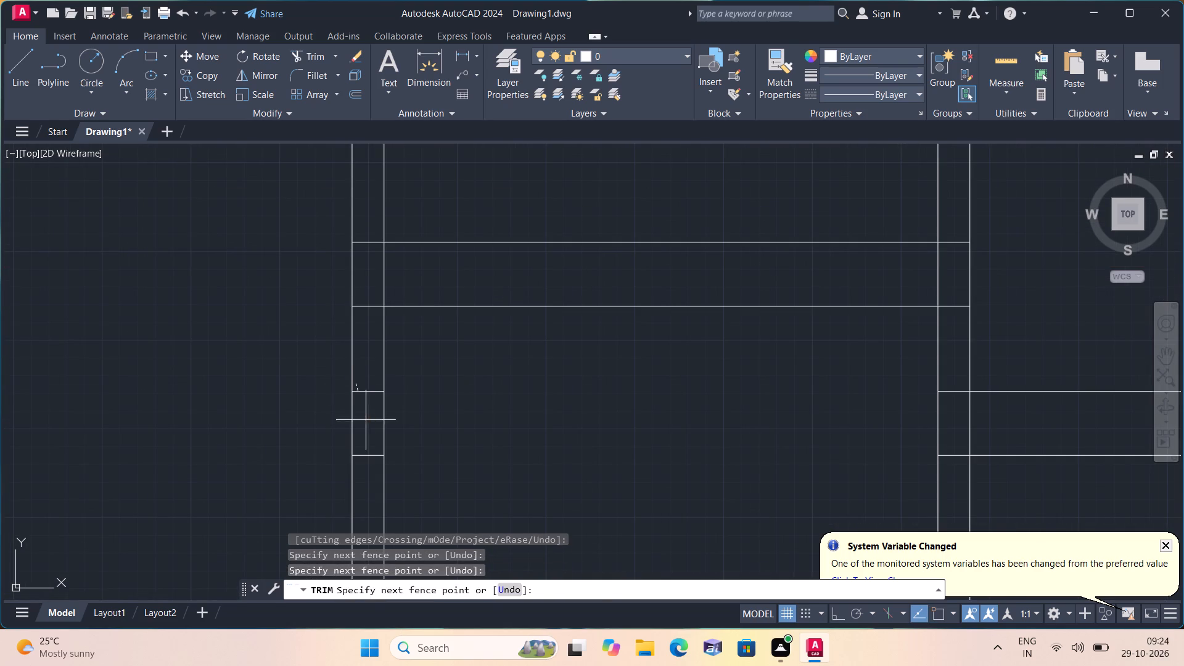
left_click(369, 466)
scroll(338, 416, "down", 2)
scroll(273, 411, "down", 1)
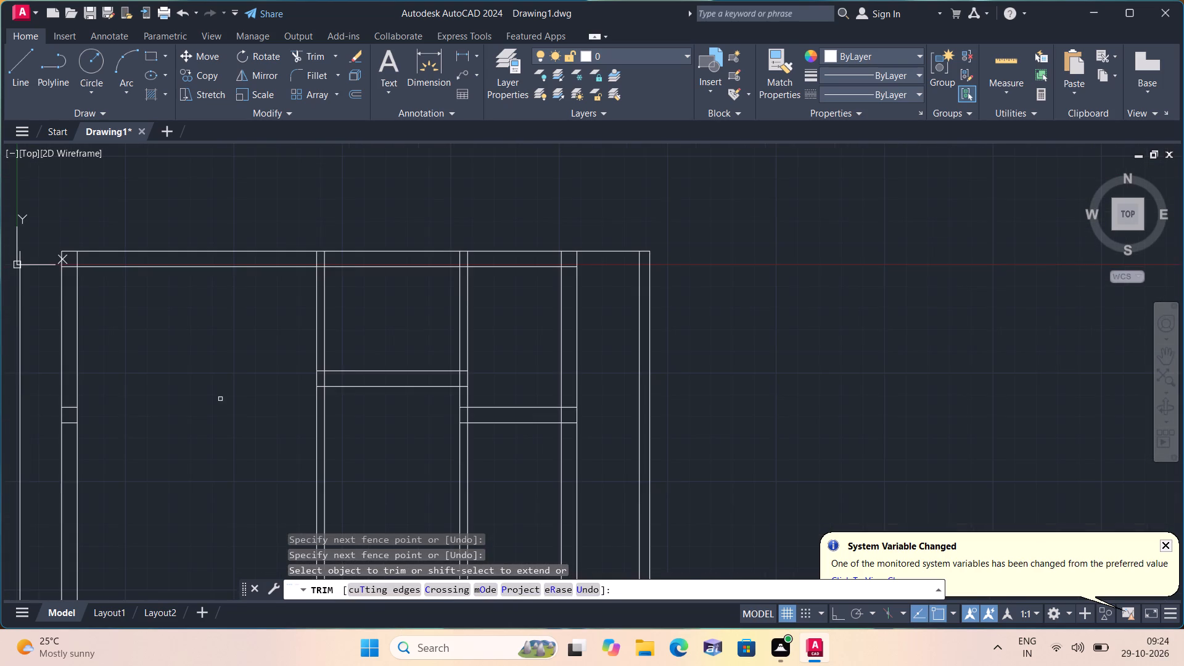
middle_click_drag(228, 393, 322, 372)
scroll(171, 379, "up", 2)
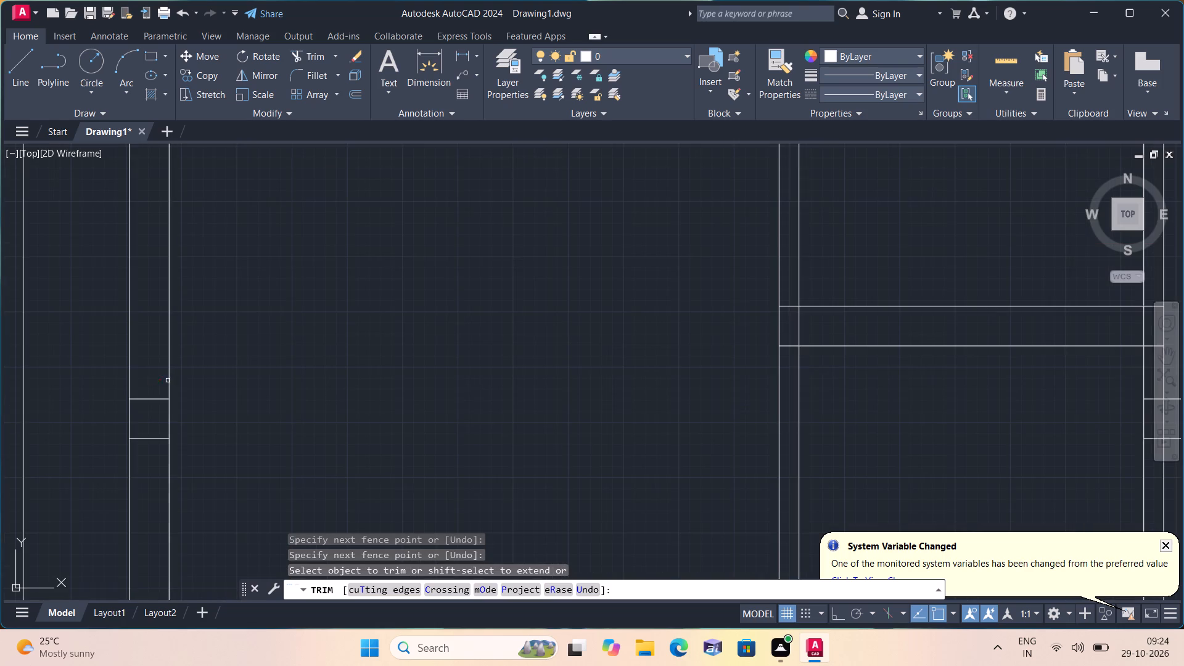
left_click(152, 387)
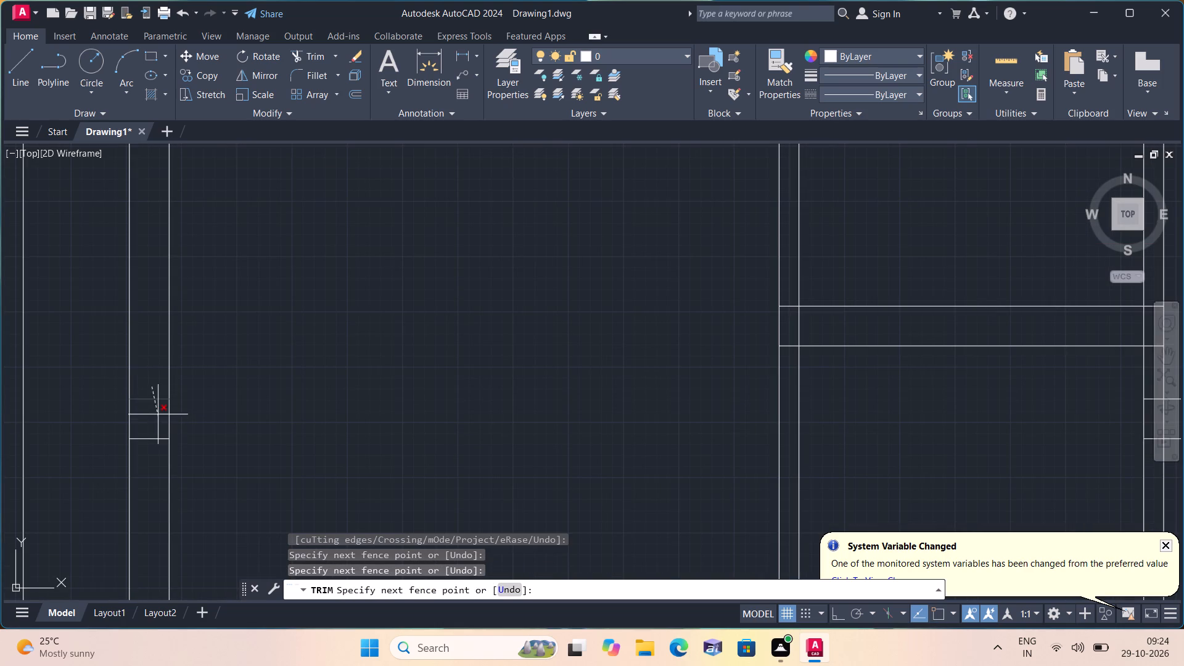
left_click(149, 474)
scroll(157, 469, "down", 3)
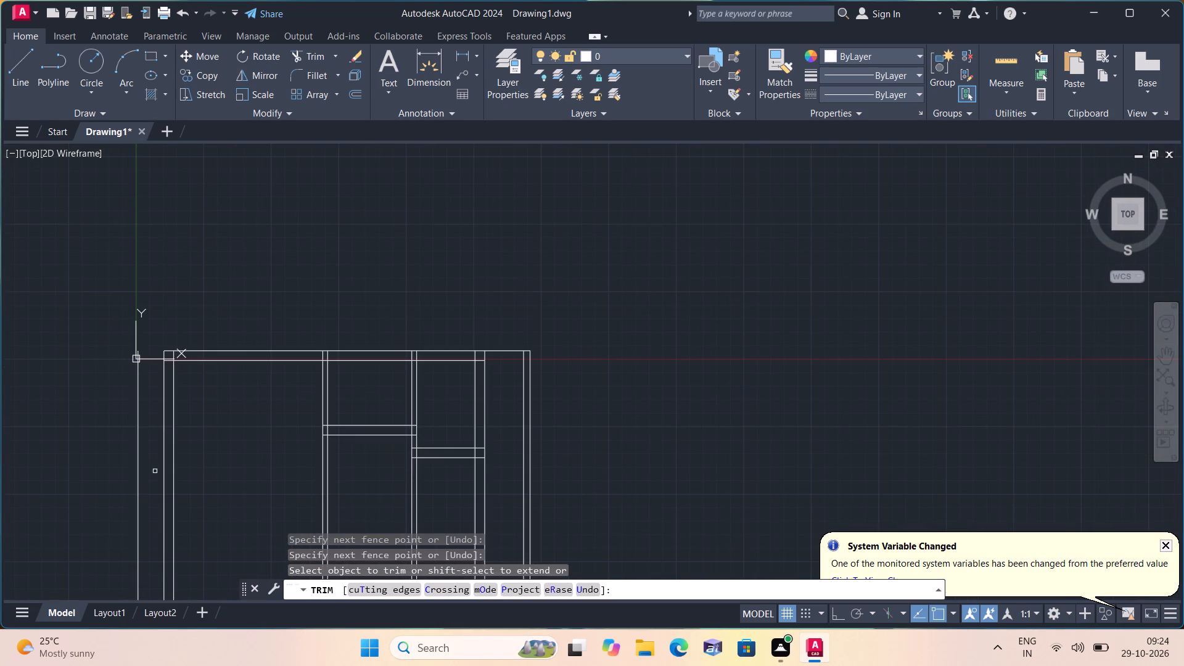
middle_click_drag(264, 450, 323, 380)
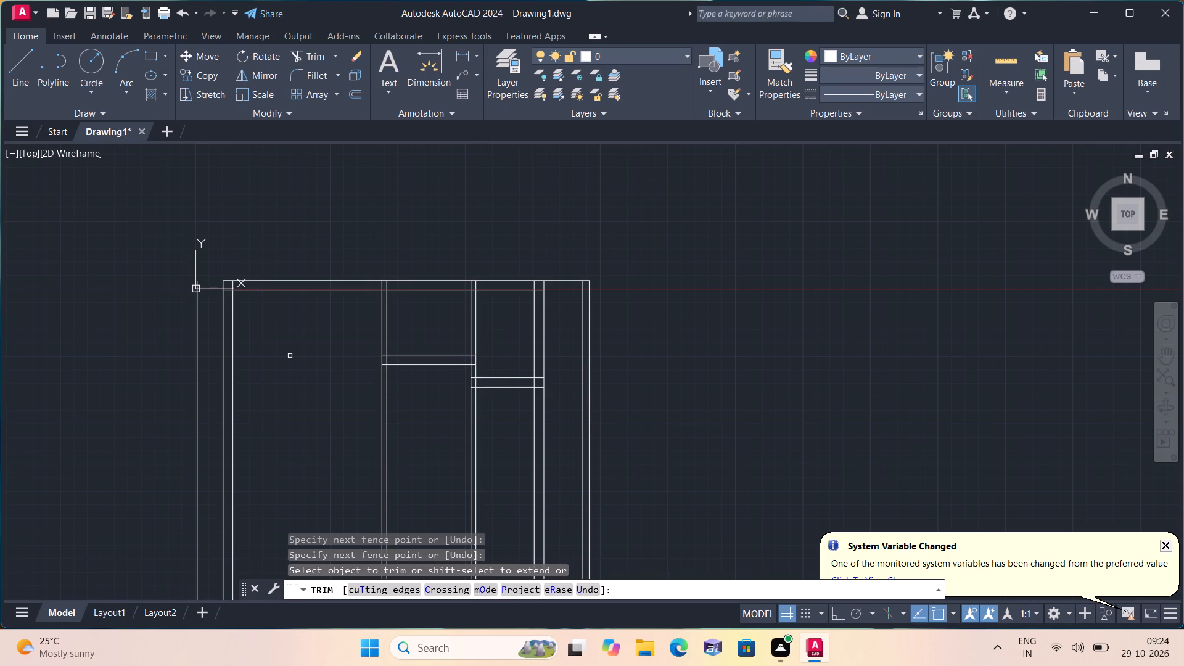
key("space")
Offset the lower line of the cross wall between the second and third vertical walls 12'9" downward.
type("off")
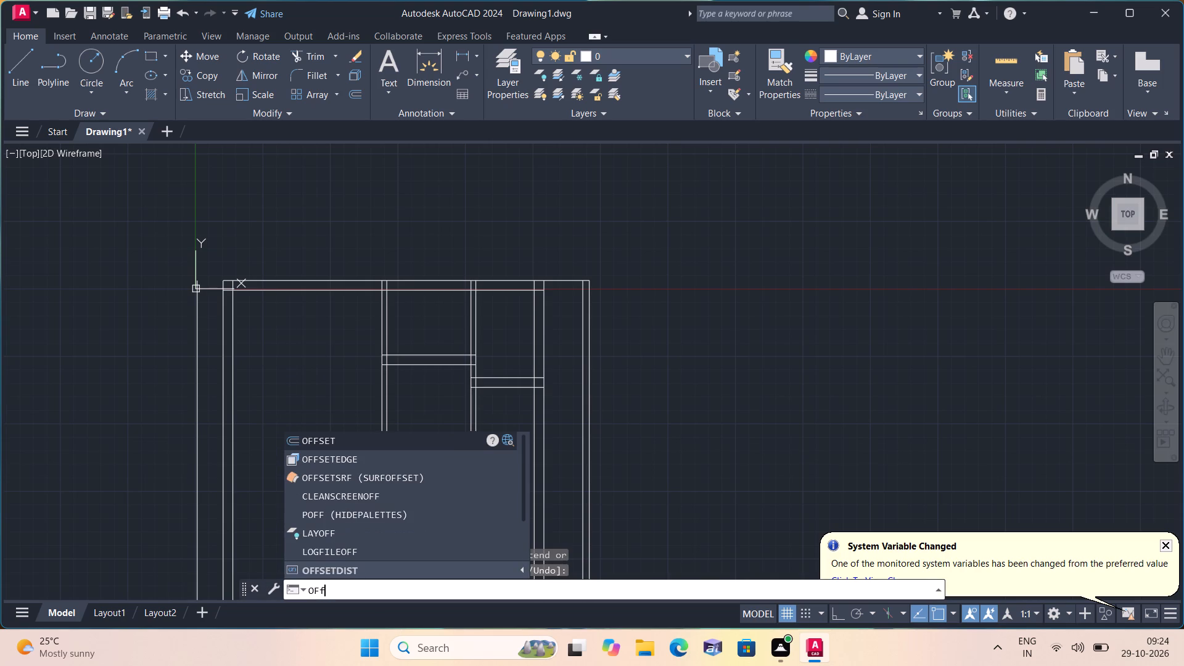
key("space")
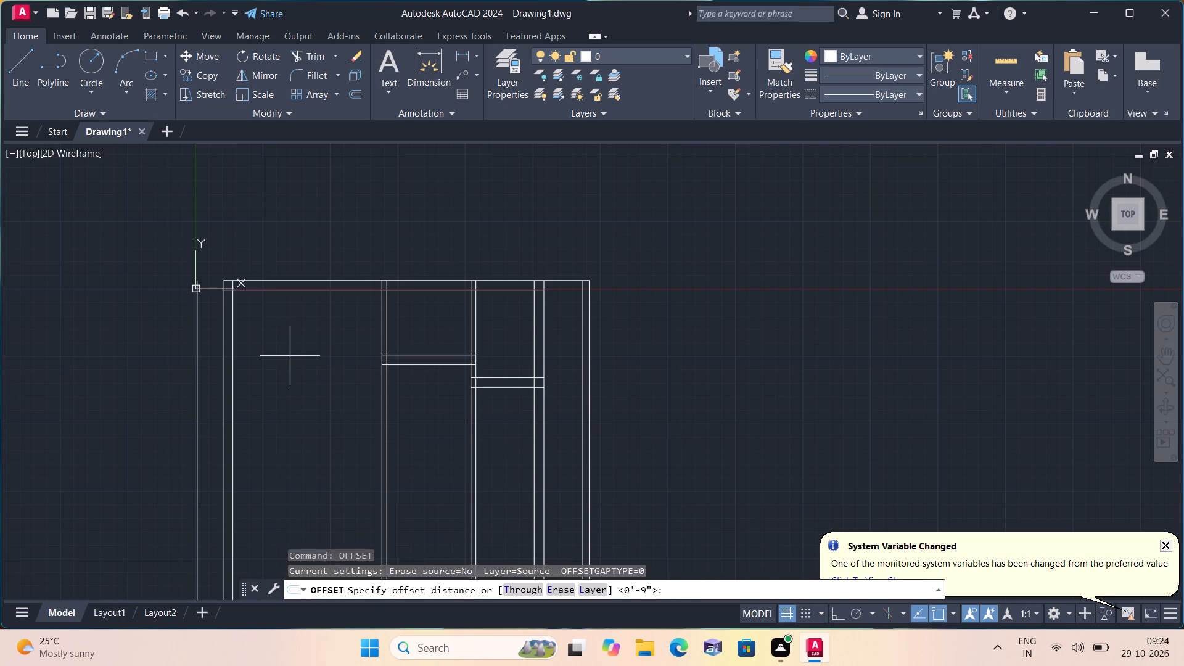
type("12")
type("'9\"")
key("space")
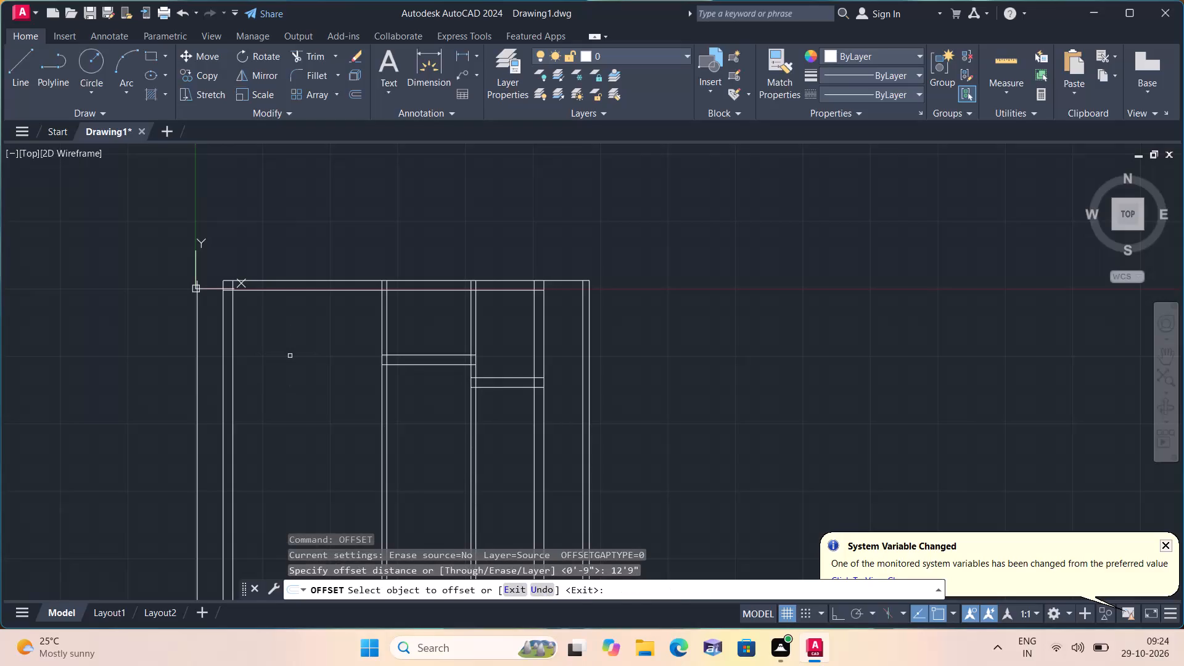
left_click(398, 365)
left_click(421, 430)
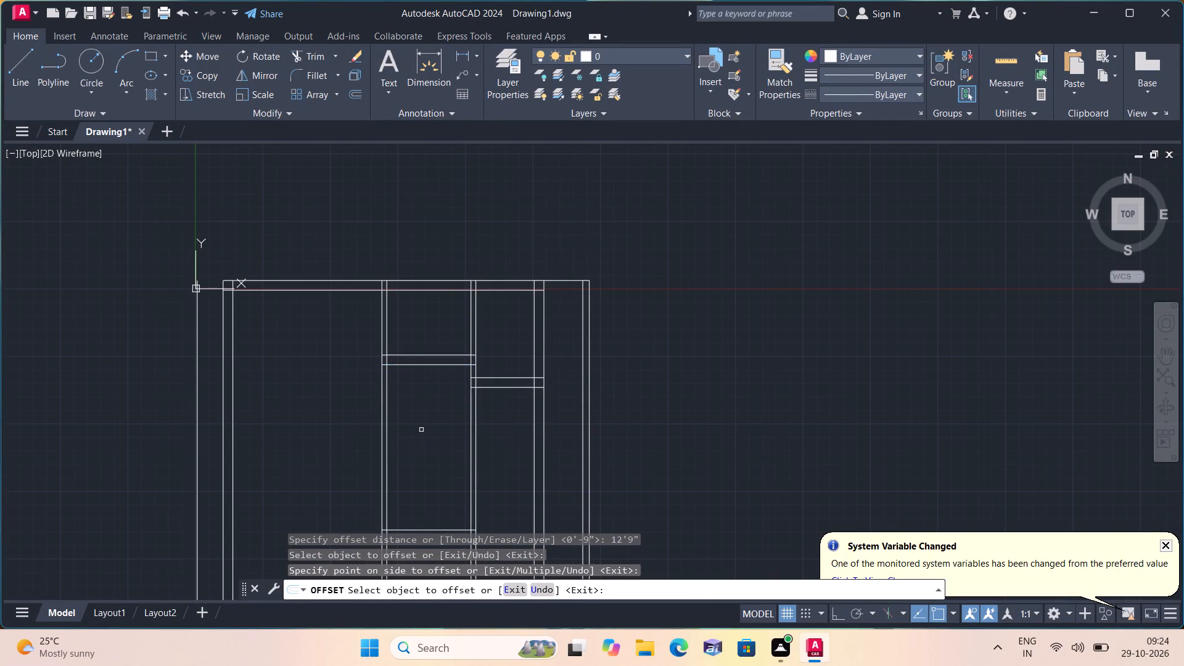
middle_click_drag(426, 427, 409, 354)
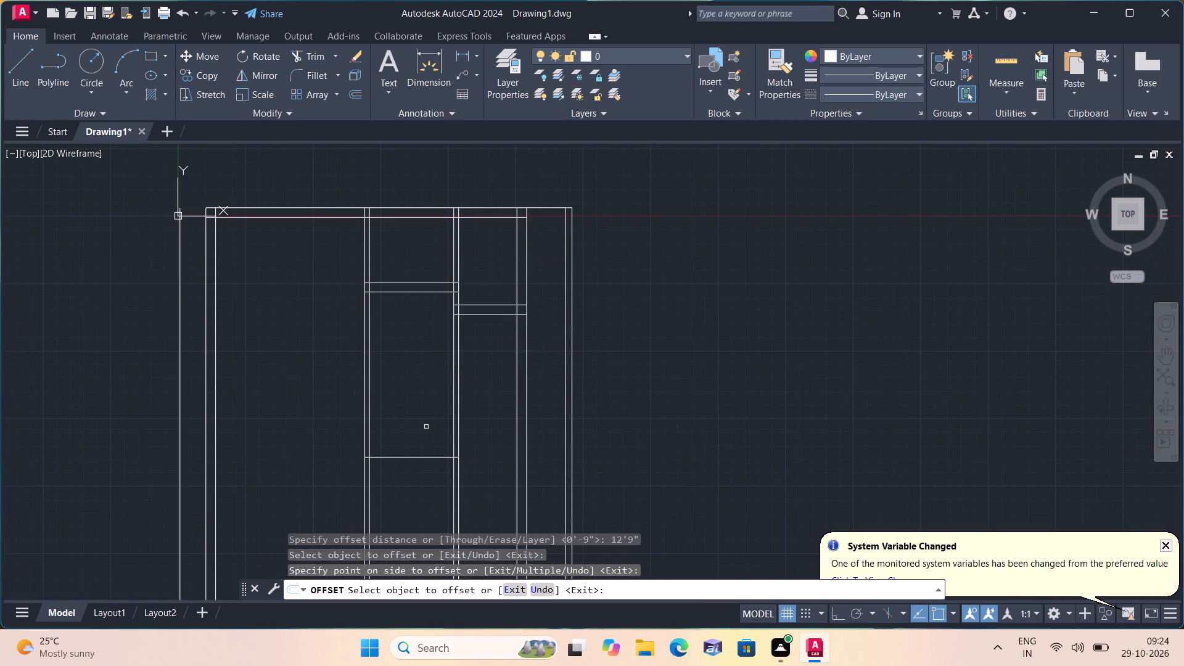
key("space")
Offset the new lower cross line between the second and third vertical walls 9" downward.
key("space")
type("9\"")
key("space")
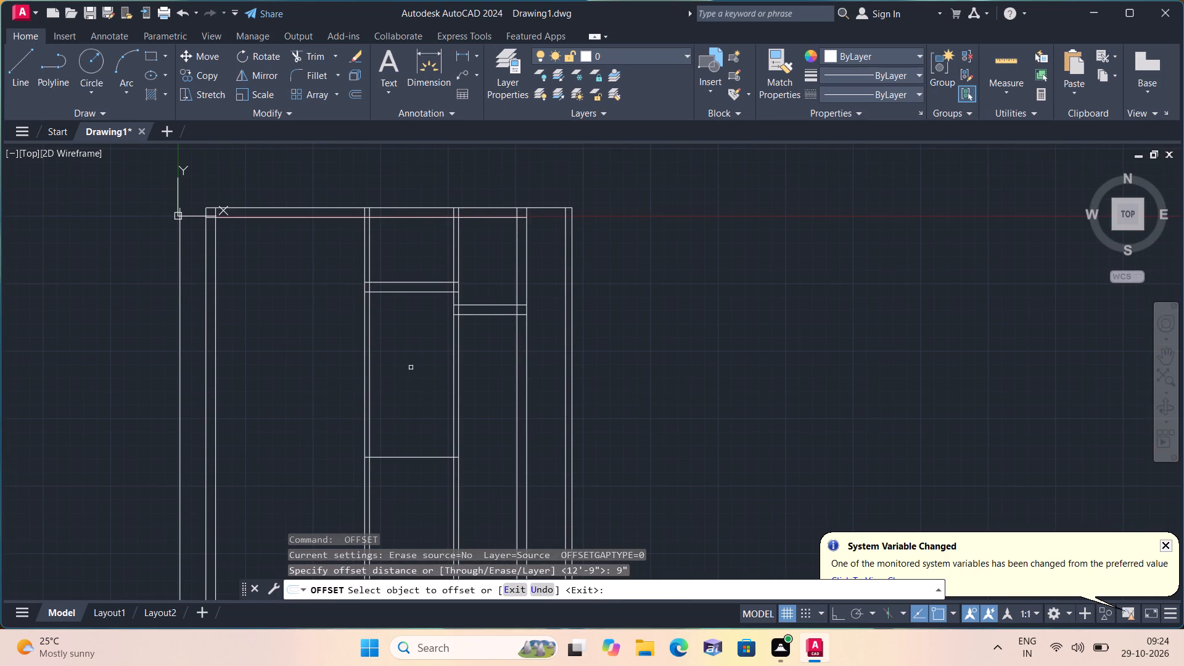
left_click(434, 456)
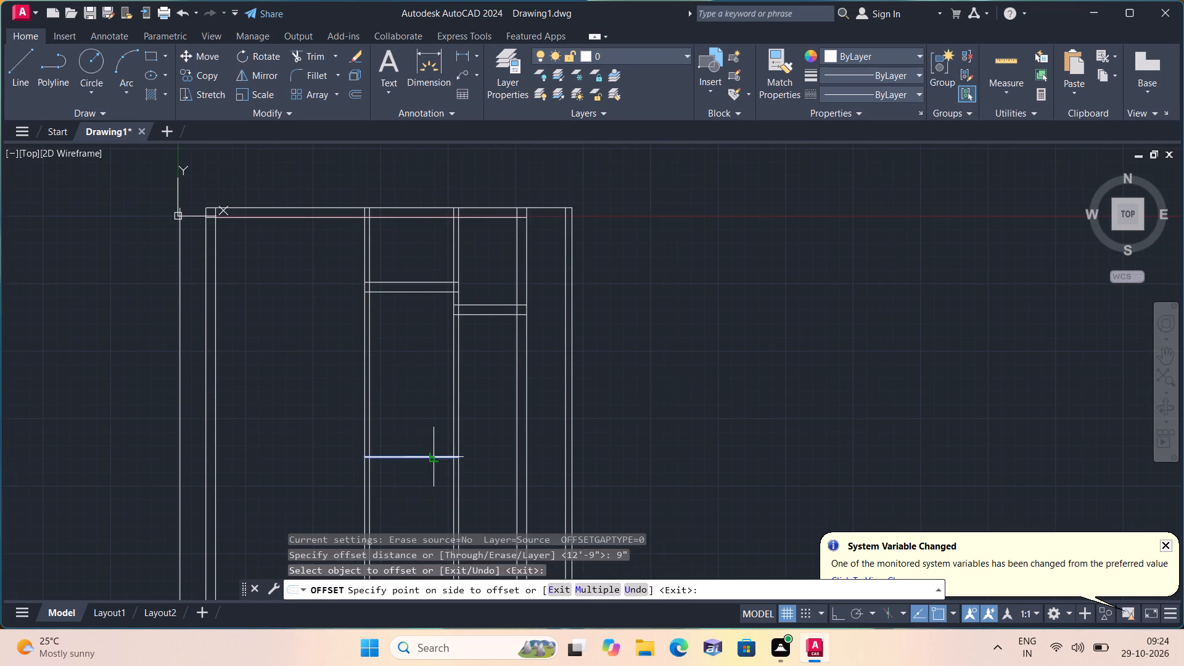
left_click(438, 500)
key("space")
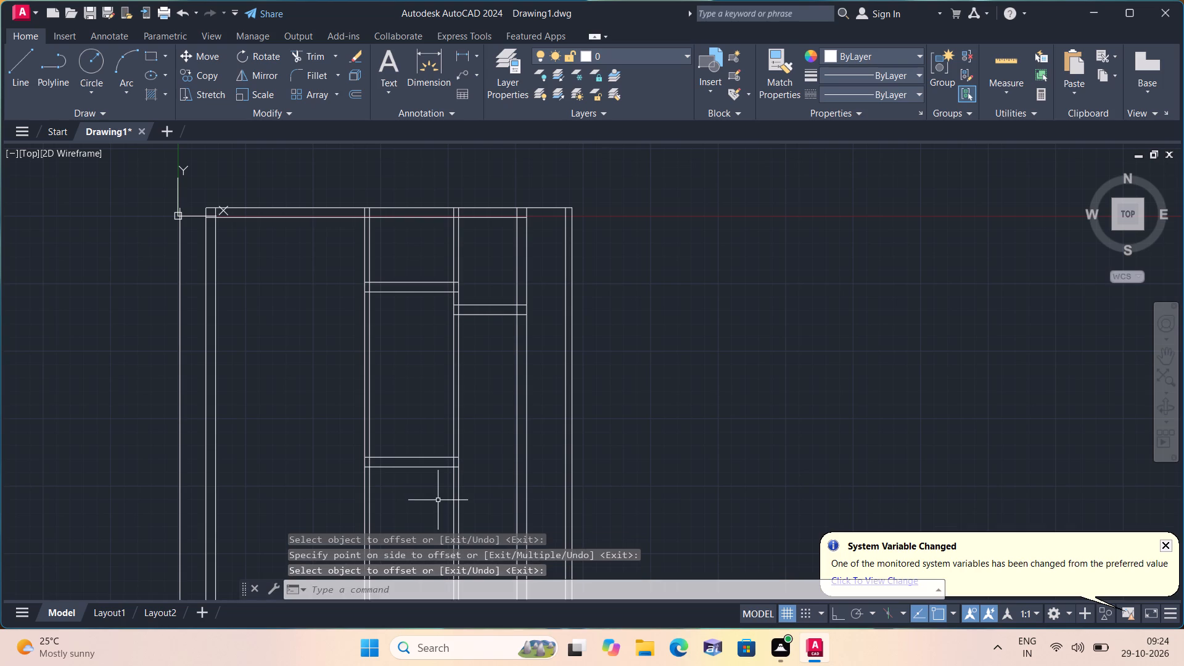
Extend both lower cross wall lines to the leftmost wall on one side and the fourth vertical wall's outer line on the other.
type("exte")
key("space")
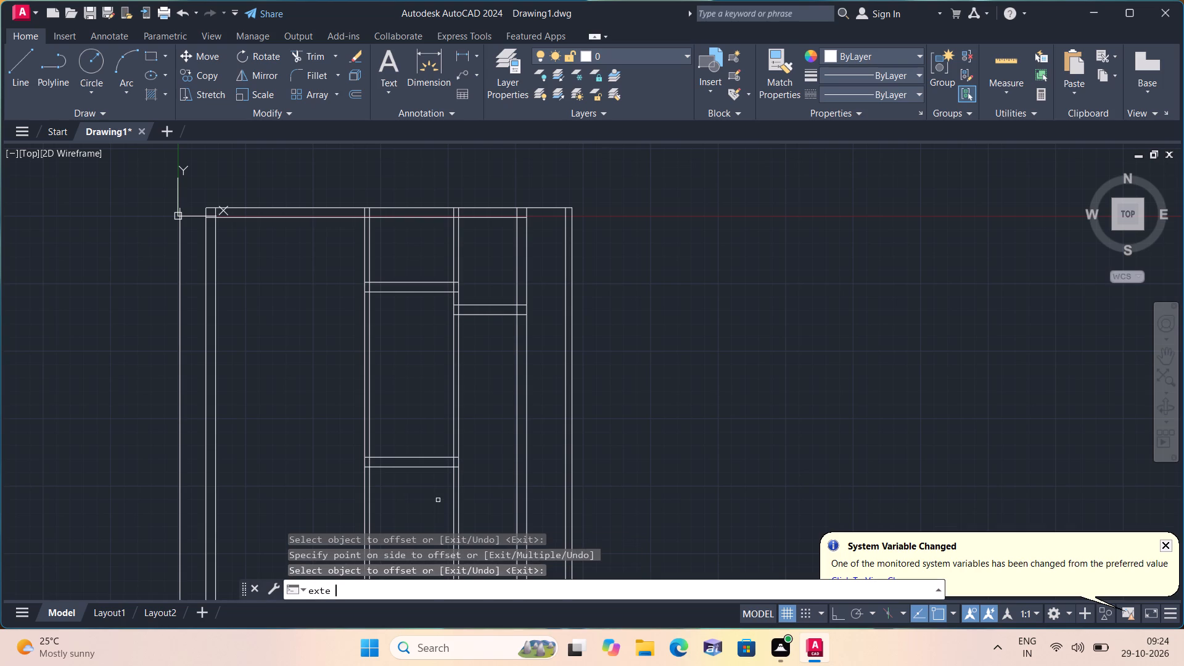
left_click(438, 500)
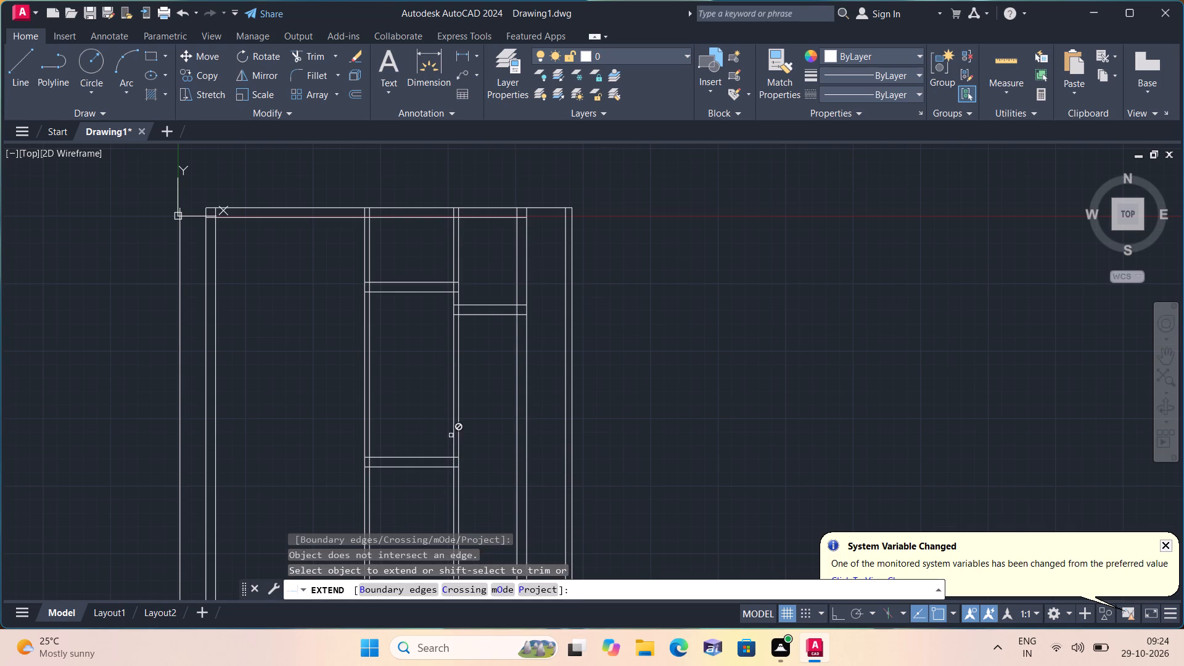
left_click_drag(412, 444, 401, 506)
left_click_drag(402, 505, 404, 434)
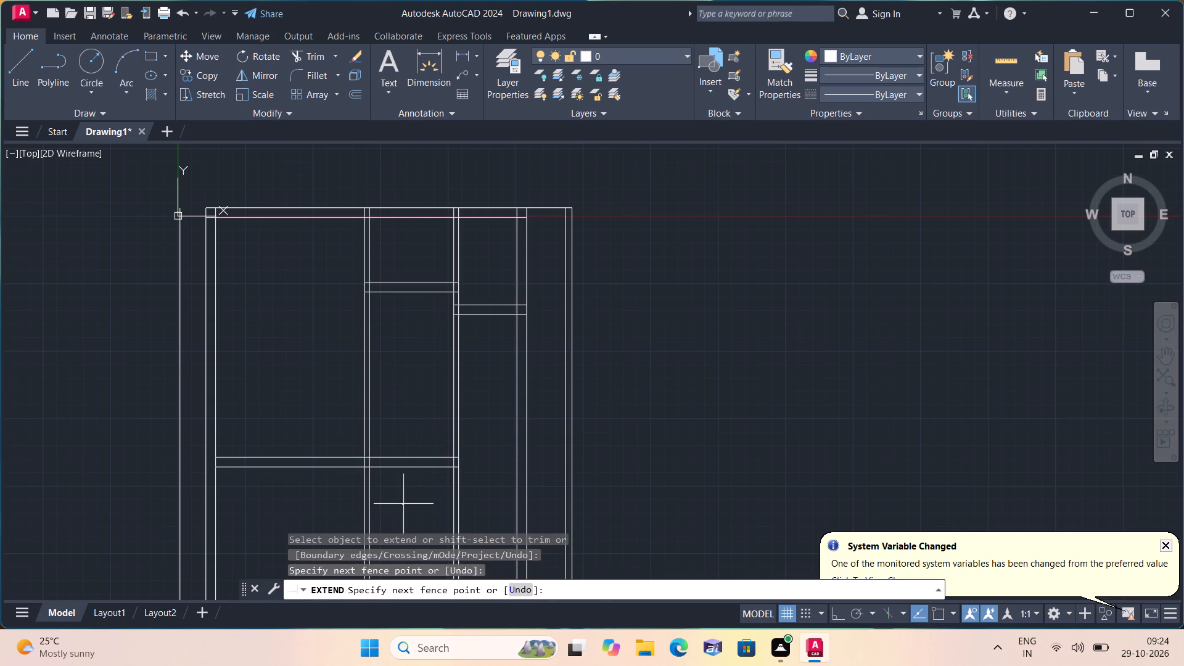
left_click_drag(404, 434, 409, 407)
left_click(407, 496)
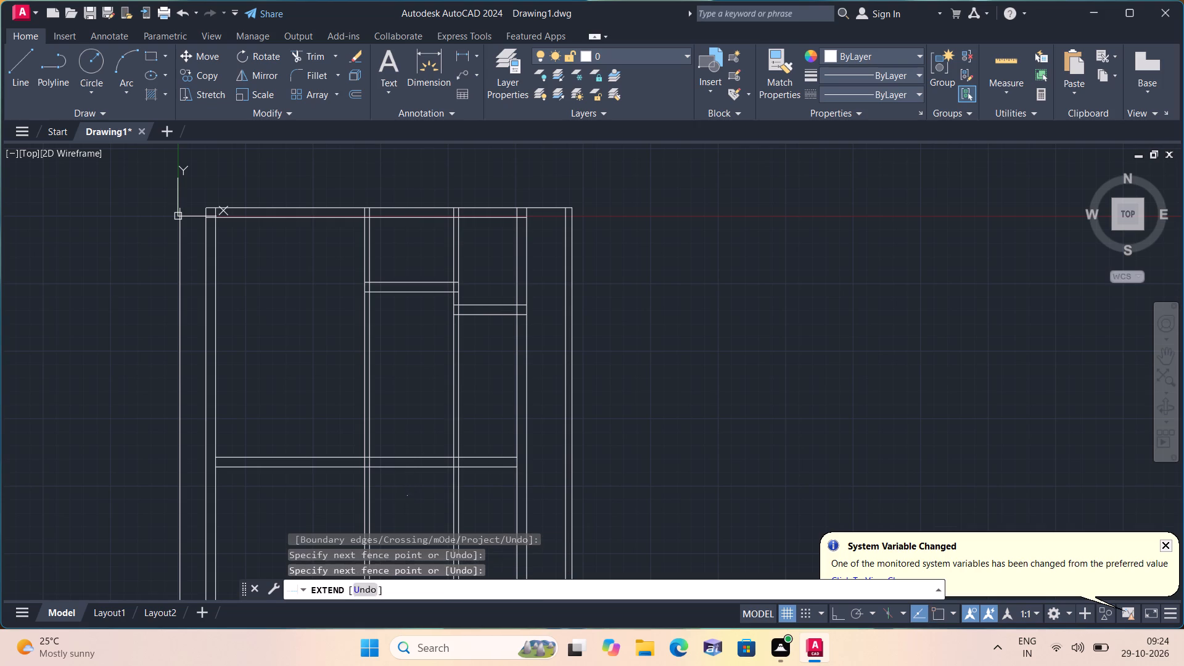
left_click(430, 395)
key("space")
Trim both lower cross wall lines between the first and second vertical walls.
type("trim")
key("space")
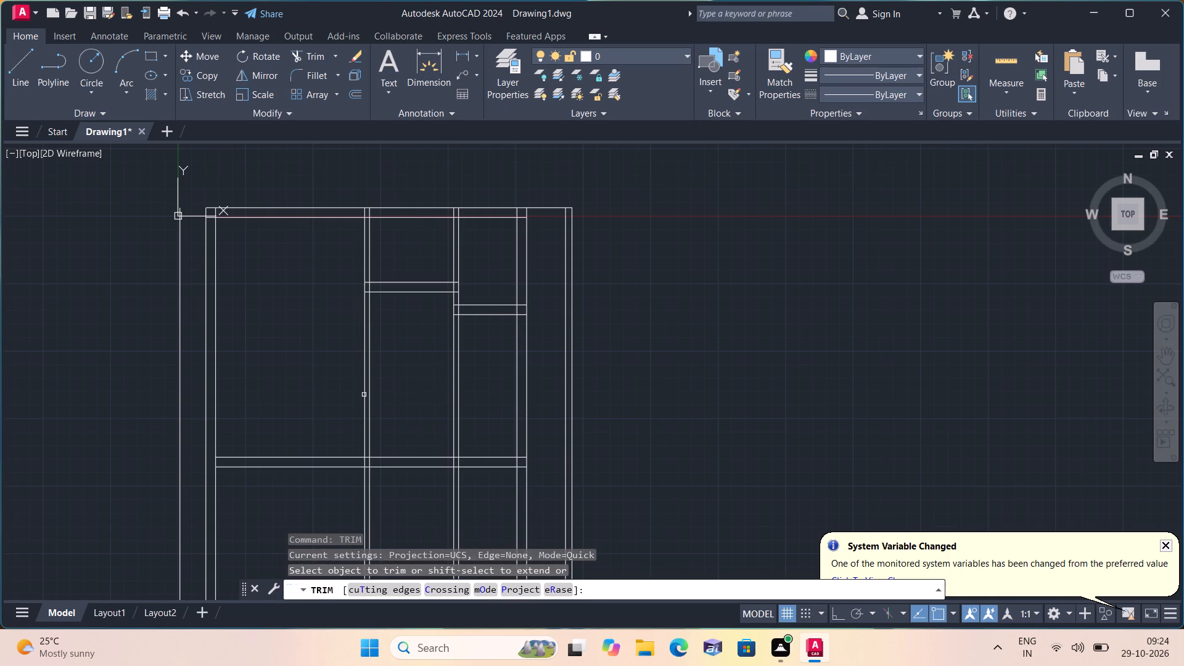
left_click_drag(337, 408, 323, 511)
Trim both lines of the third vertical wall below, above and inside the lower cross wall, up to the short cross wall above.
middle_click_drag(323, 482, 305, 434)
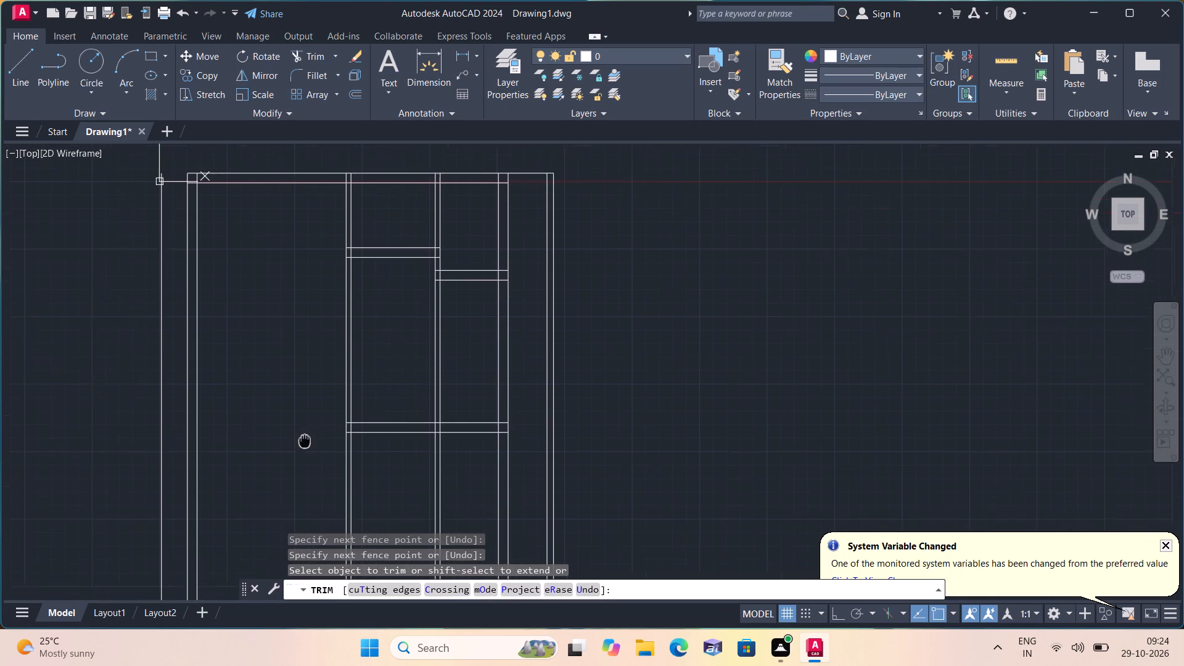
scroll(323, 359, "down", 1)
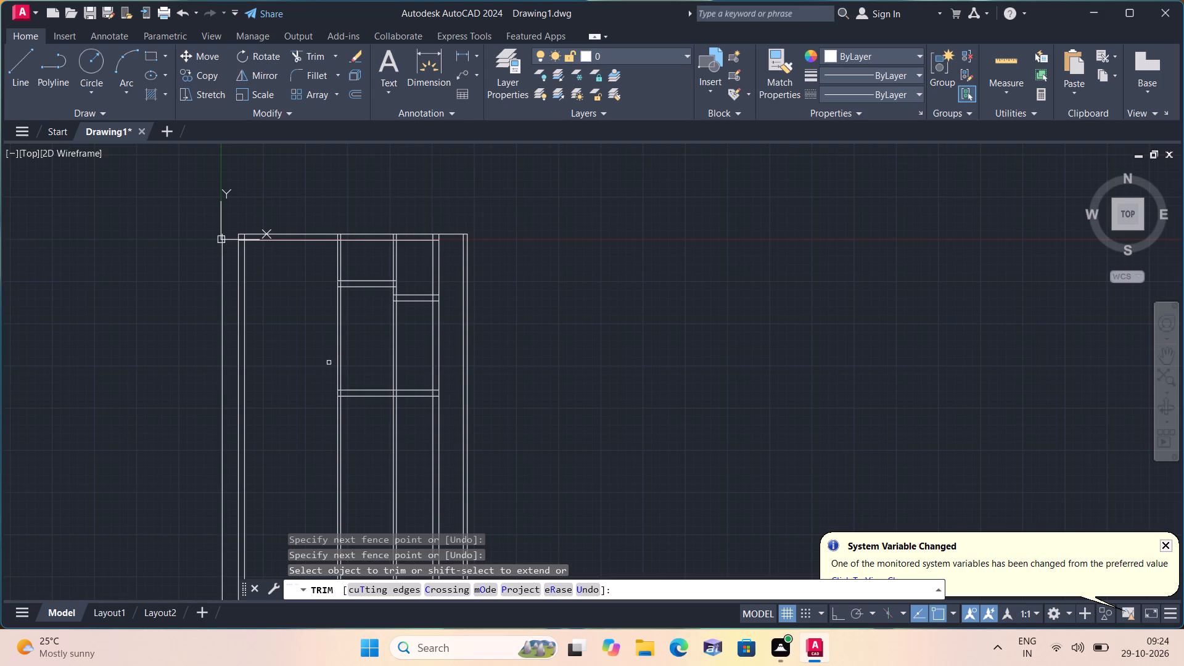
middle_click_drag(312, 403, 308, 343)
scroll(348, 372, "up", 1)
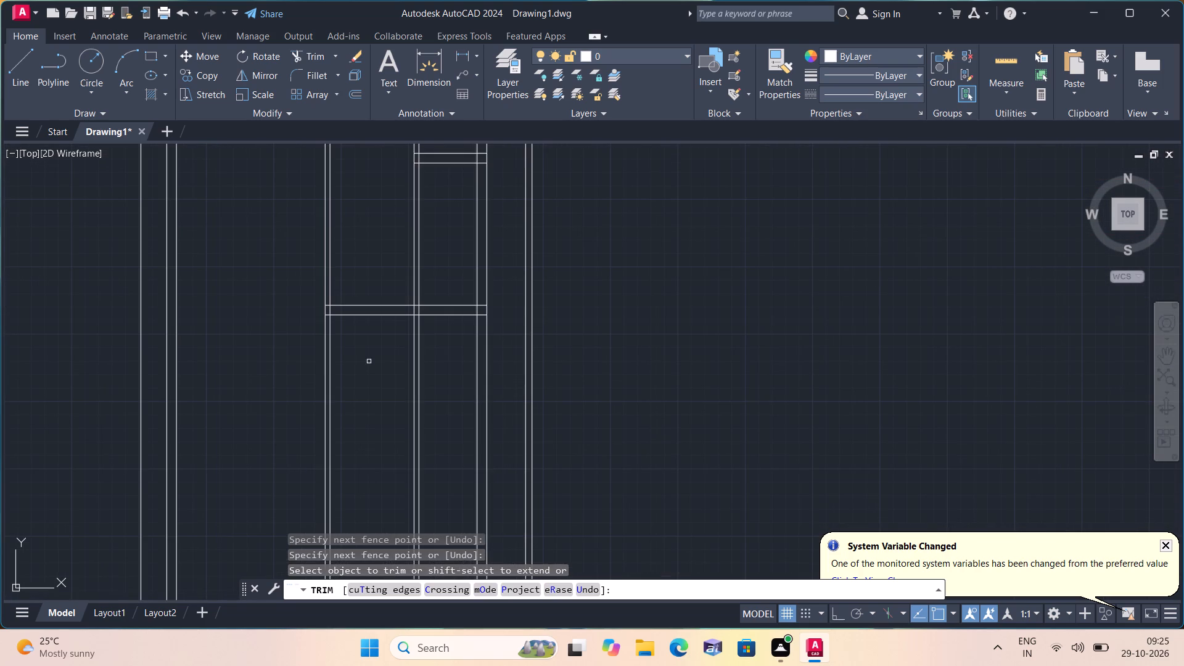
left_click(369, 360)
left_click(442, 346)
scroll(433, 337, "down", 1)
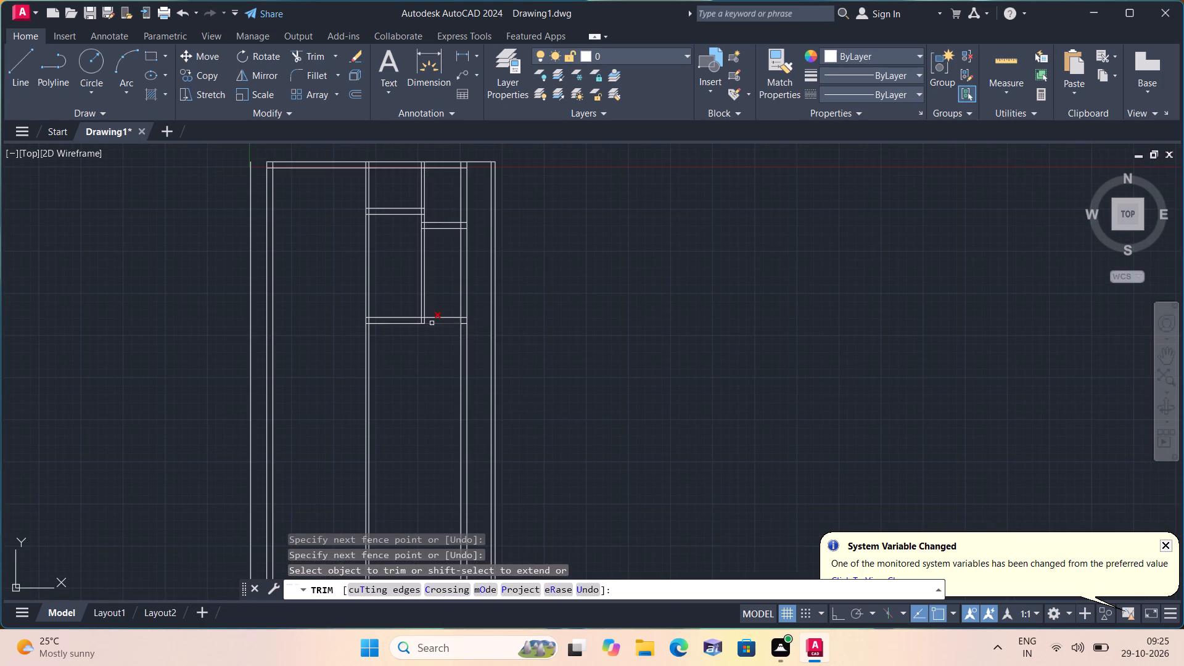
left_click(435, 305)
left_click(408, 279)
scroll(412, 321, "up", 2)
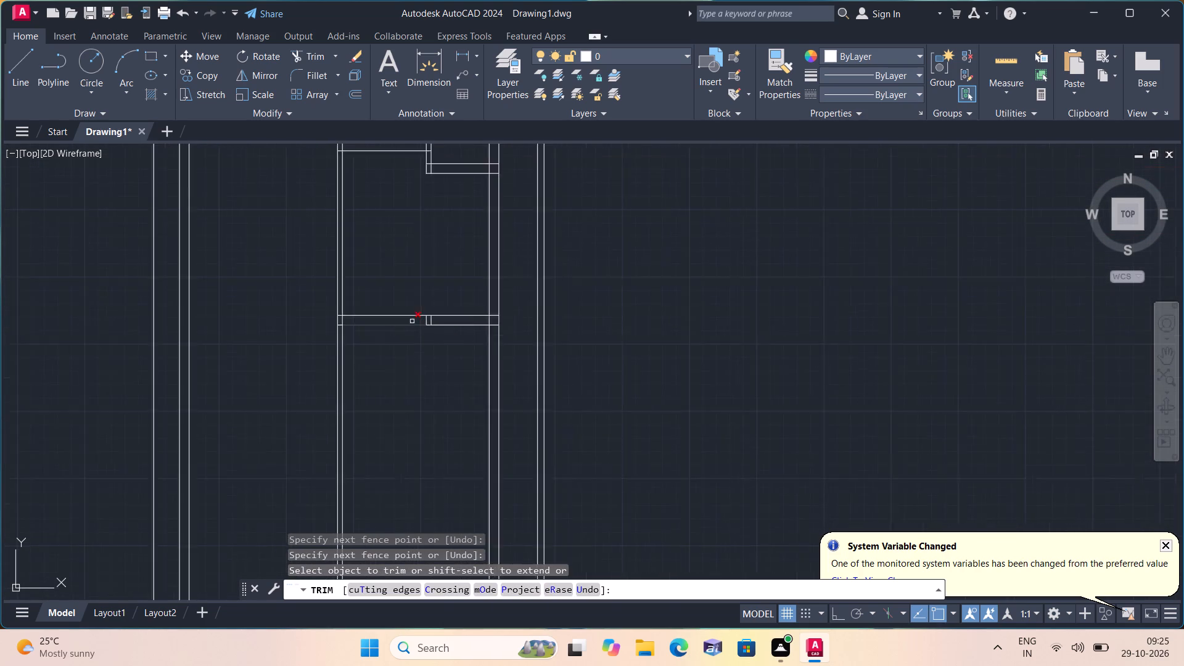
scroll(412, 321, "up", 1)
left_click(412, 321)
left_click(480, 318)
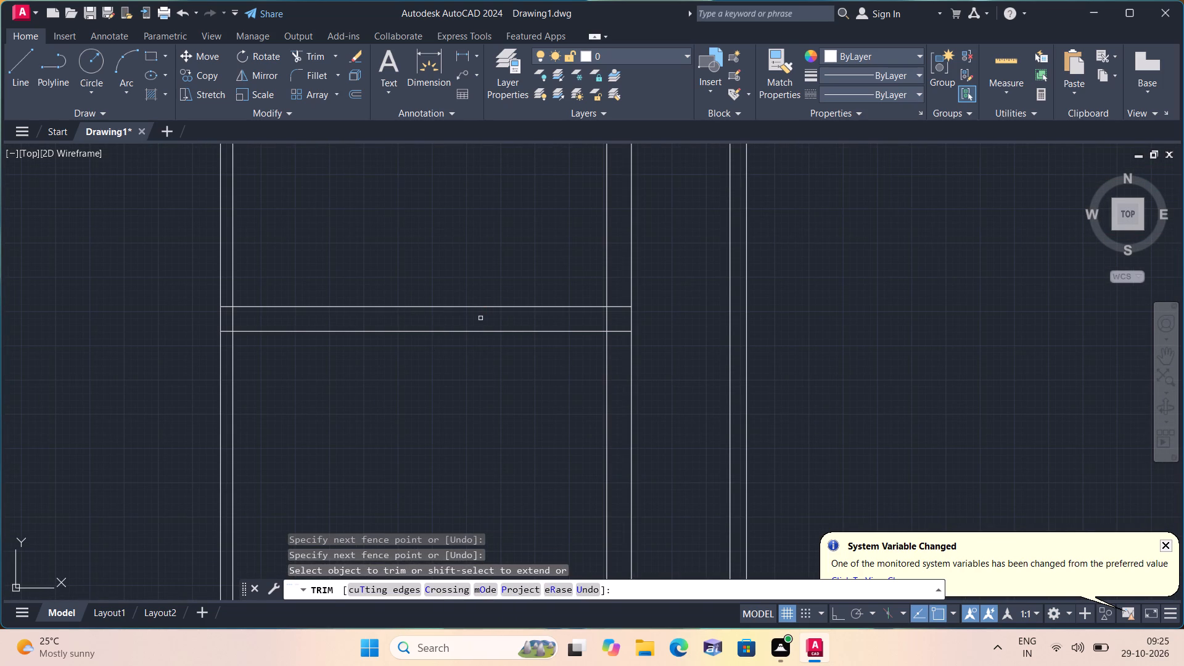
key("space")
Offset the lower line of the lower cross wall between the second and fourth vertical walls 15' downward.
type("off")
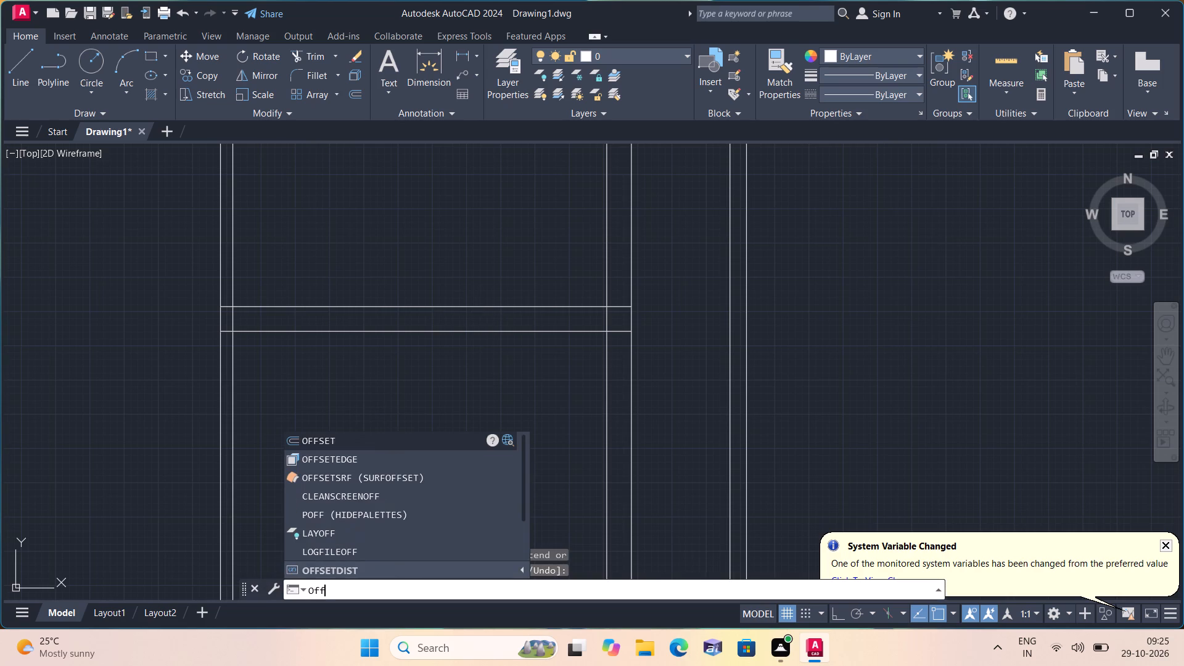
key("space")
type("15'")
key("space")
scroll(480, 318, "down", 2)
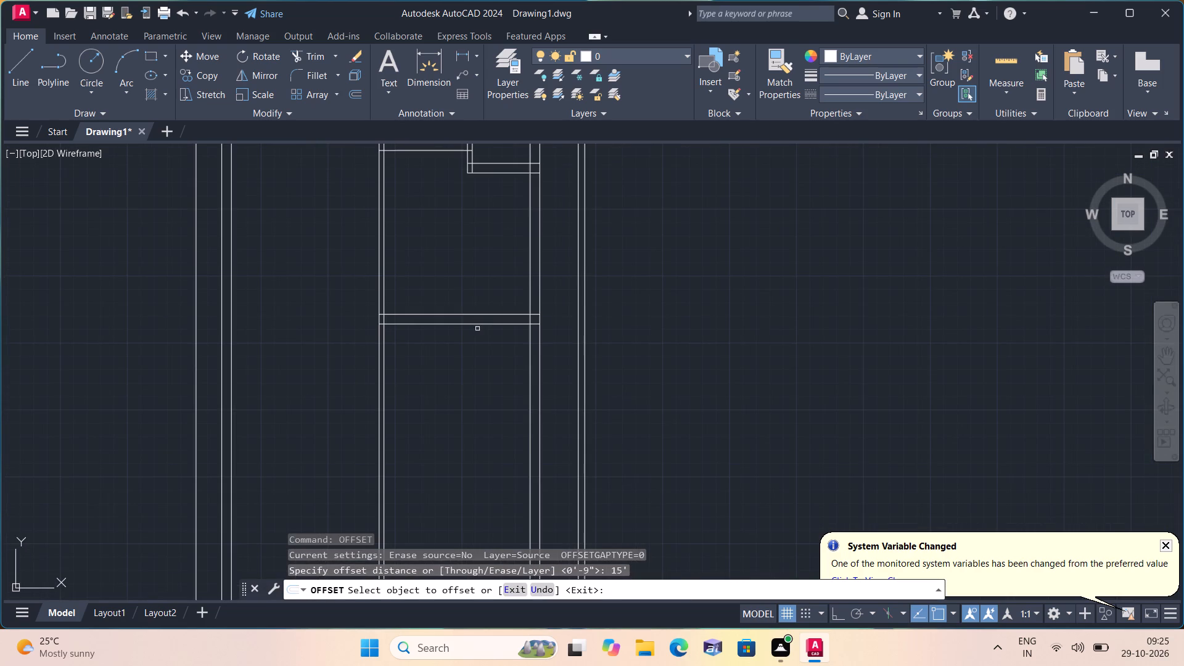
left_click(473, 326)
left_click(477, 378)
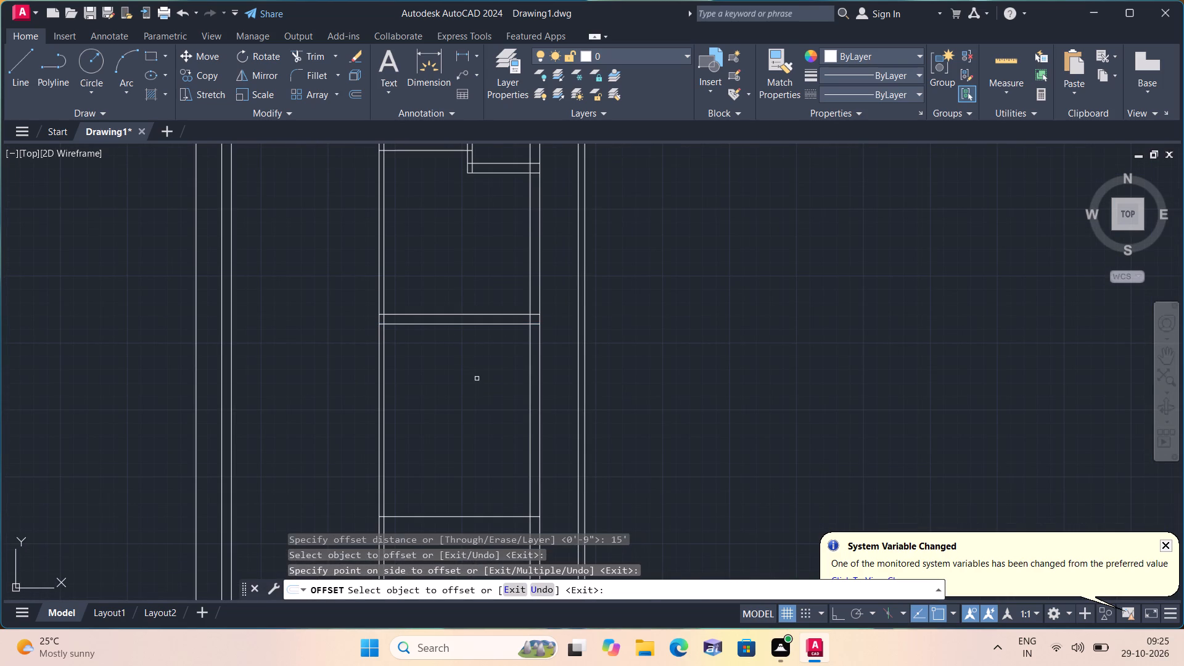
Offset the lowest cross wall line between the second and fourth vertical walls 9" downward to give the wall its thickness.
middle_click_drag(482, 390, 493, 298)
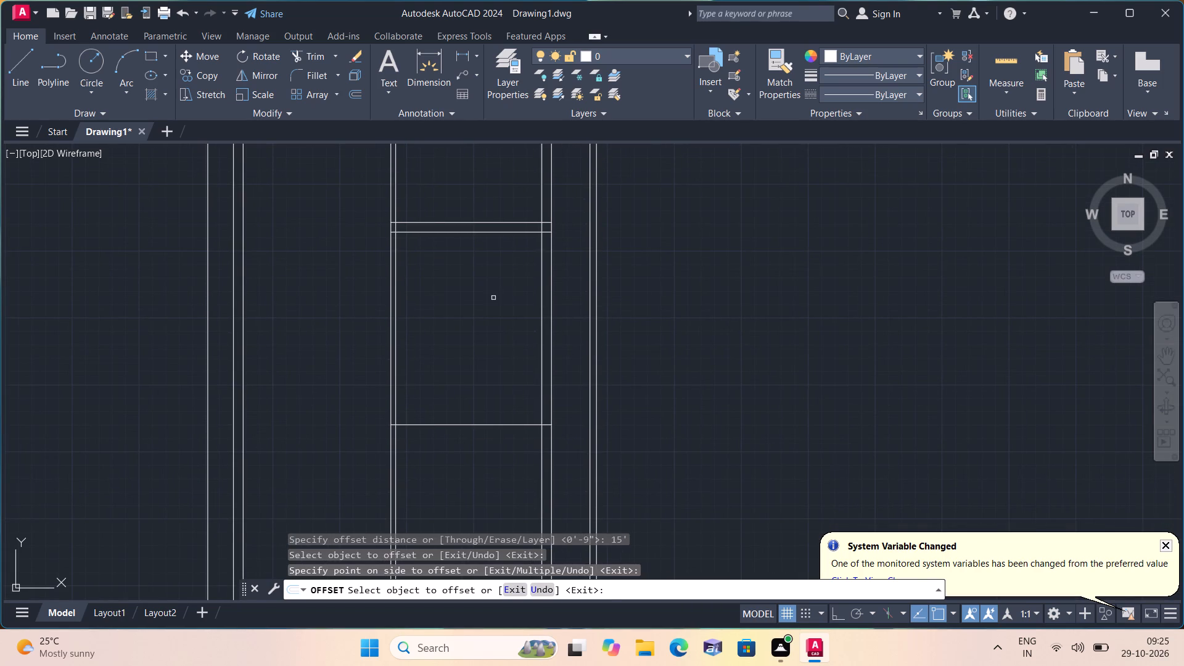
key("space")
key("space")
type("9\"")
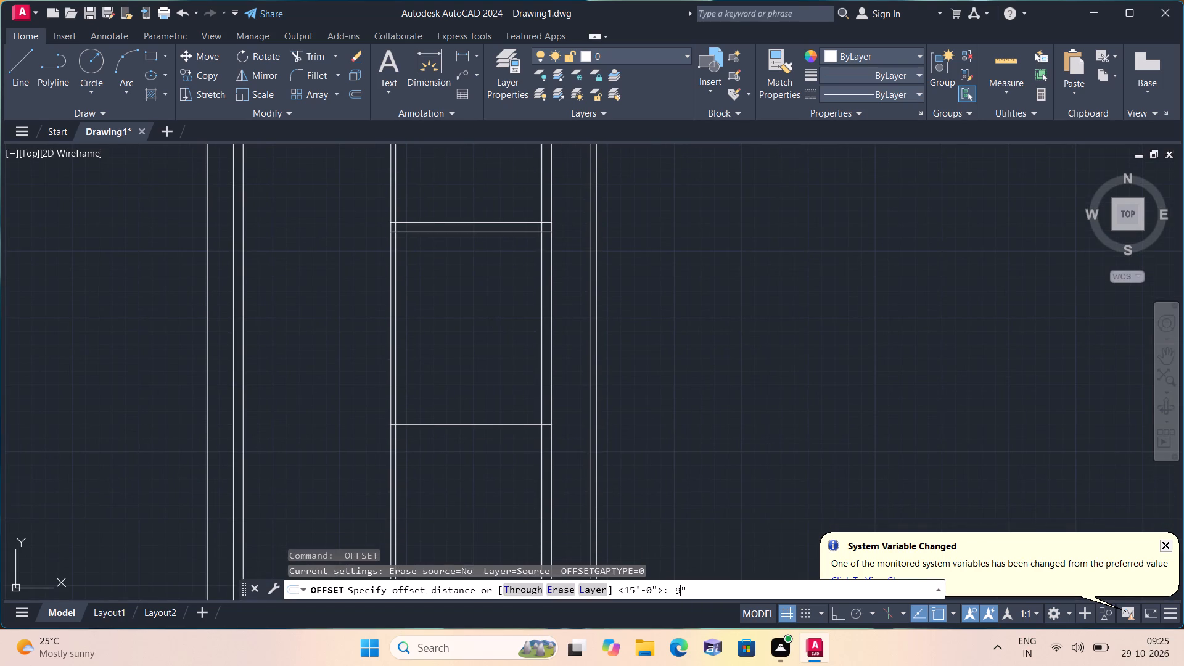
key("space")
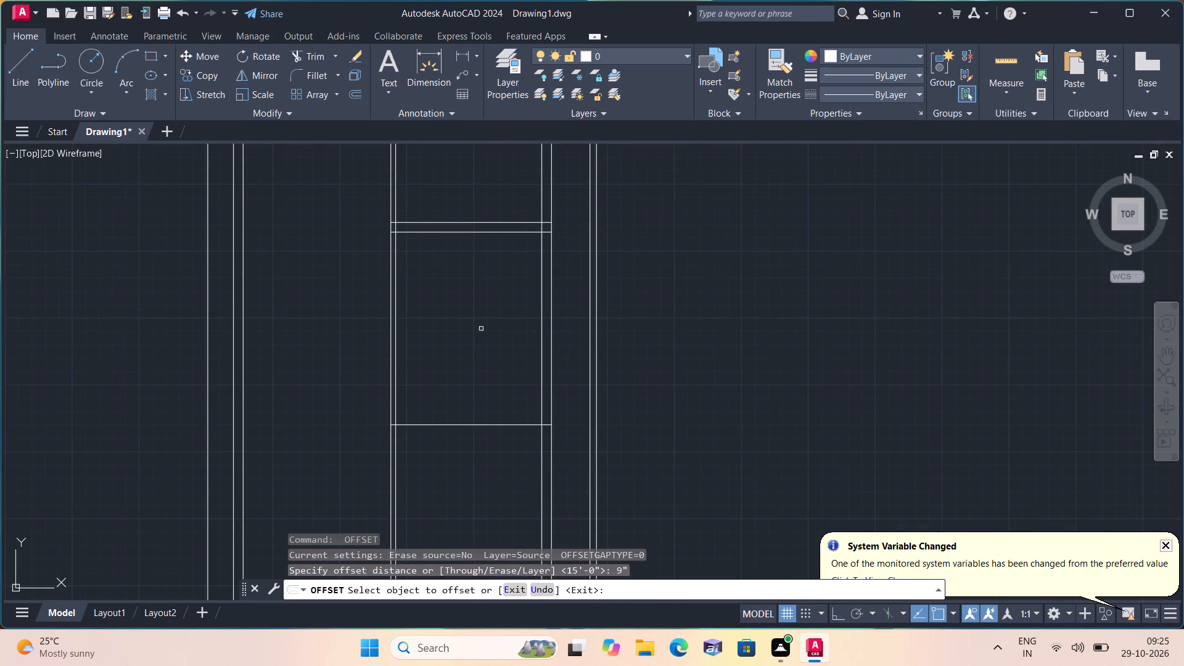
left_click(454, 425)
left_click(451, 495)
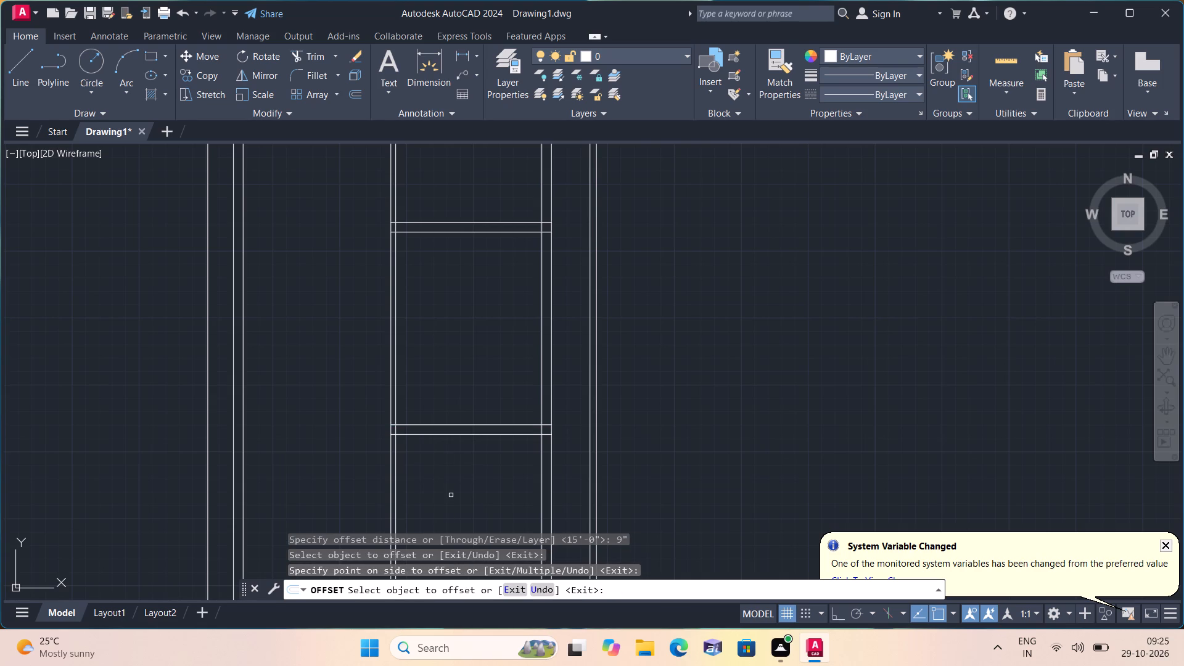
Offset the inner line of the top horizontal wall 14' downward.
middle_click_drag(451, 495, 588, 390)
scroll(588, 390, "down", 1)
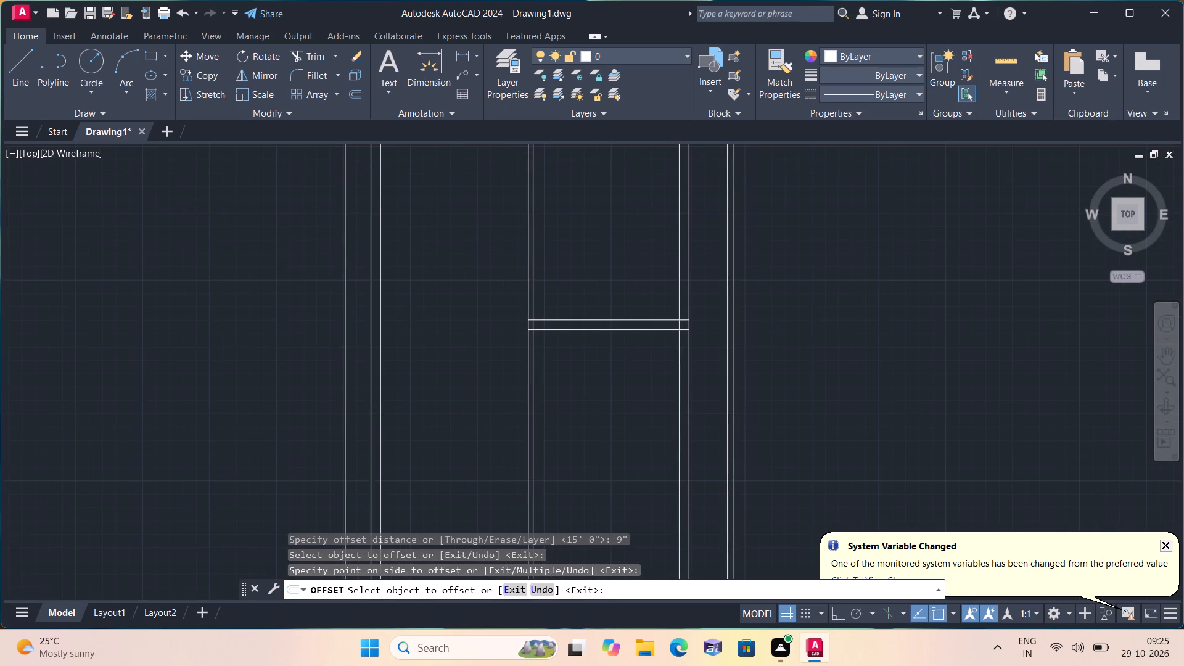
middle_click_drag(522, 290, 436, 440)
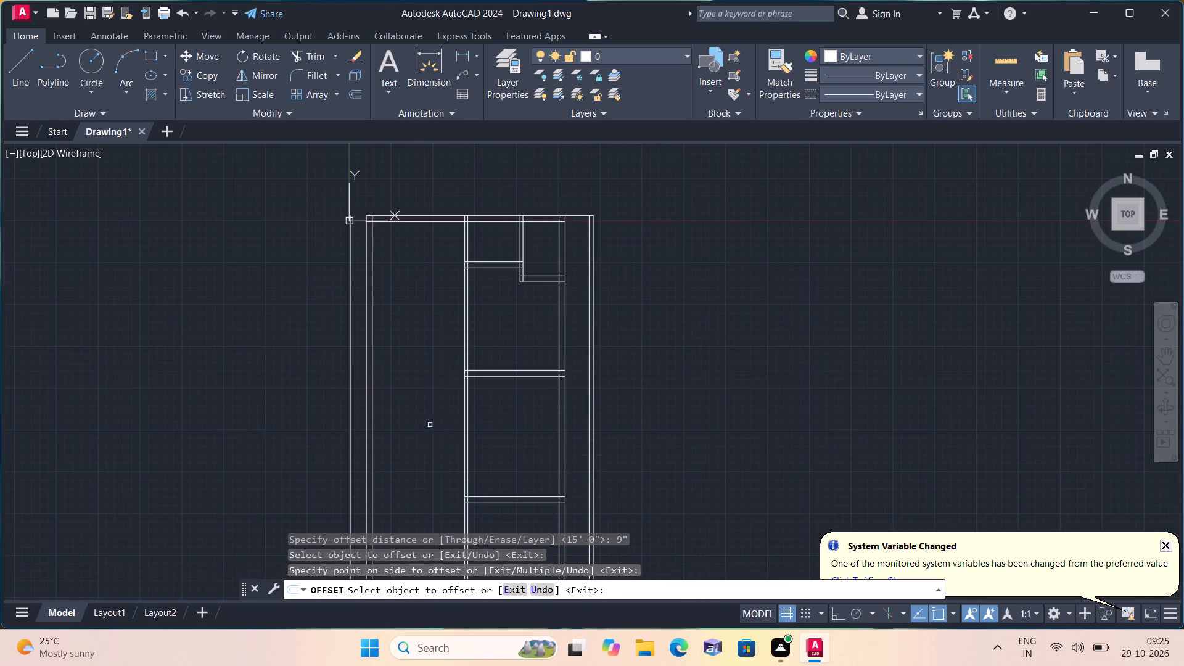
scroll(432, 343, "up", 1)
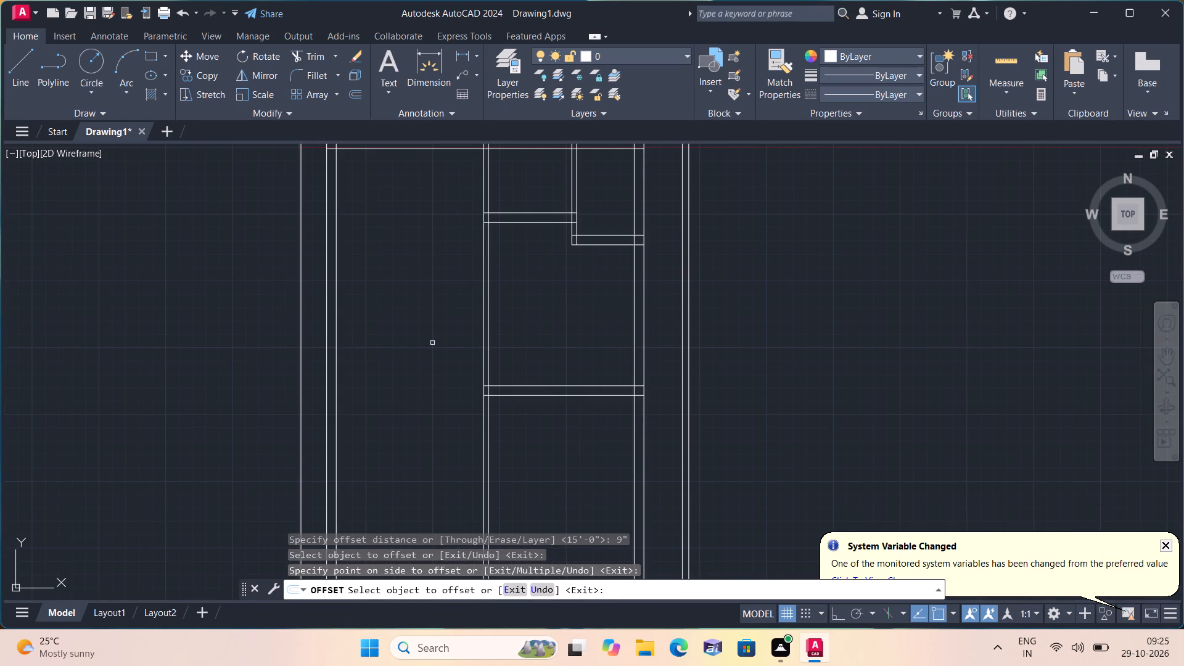
key("space")
key("space")
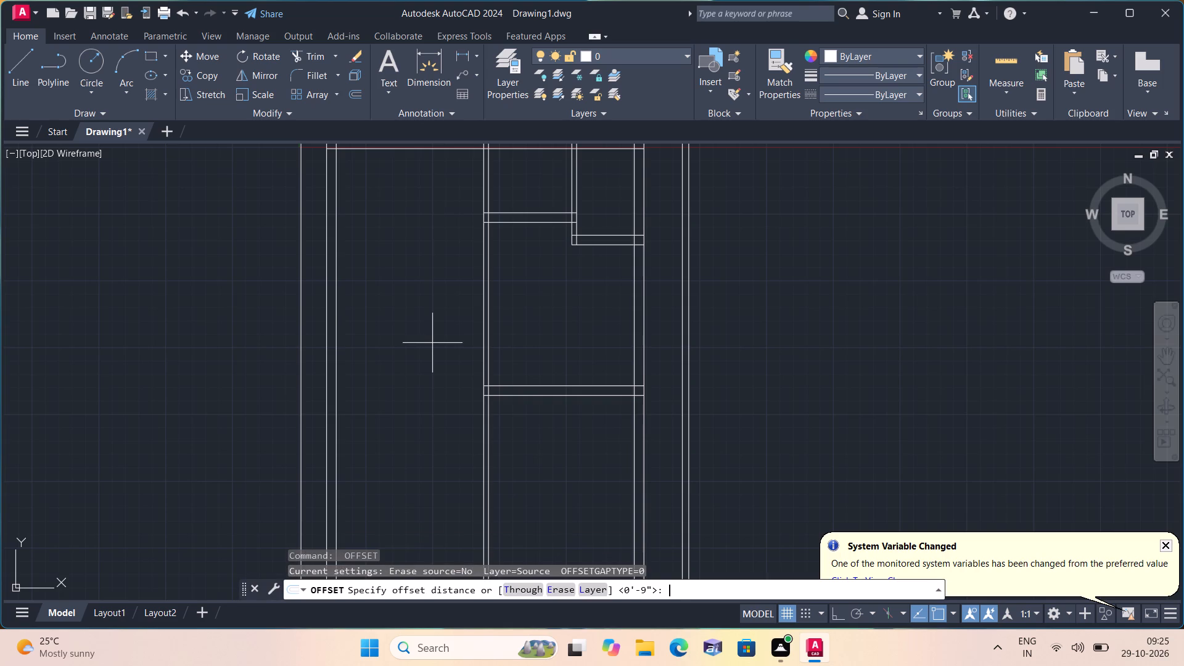
type("14'")
key("space")
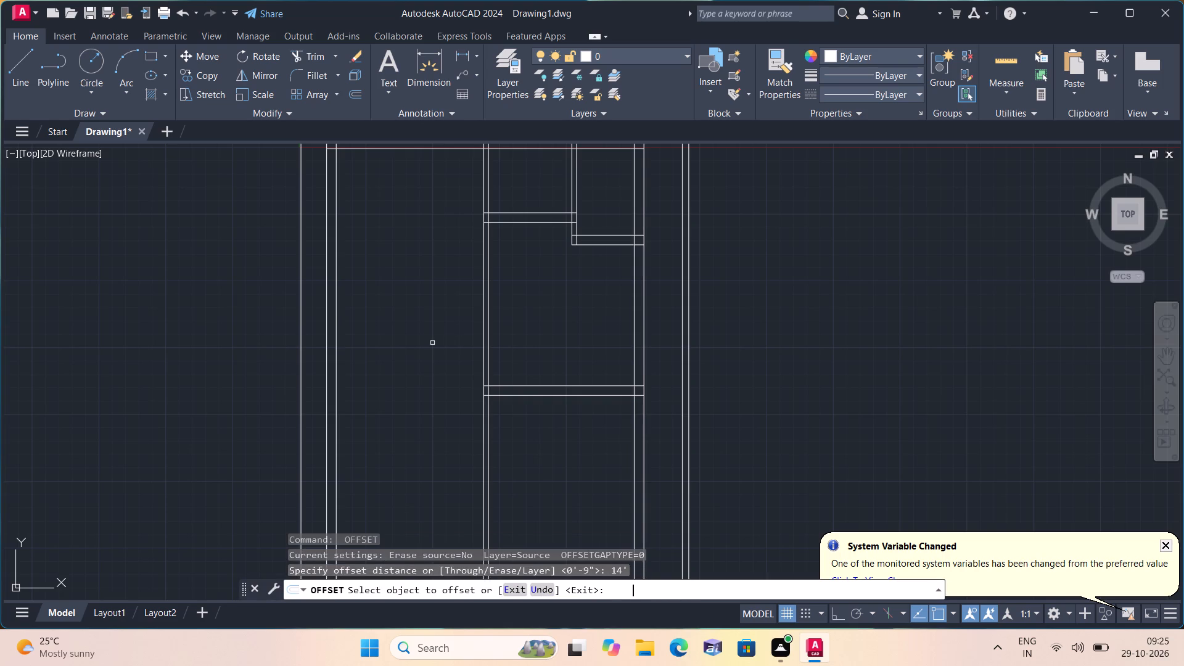
scroll(432, 343, "down", 1)
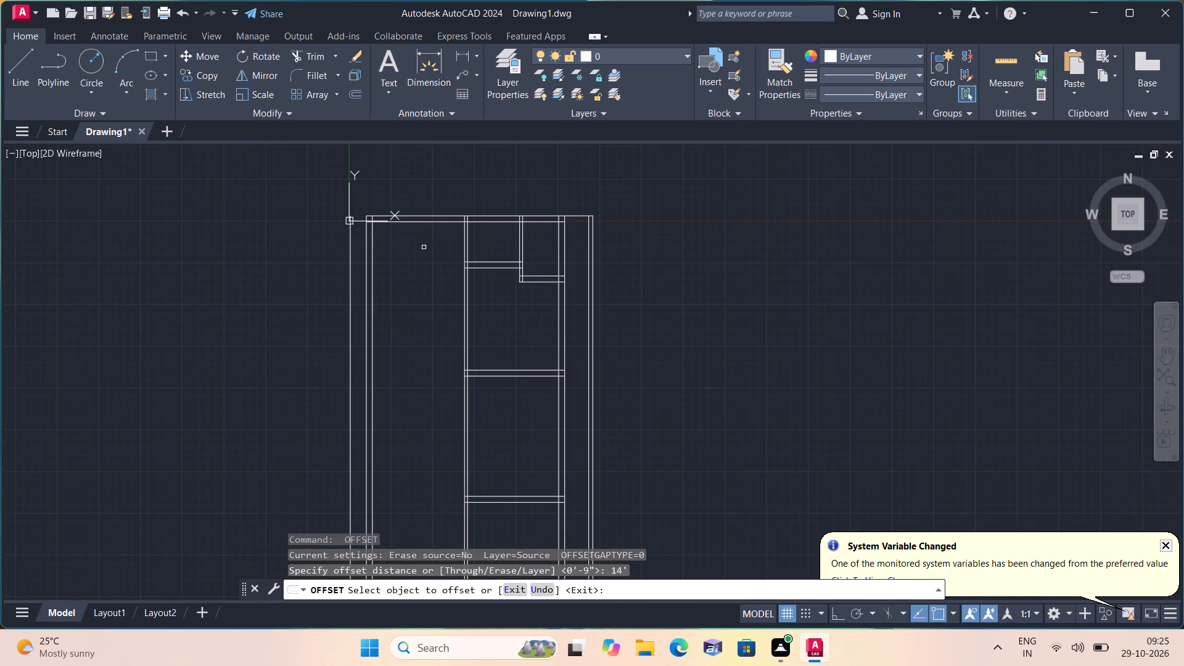
left_click(448, 221)
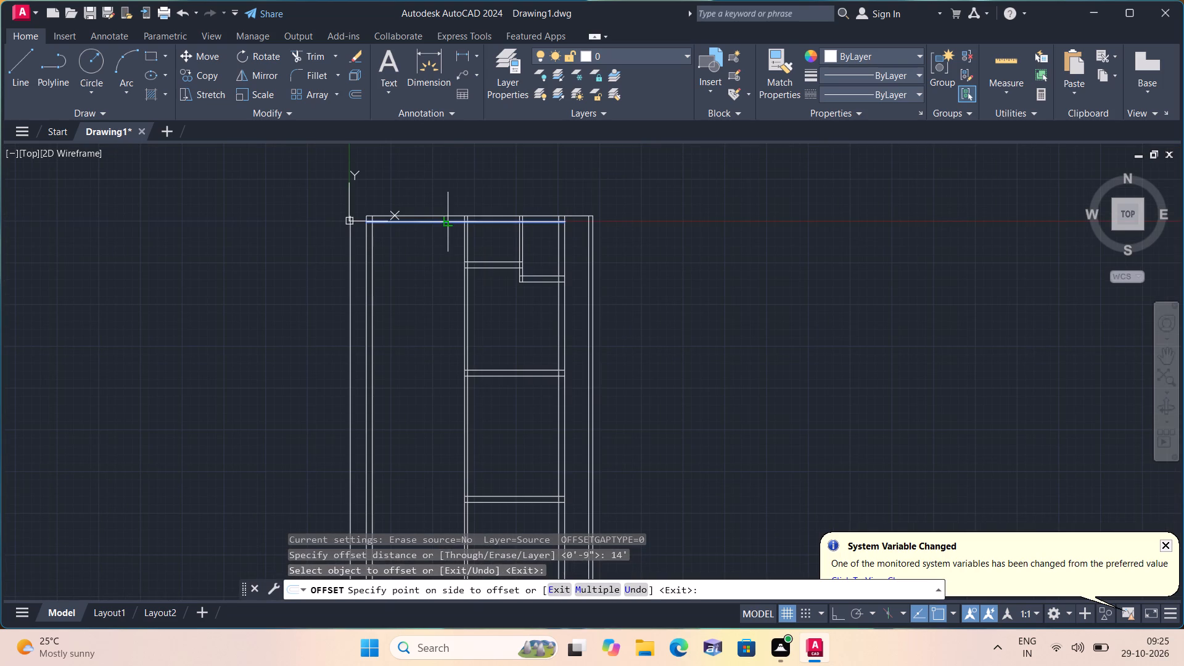
left_click(436, 356)
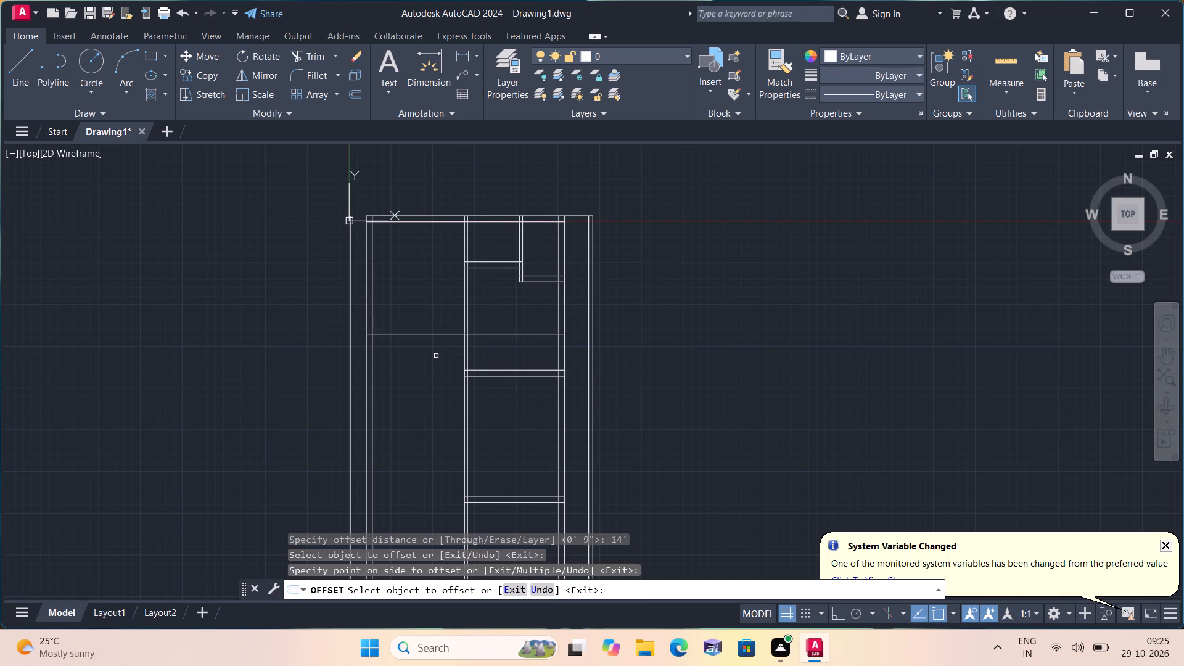
key("space")
Offset the new line 14' below the top wall 9" downward to form a cross wall.
key("space")
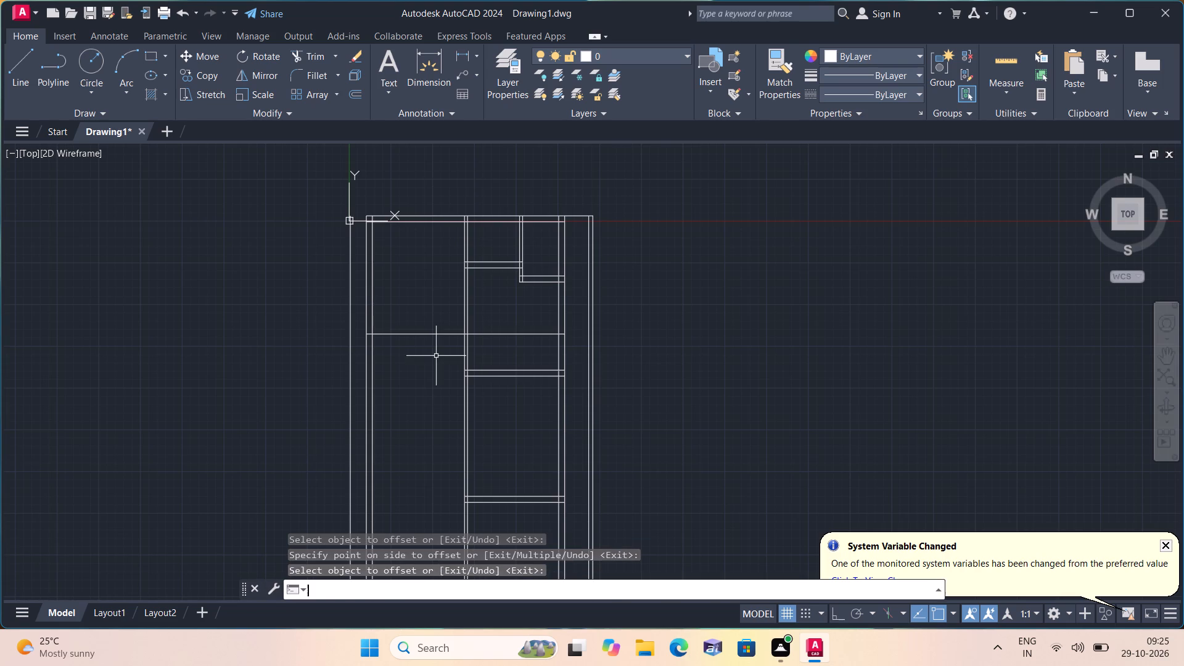
type("9\"")
key("space")
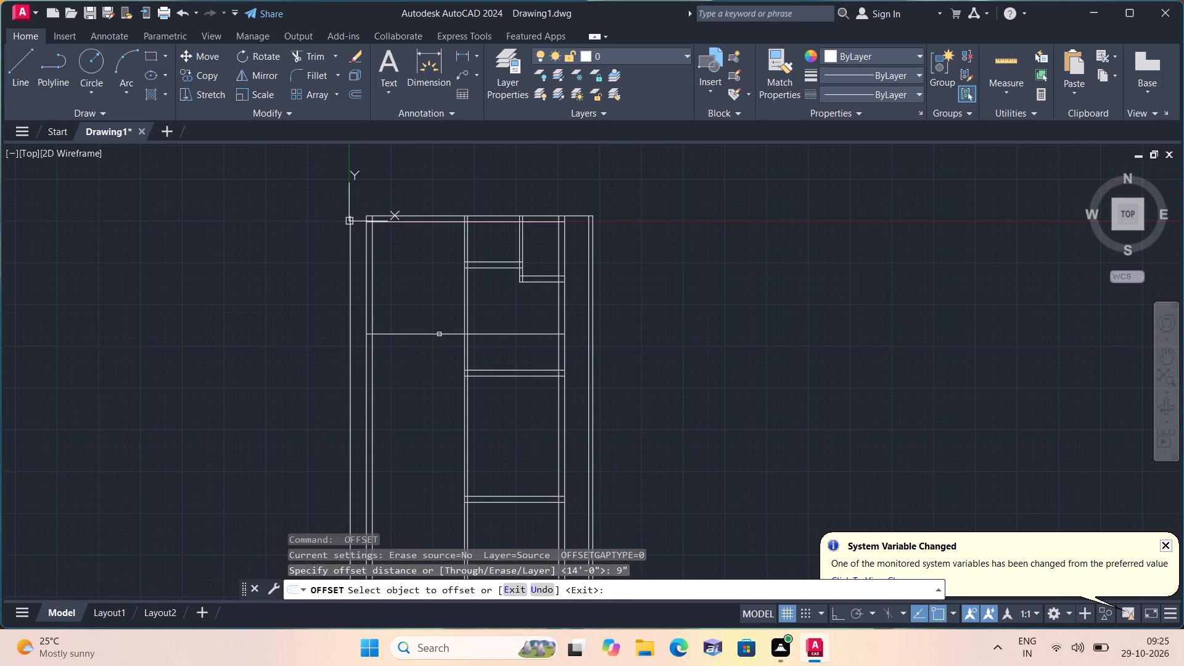
left_click(440, 333)
left_click(430, 392)
key("space")
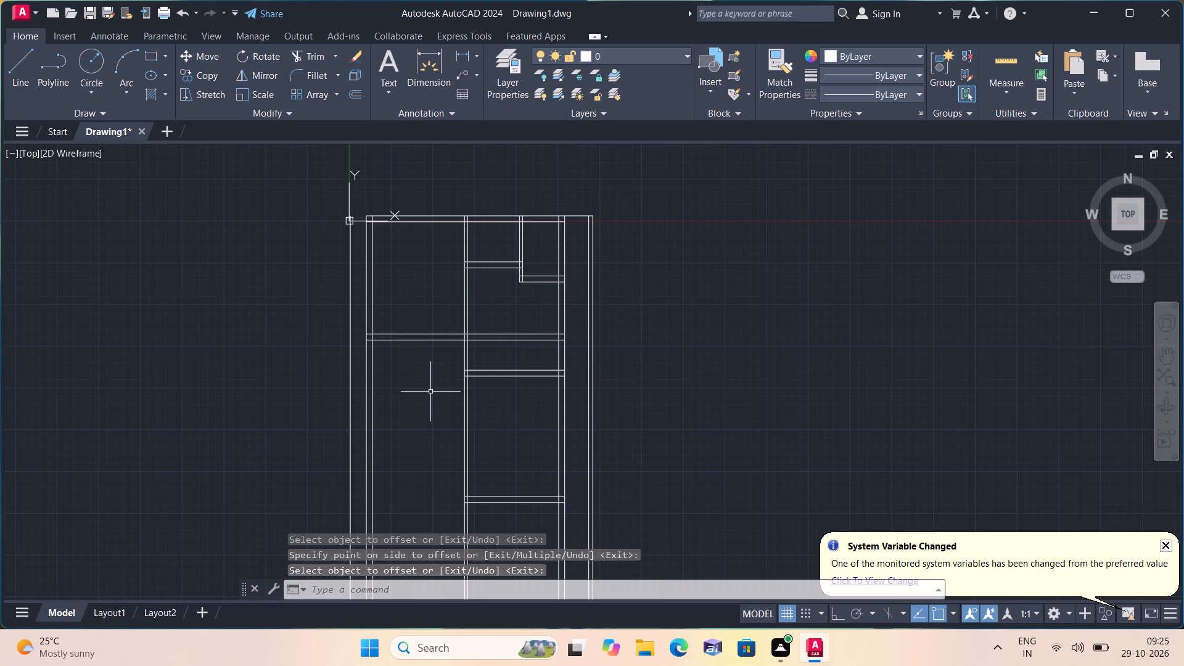
Trim both lines of the new cross wall between the second and fourth vertical walls and inside the fourth wall.
type("trim")
key("space")
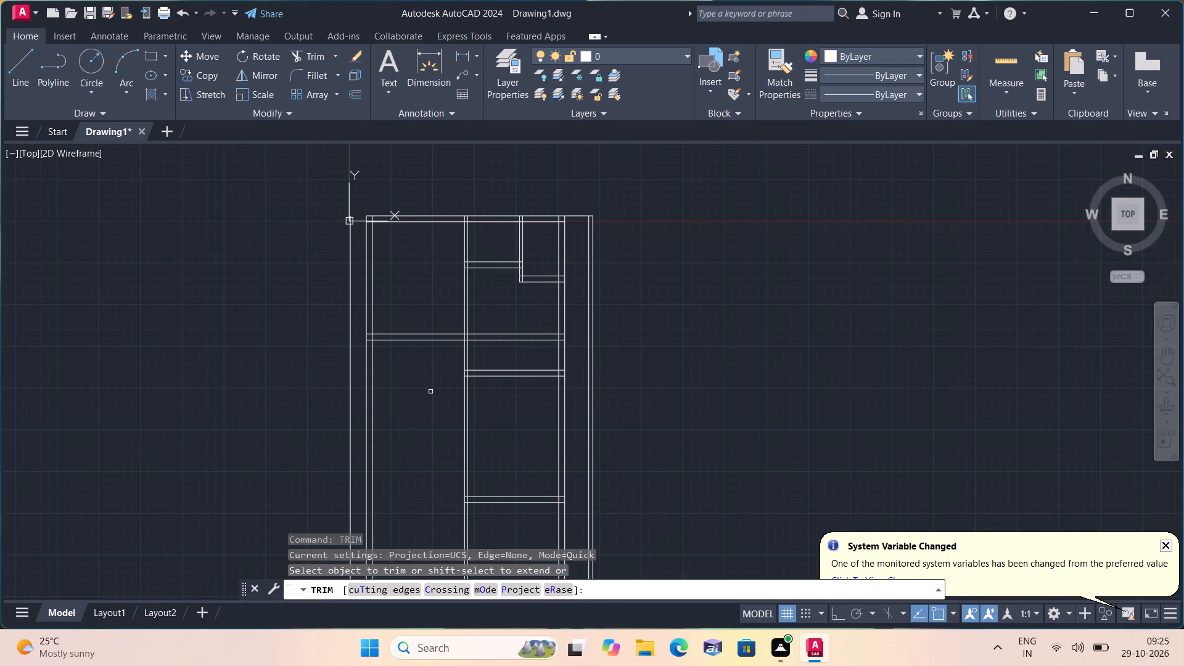
scroll(475, 355, "up", 1)
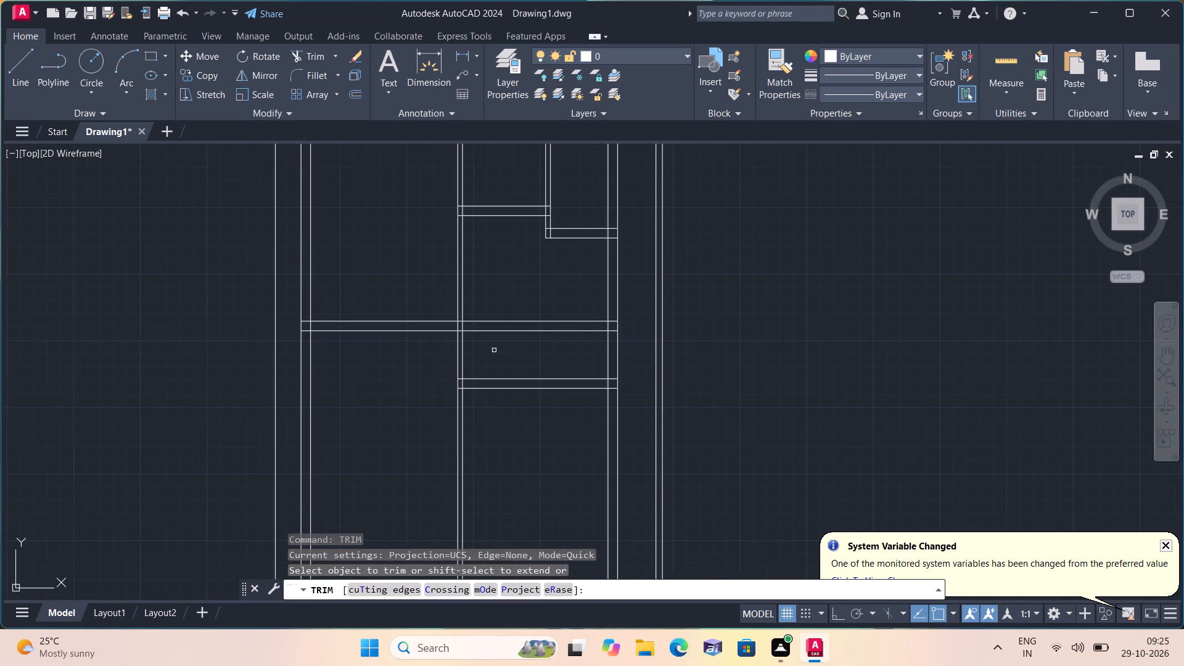
left_click(496, 351)
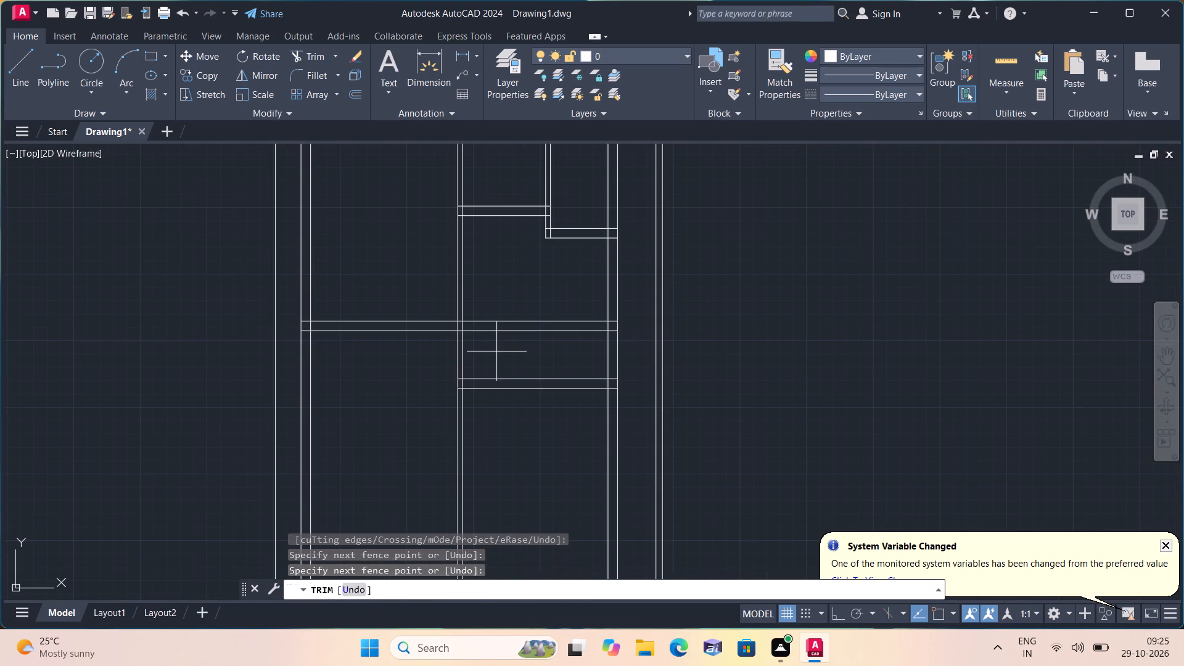
left_click(501, 310)
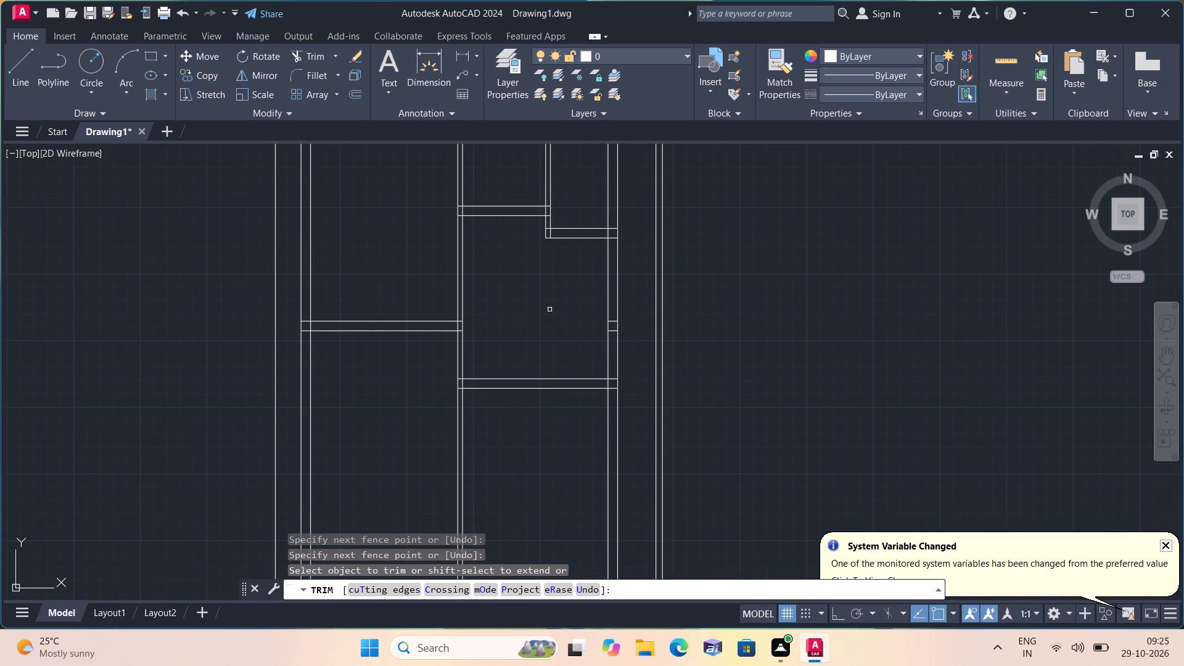
scroll(607, 306, "up", 3)
left_click_drag(626, 350, 628, 358)
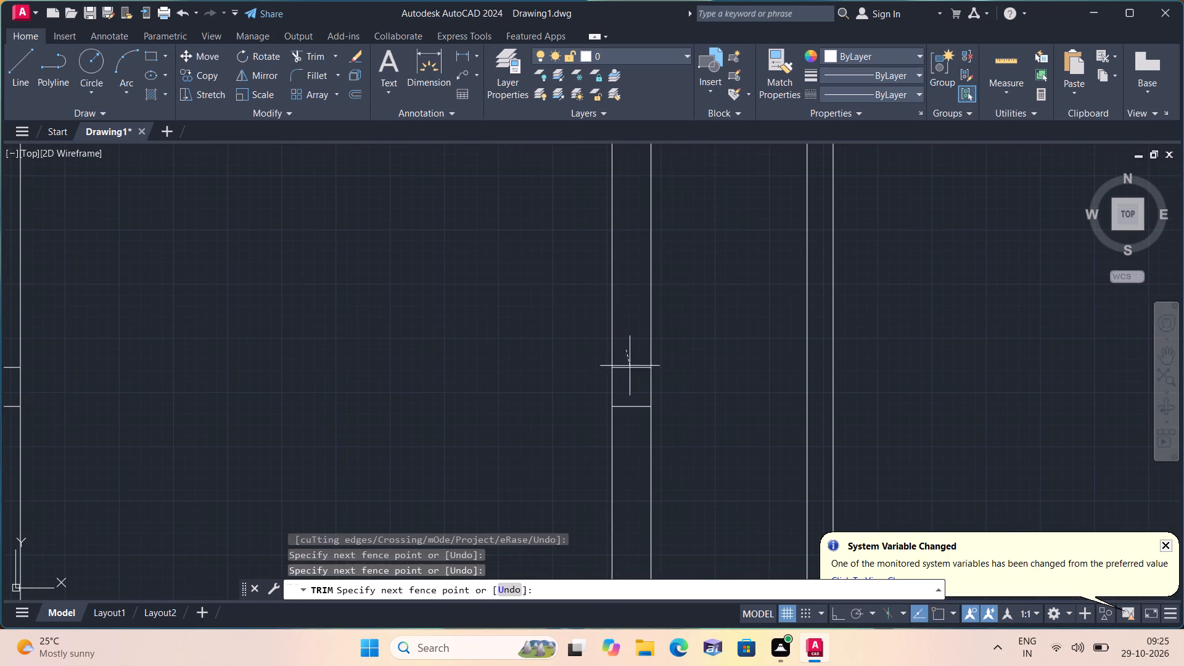
left_click(637, 424)
scroll(630, 413, "down", 3)
middle_click_drag(540, 409, 561, 292)
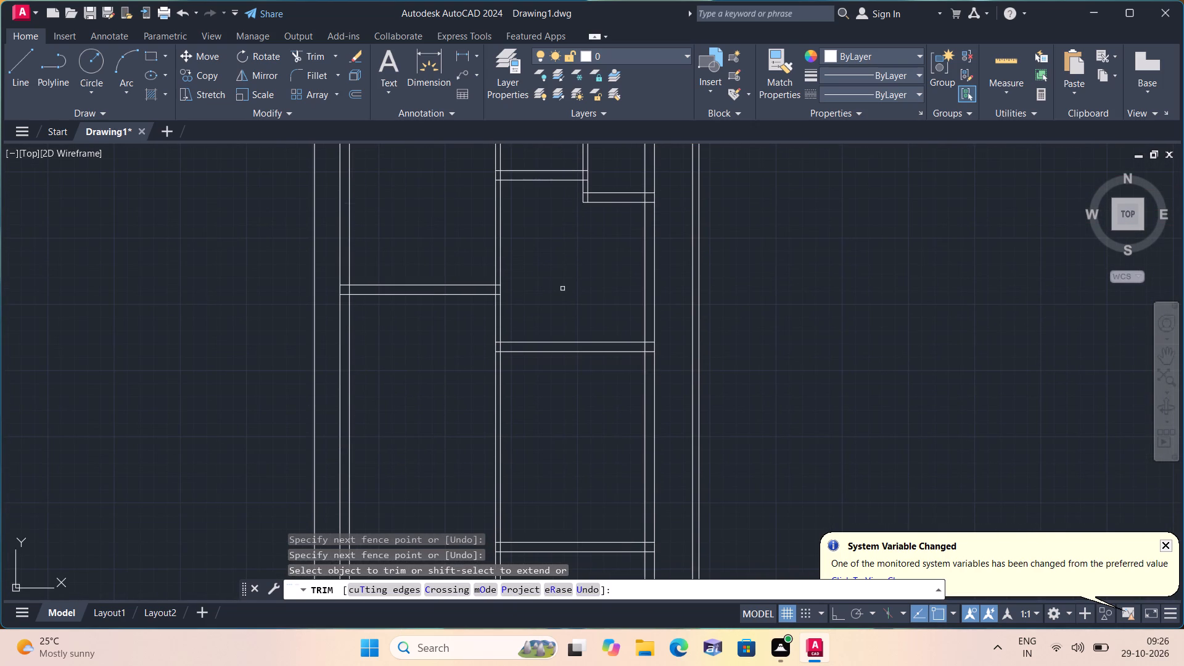
key("space")
Offset the lower line of the cross wall between the first and second vertical walls 12'3" downward.
type("o")
type("ff")
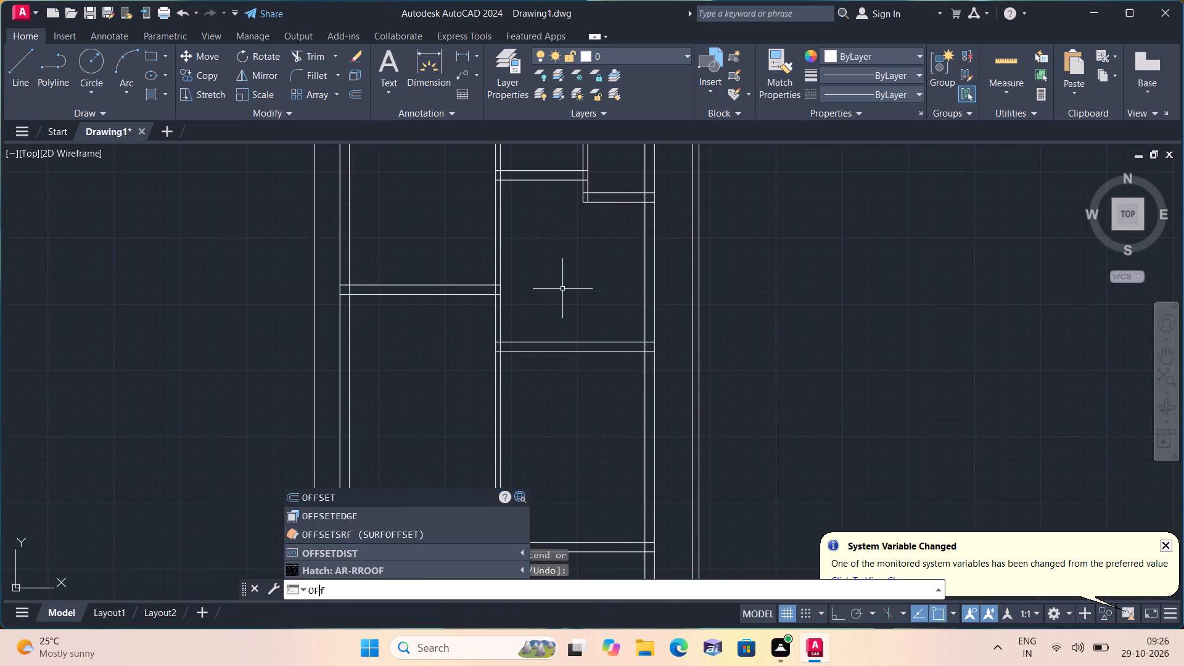
key("space")
type("12'3\"")
key("space")
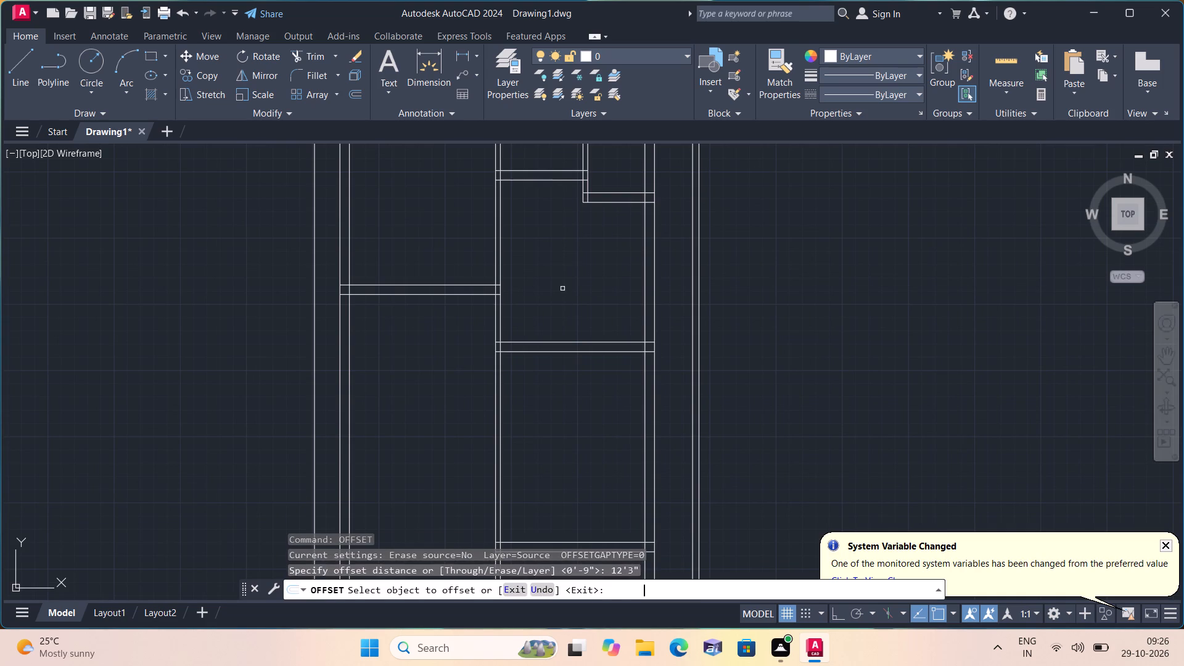
left_click(466, 297)
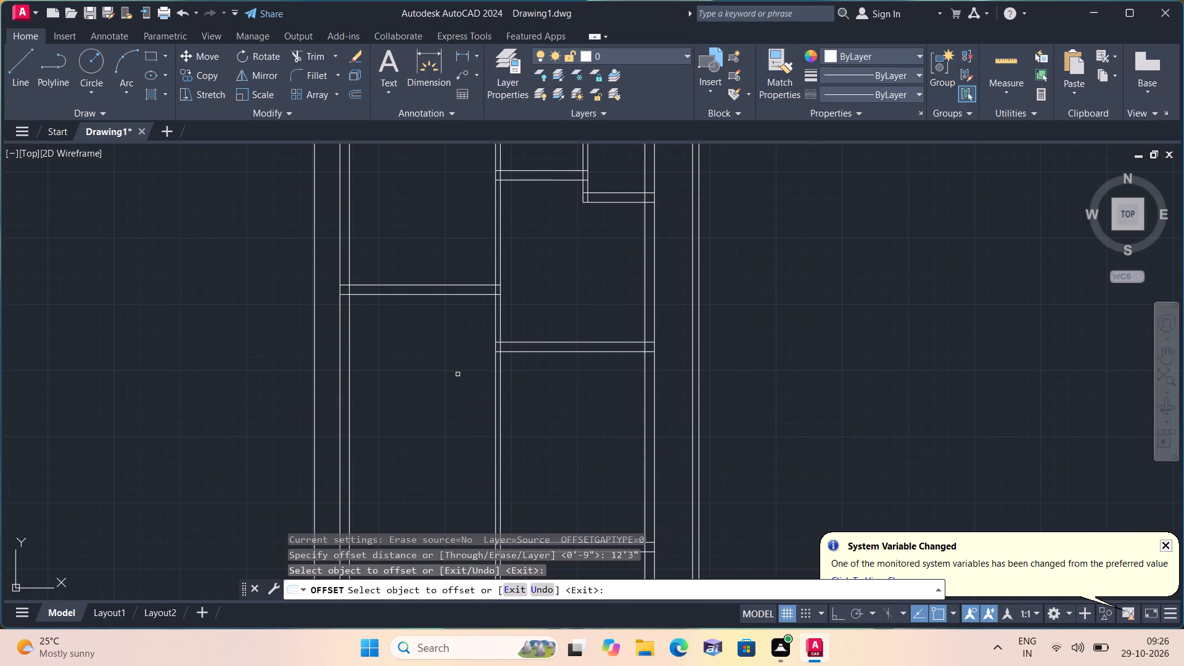
left_click(462, 293)
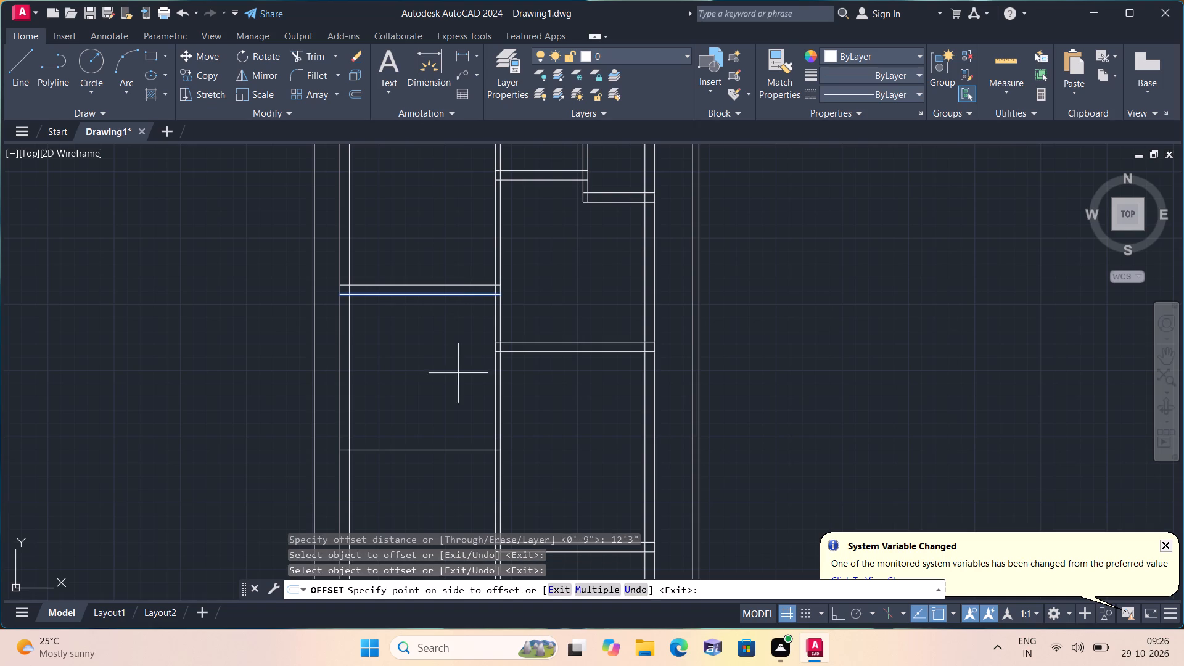
left_click(458, 393)
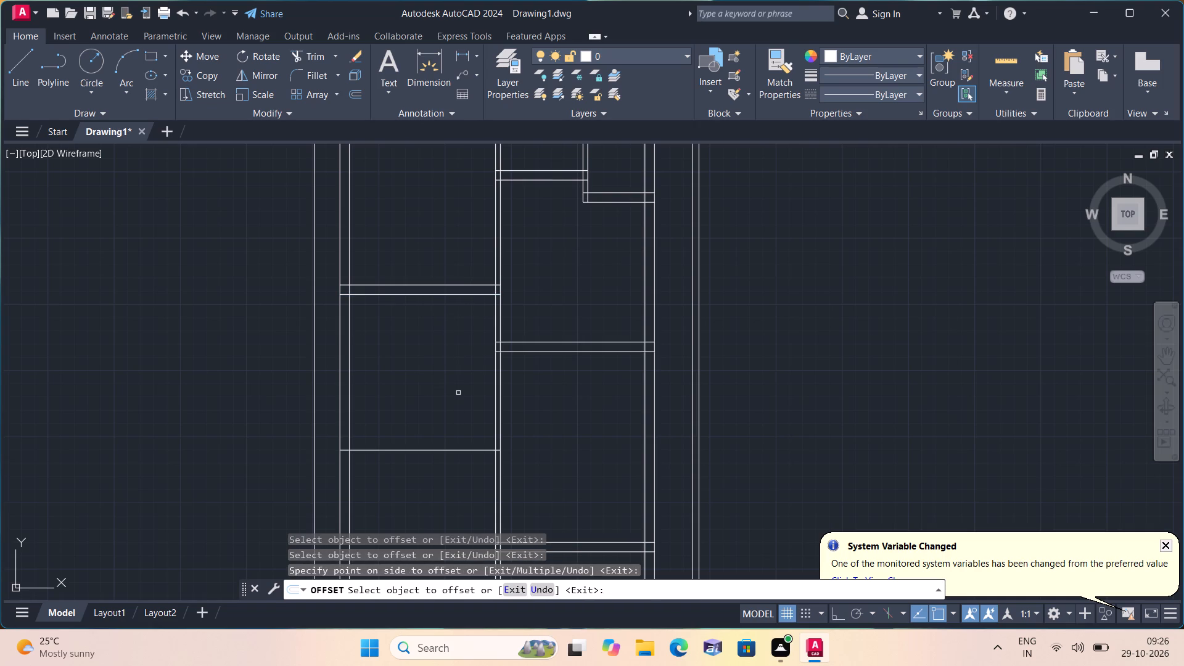
key("space")
Offset the new line between the first and second vertical walls 9" downward to form the cross wall's thickness.
key("space")
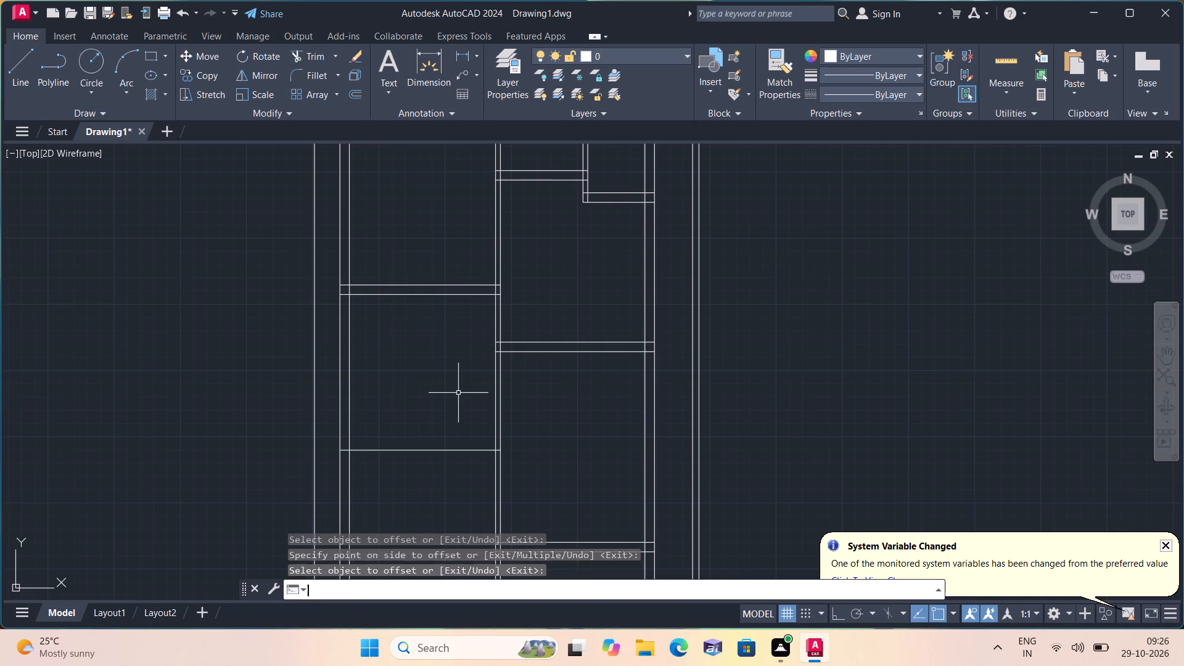
type("9\"")
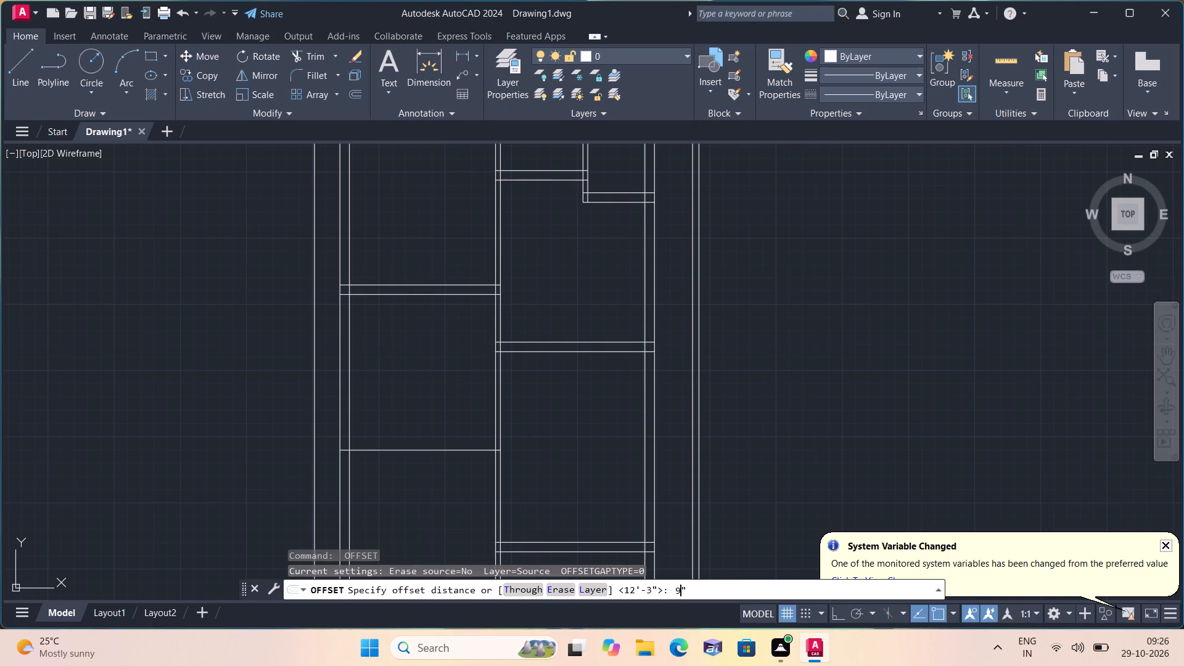
key("space")
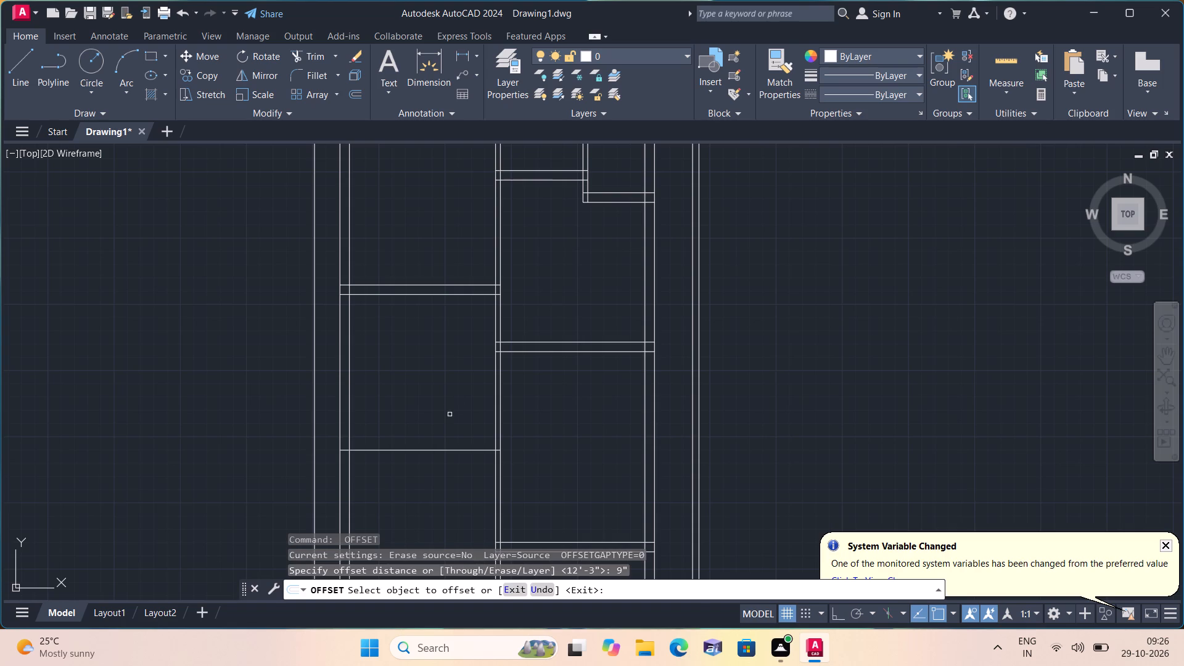
left_click(450, 450)
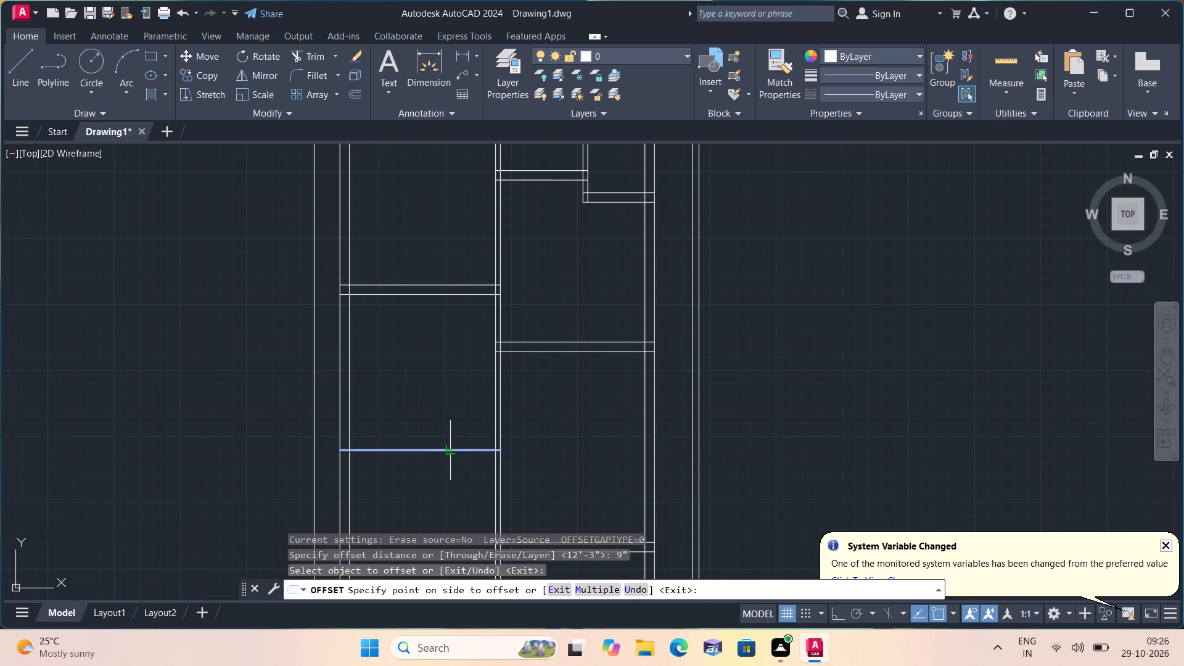
left_click(436, 488)
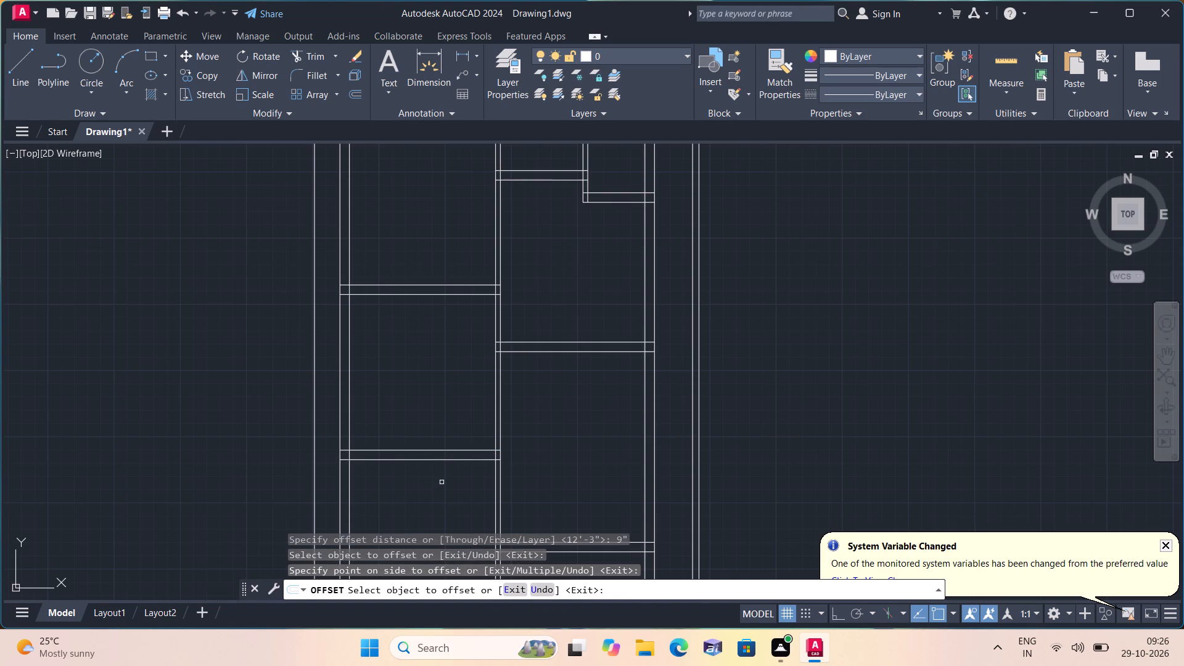
Offset the lower line of the lowest cross wall between the first and second vertical walls 10'9" downward.
middle_click_drag(443, 483, 459, 419)
middle_click_drag(460, 382, 463, 366)
middle_click_drag(448, 419, 448, 418)
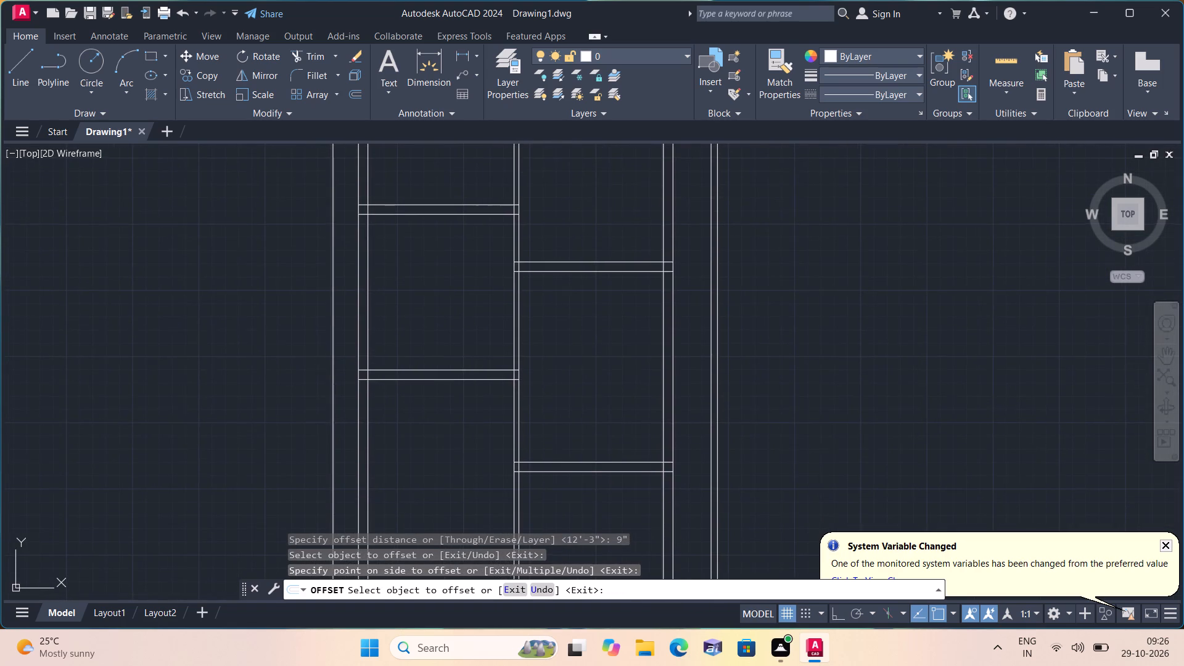
middle_click_drag(448, 418, 446, 359)
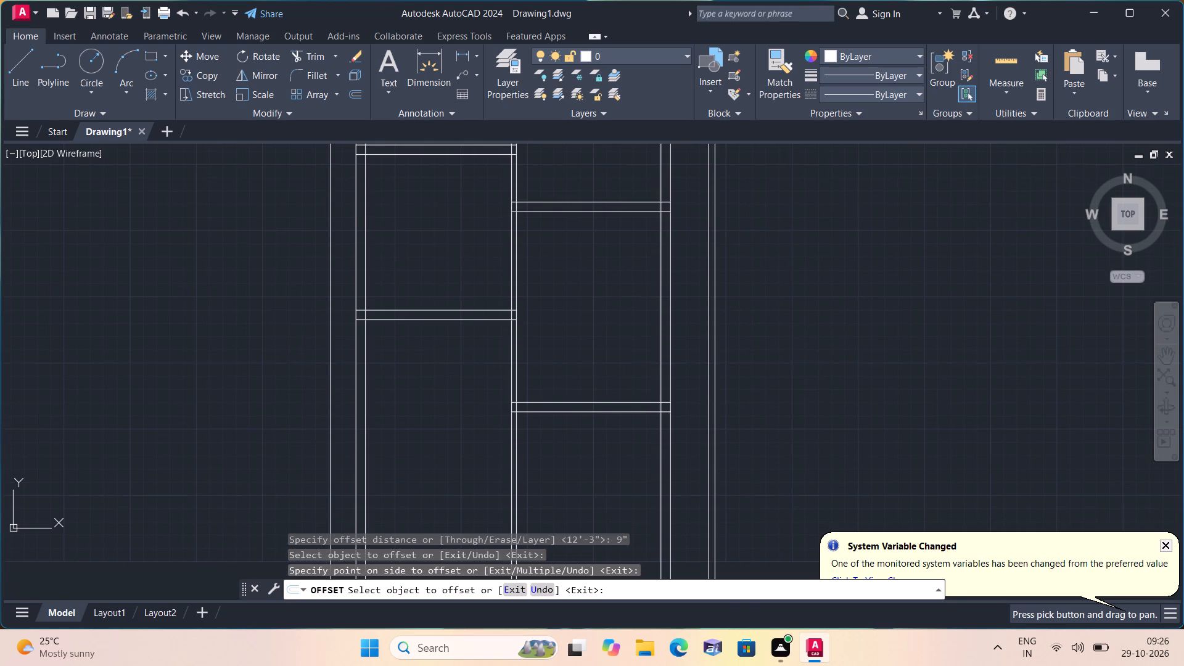
scroll(446, 359, "down", 1)
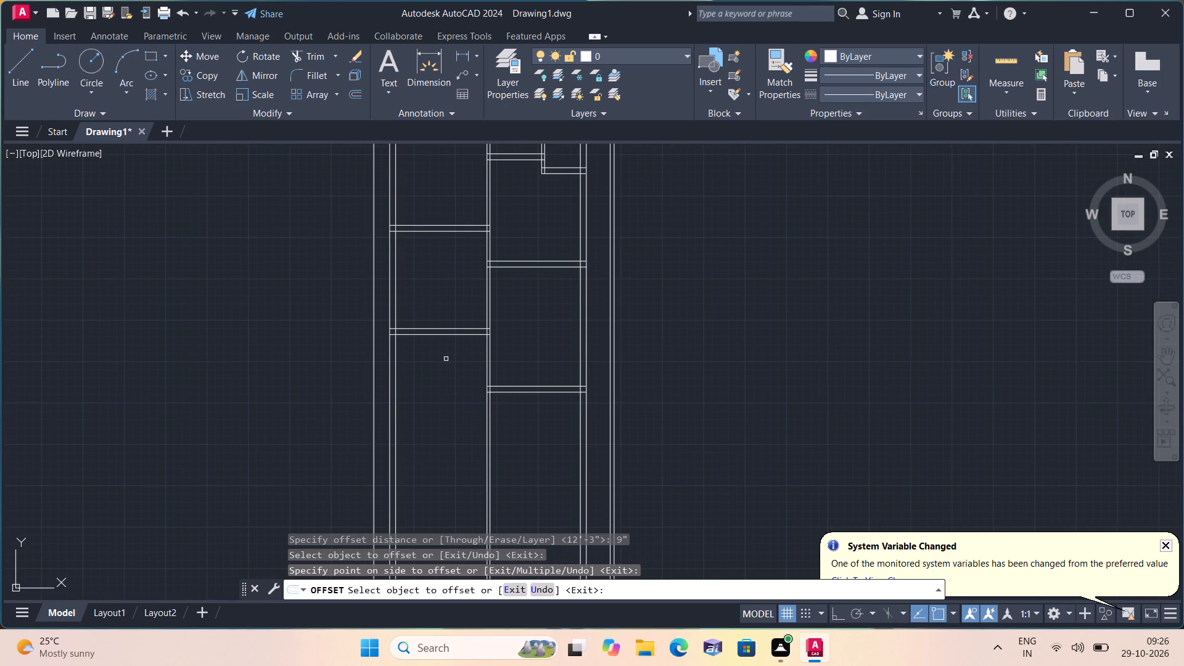
key("space")
key("space")
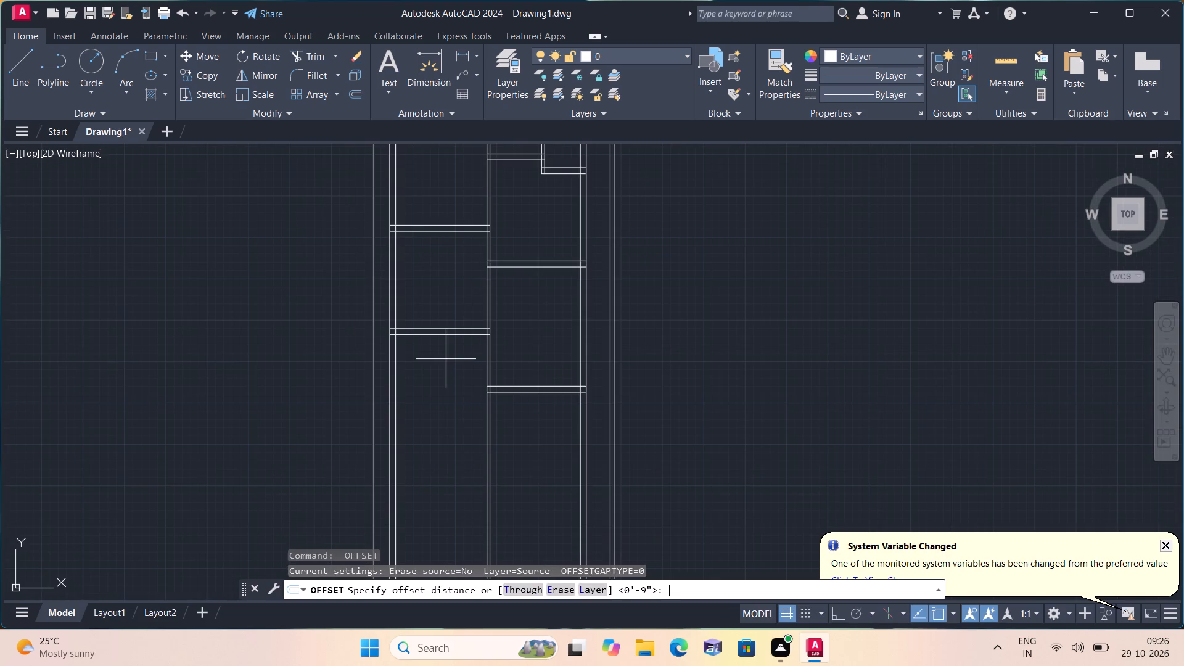
type("10'9")
type("\"")
key("space")
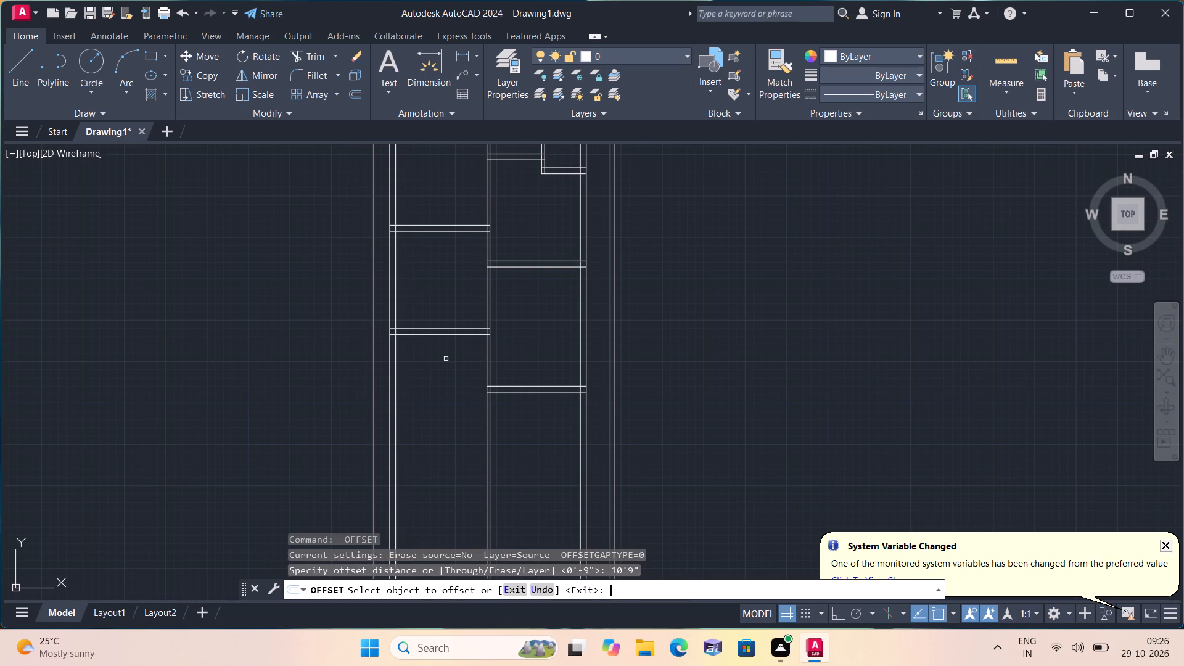
left_click(439, 336)
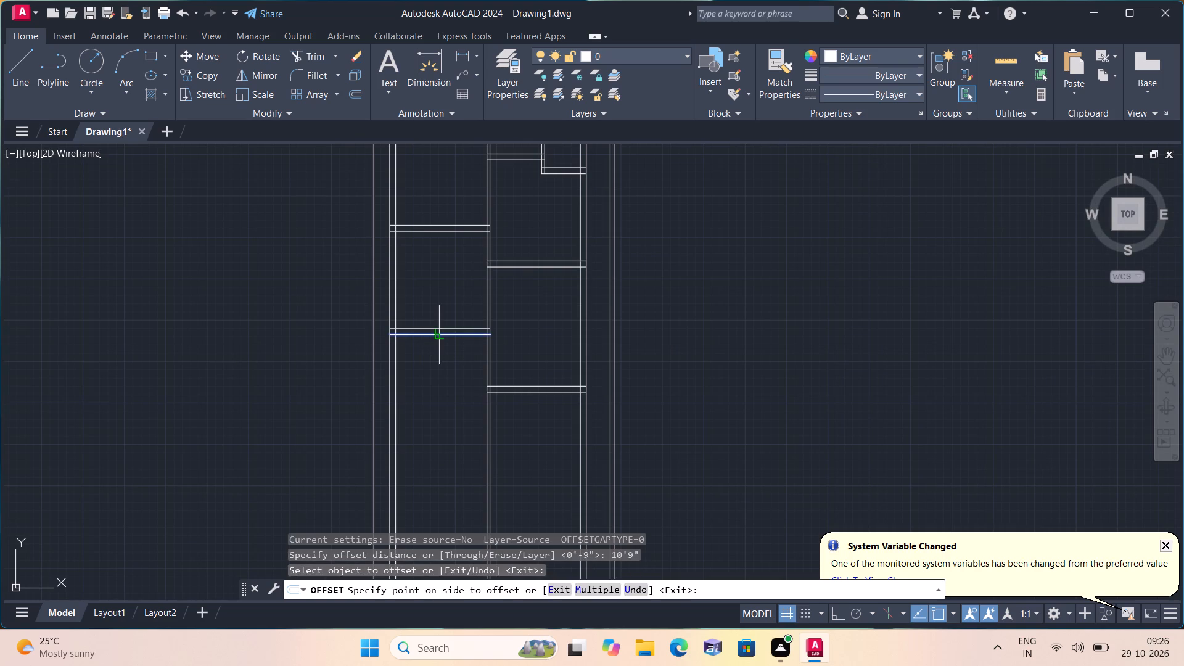
left_click(437, 437)
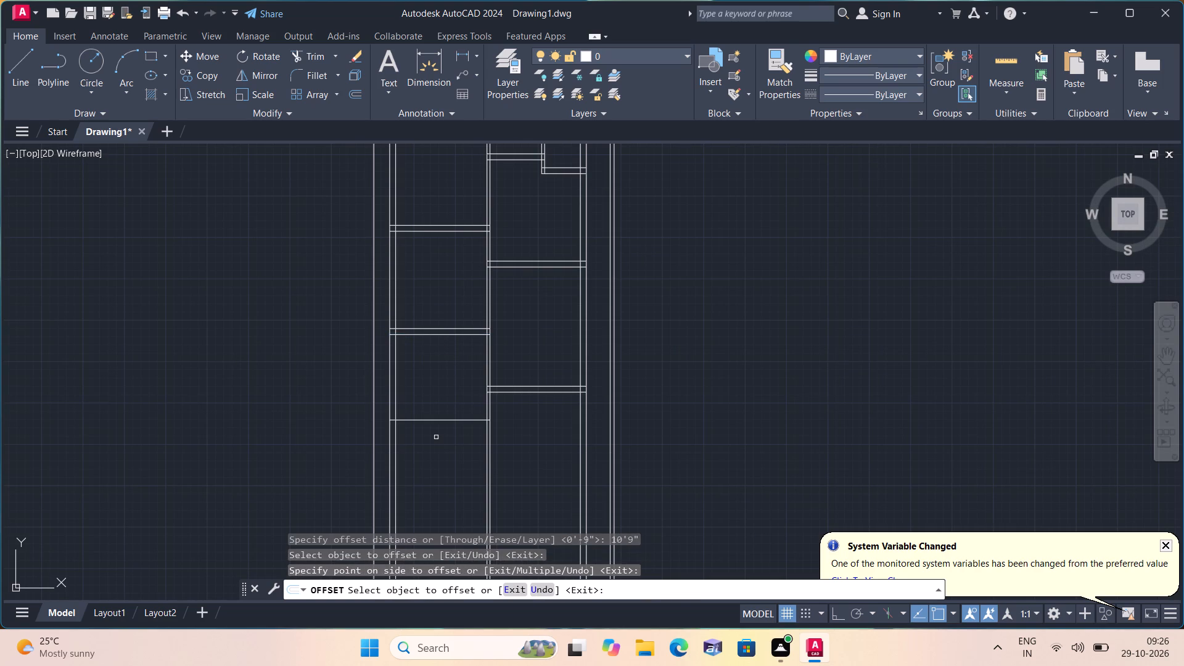
key("space")
Offset the new line 10'9" below that cross wall 9" downward to form another cross wall's thickness.
key("space")
type("9\"")
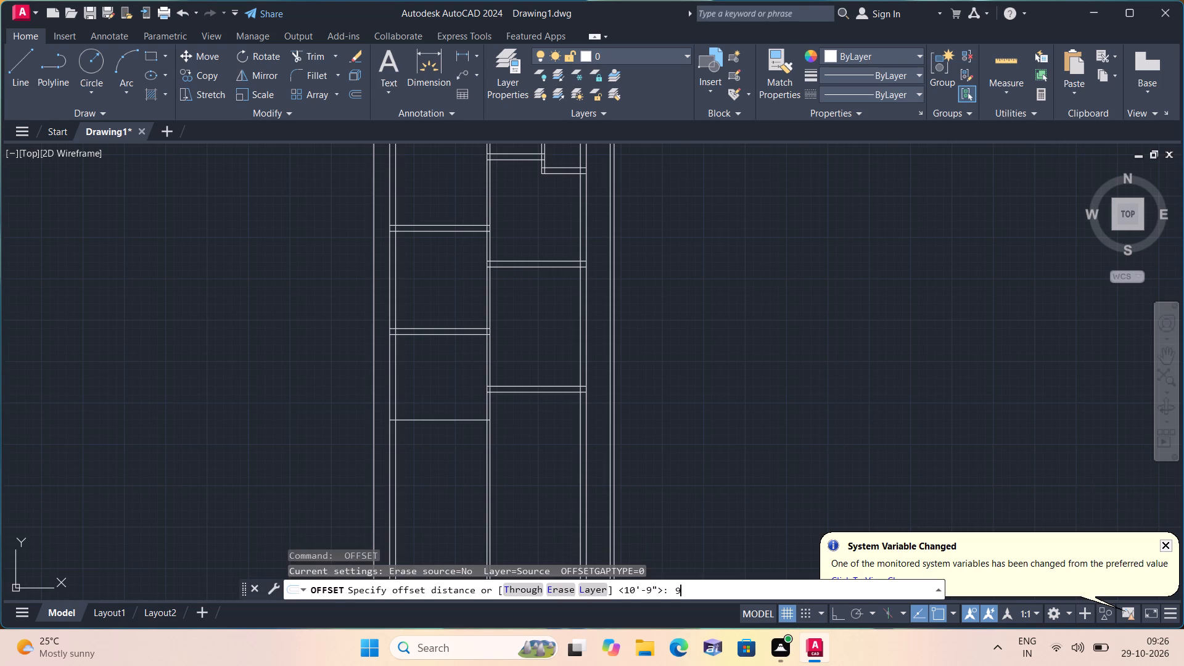
key("space")
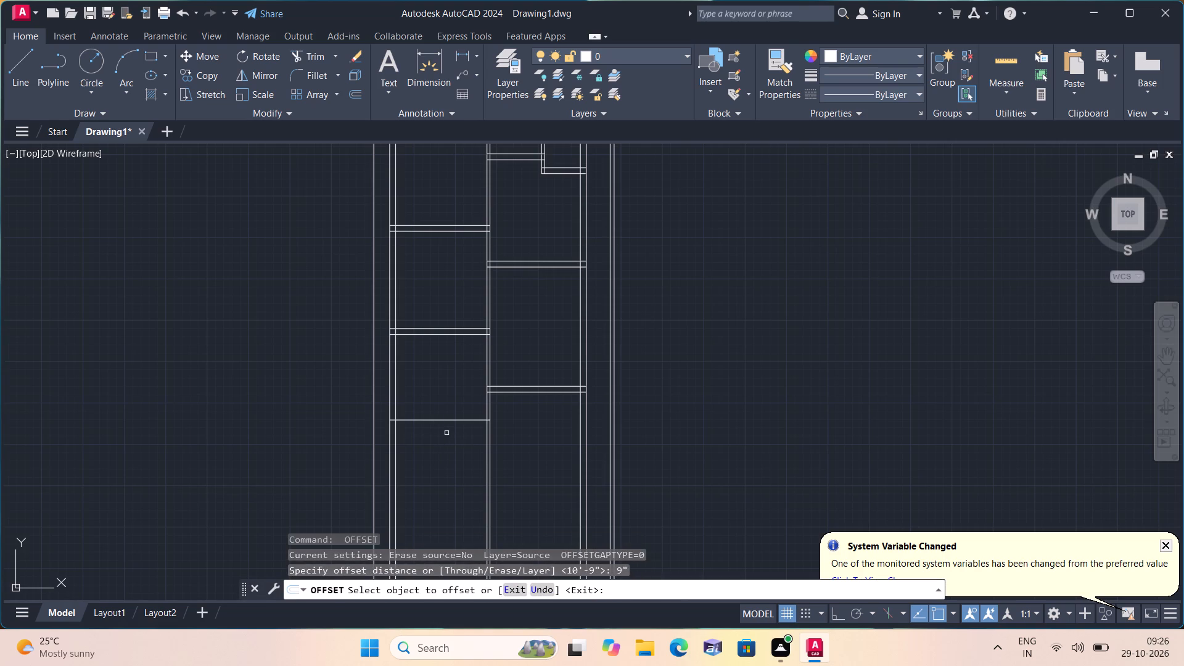
left_click(460, 421)
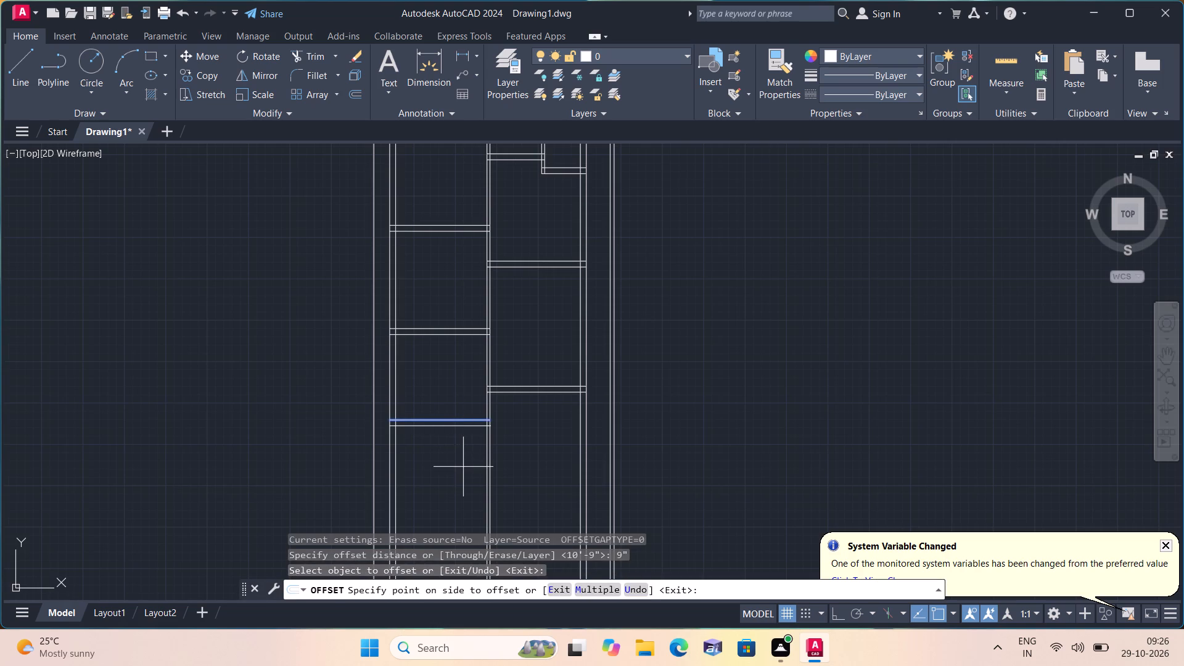
left_click(463, 467)
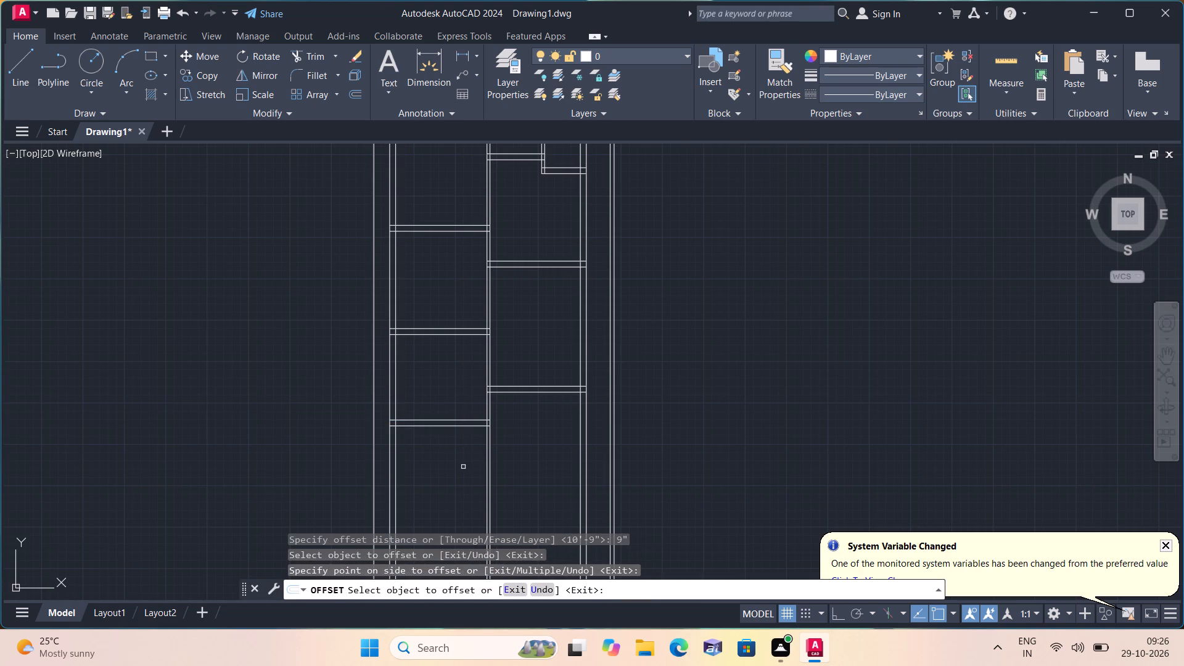
key("space")
Offset the lower line of the newest cross wall between the first and second vertical walls 6'6" downward.
key("space")
type("6'6\"")
key("space")
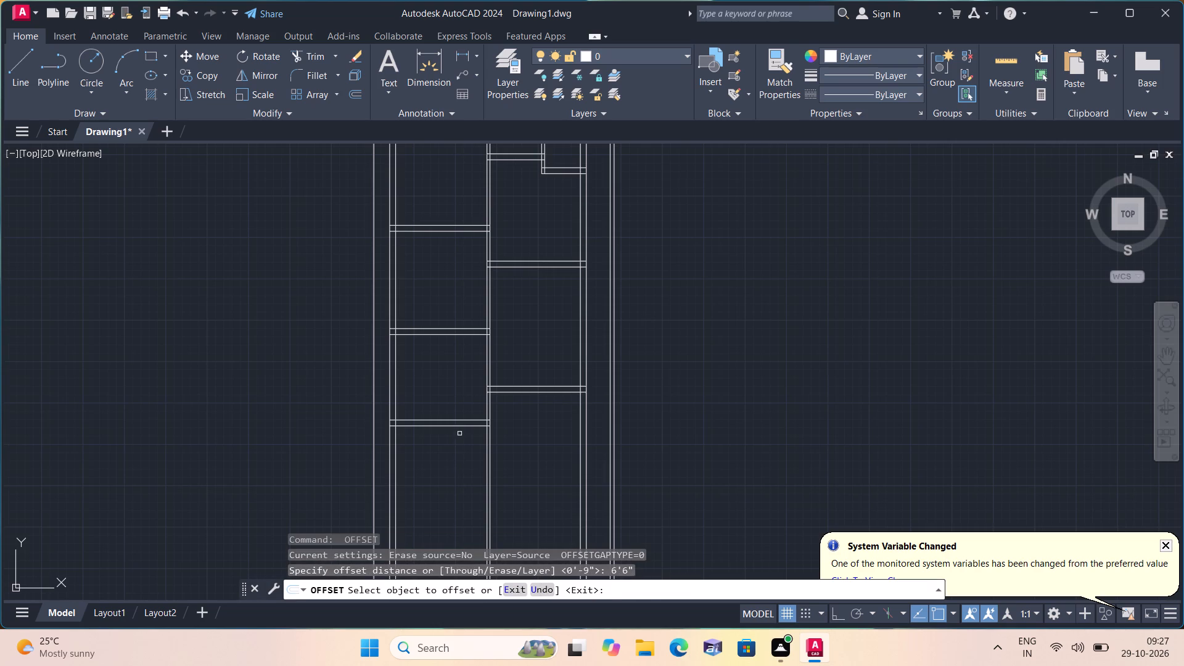
left_click(462, 426)
left_click(449, 493)
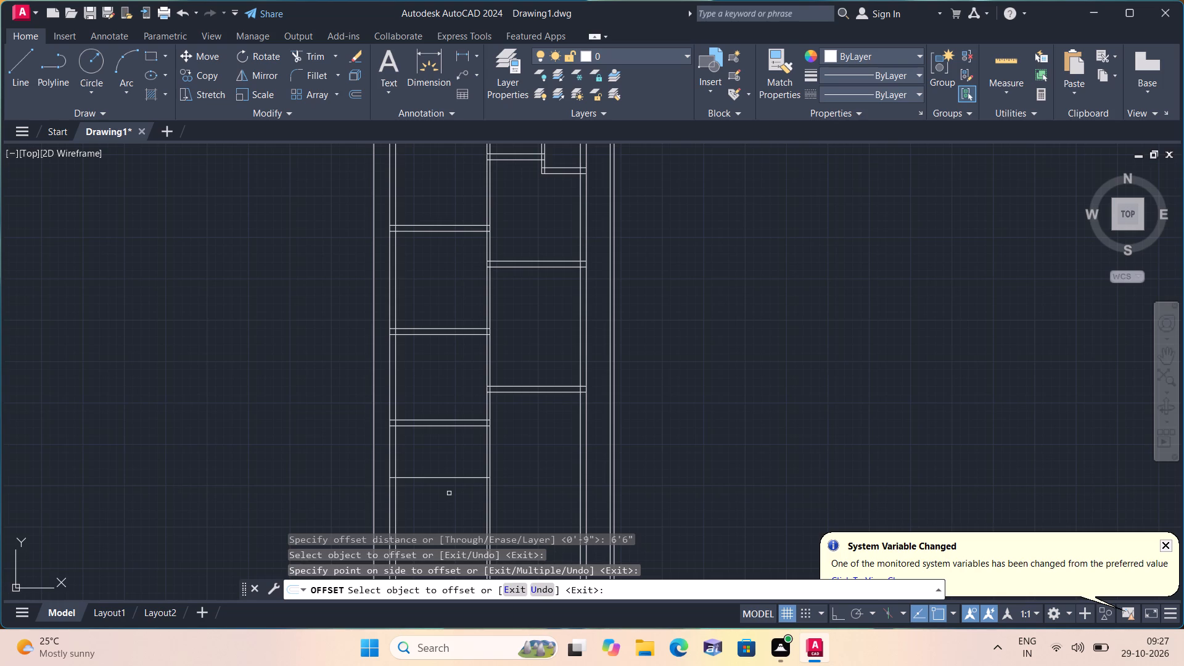
key("space")
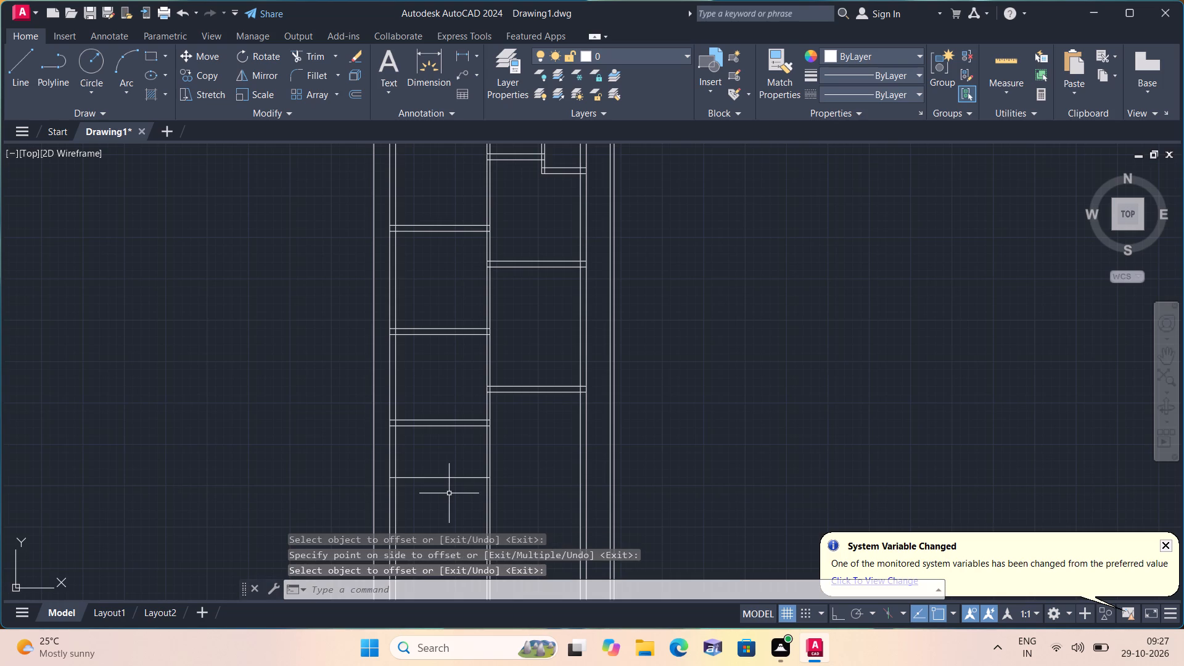
Offset the single line 6'6" below the lowest cross wall 8'3" further downward.
key("space")
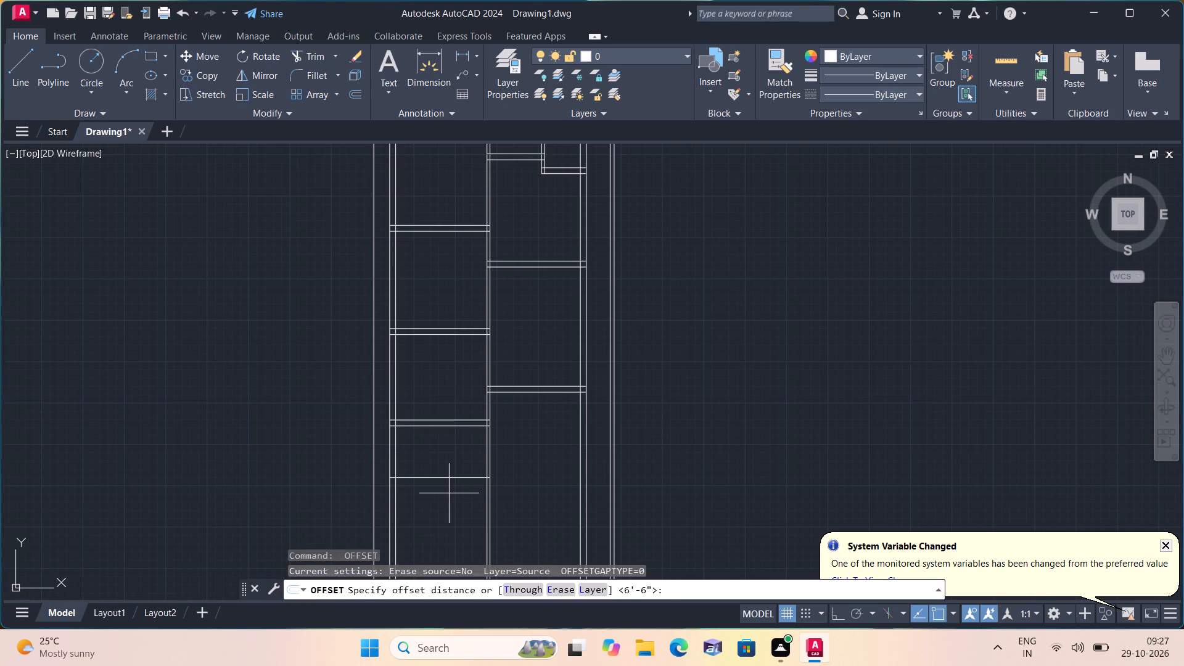
key("8")
type("'3\"")
key("space")
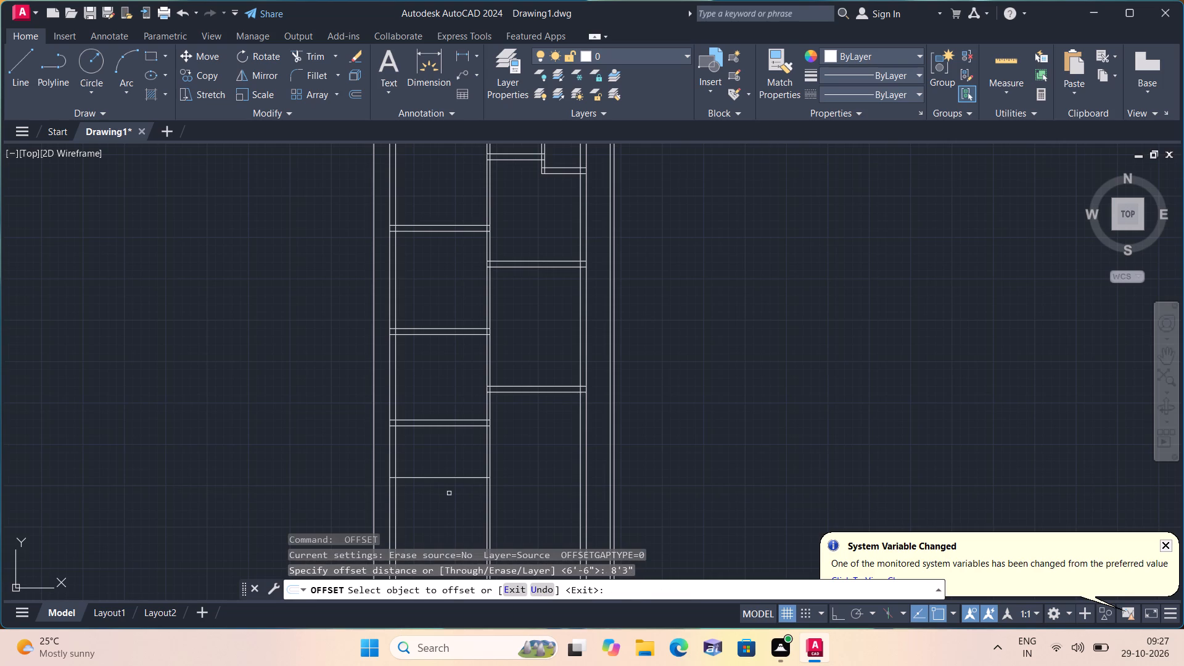
left_click(438, 479)
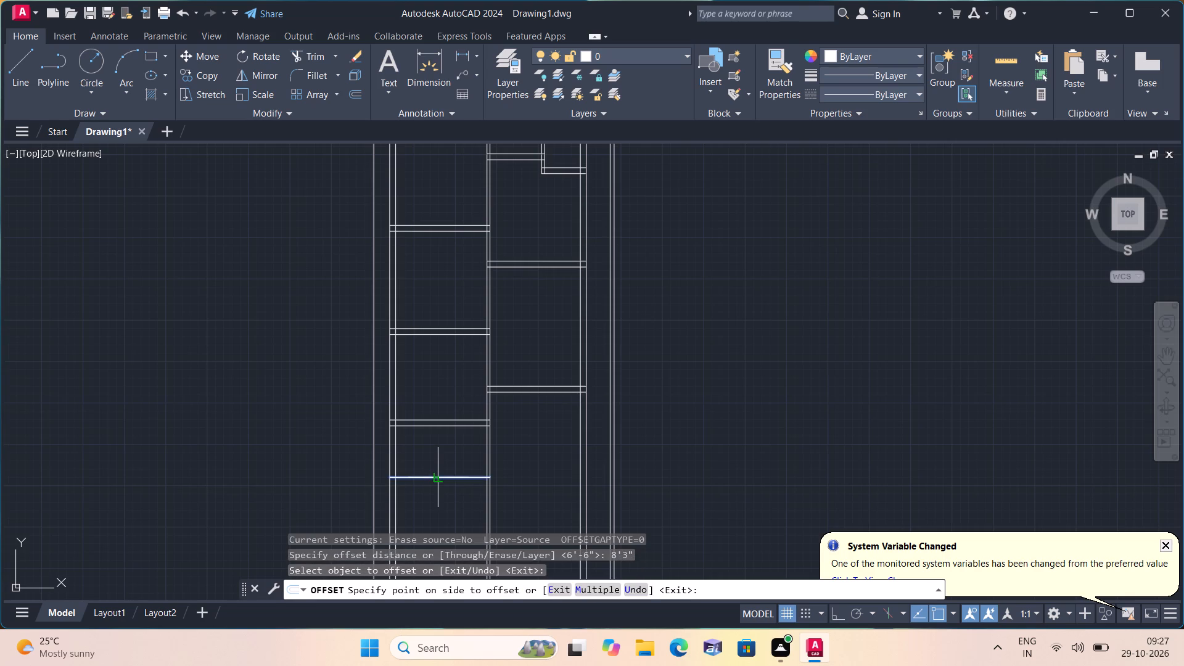
left_click(434, 510)
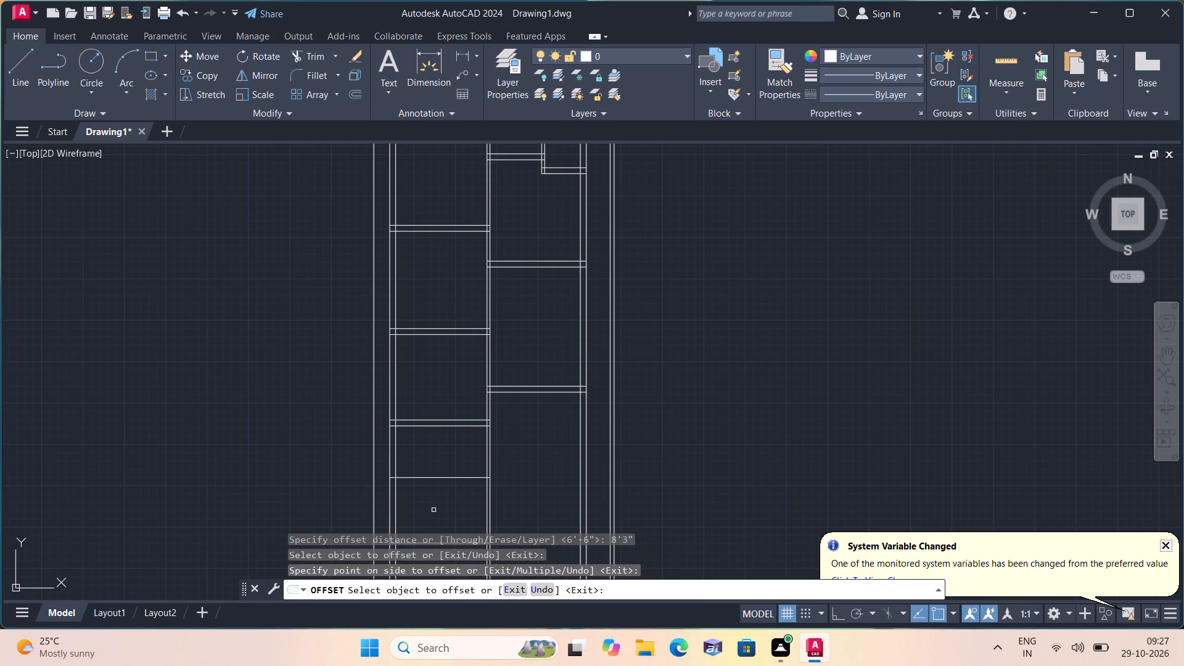
key("space")
Extend the lowest horizontal line both ways to the outermost left and right boundary lines of the plan.
type("exte")
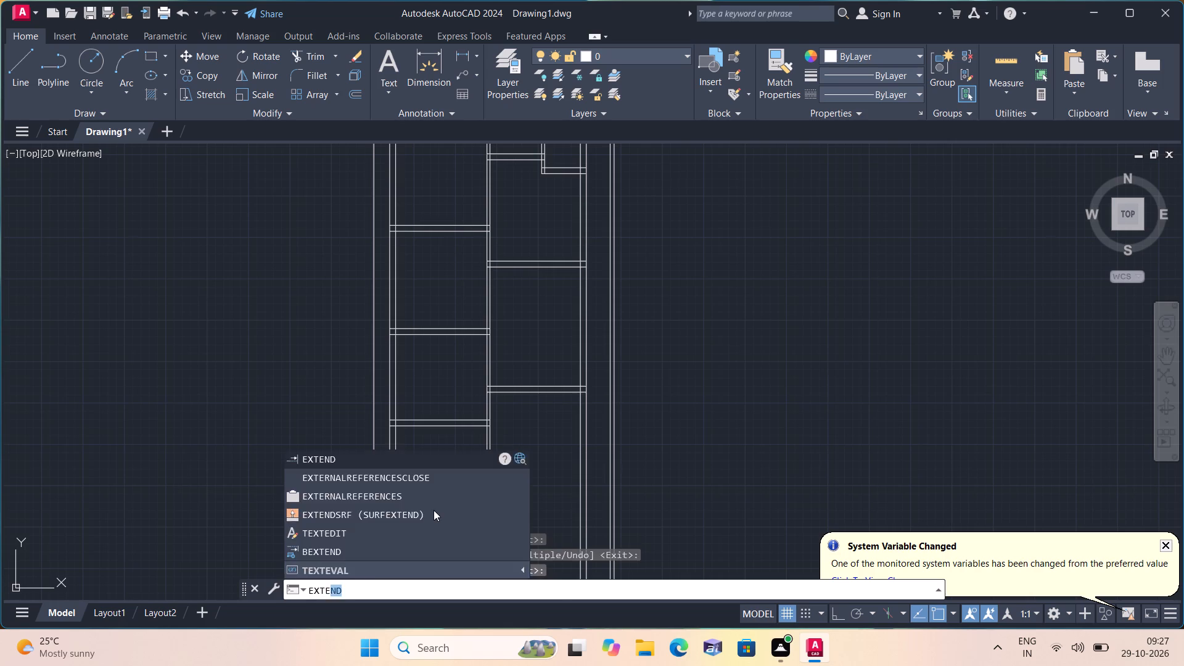
key("space")
middle_click_drag(430, 509, 440, 416)
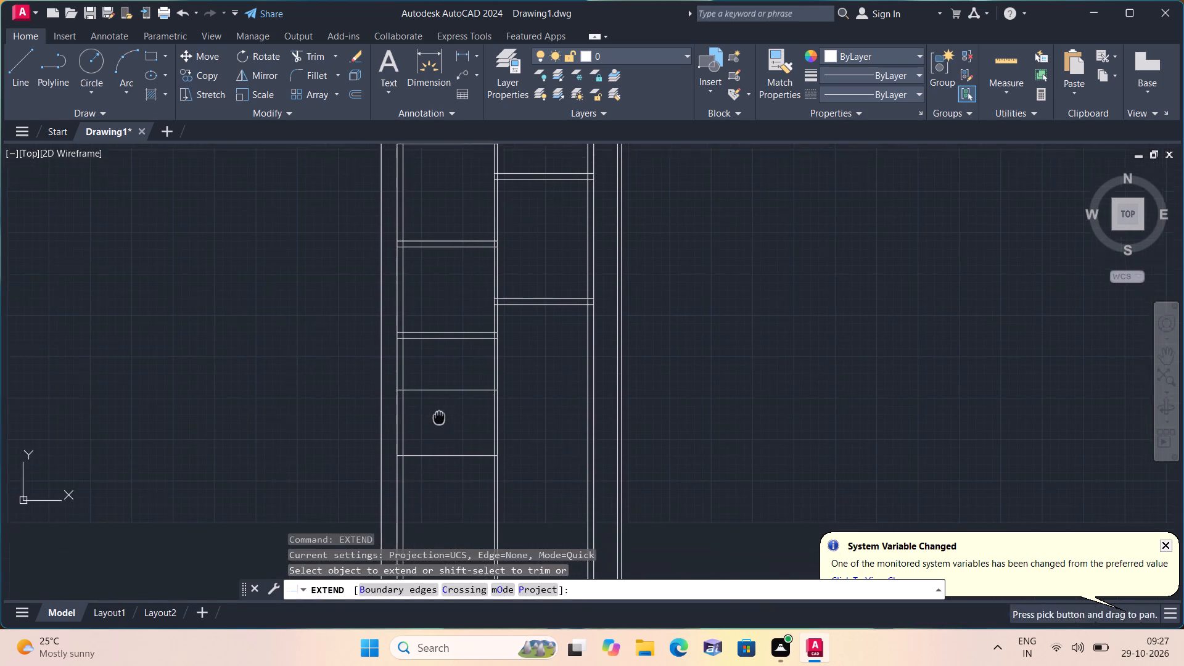
left_click_drag(426, 491, 433, 474)
left_click(495, 421)
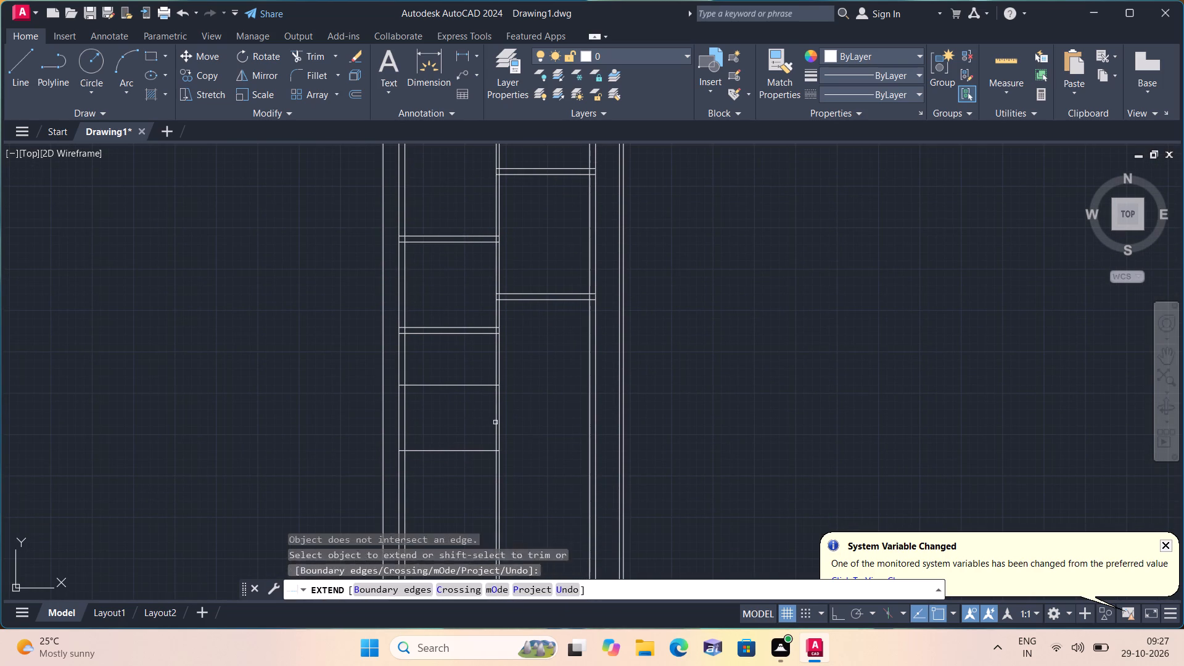
left_click_drag(480, 427, 471, 480)
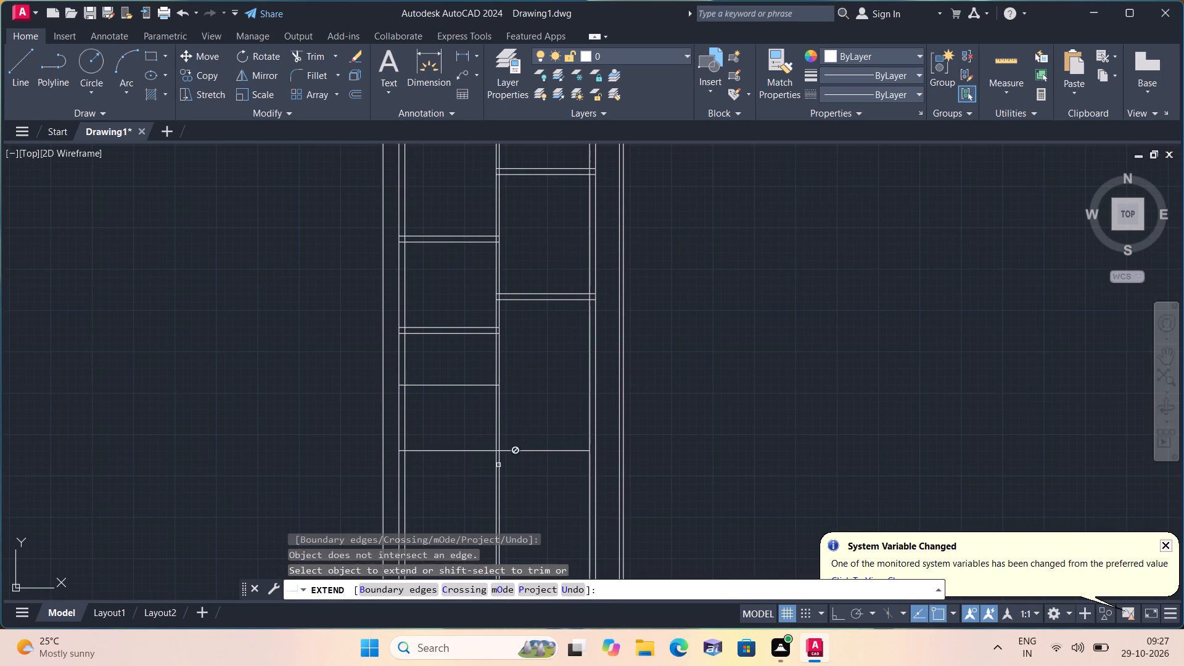
left_click_drag(545, 435, 551, 507)
left_click_drag(551, 507, 556, 427)
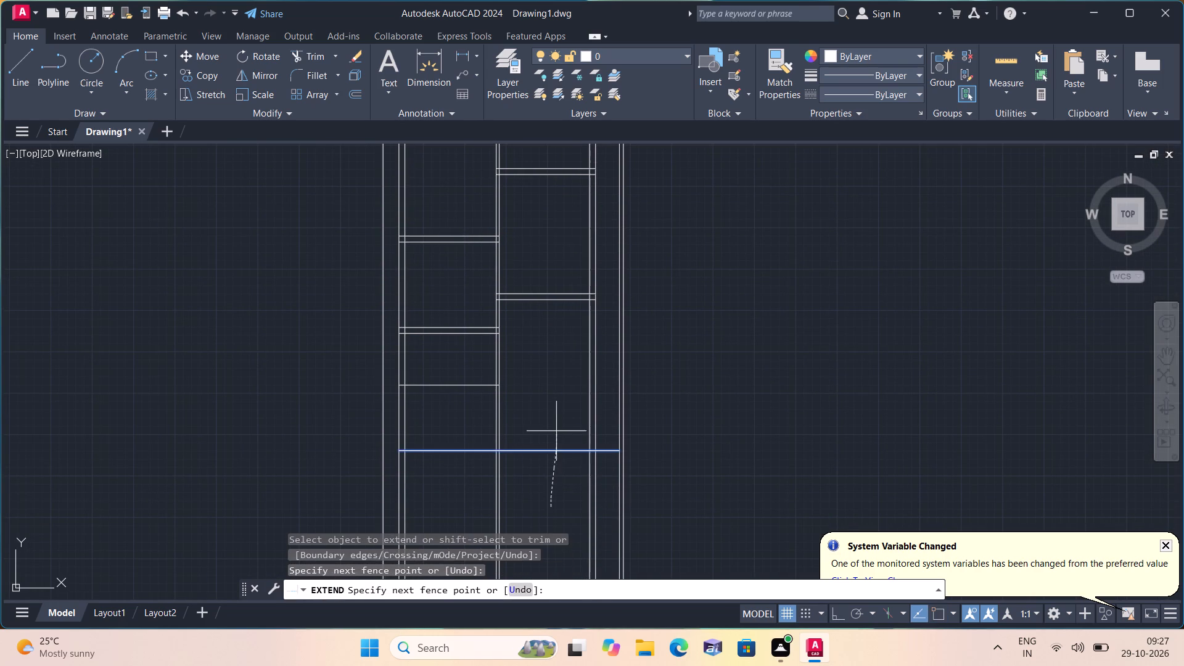
left_click_drag(556, 427, 556, 426)
left_click_drag(546, 491, 549, 461)
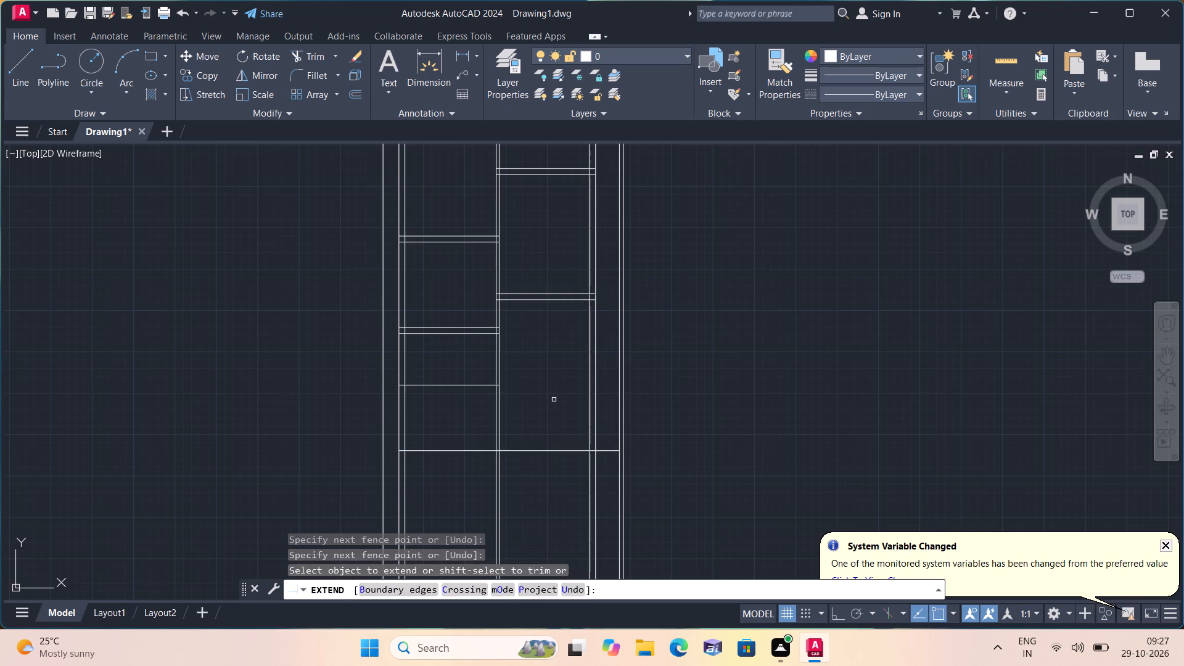
left_click_drag(554, 400, 555, 483)
left_click_drag(429, 490, 446, 434)
Offset the outer line of the floor plan's top wall 2' upward.
scroll(446, 434, "down", 1)
middle_click_drag(446, 434, 458, 559)
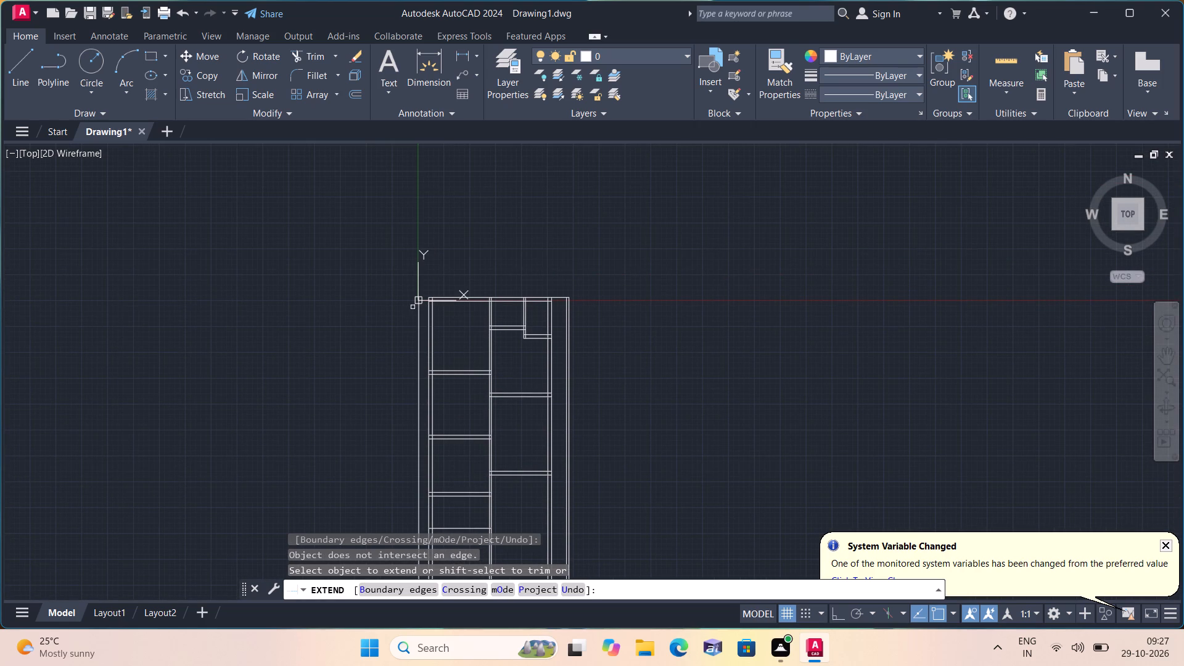
scroll(411, 303, "up", 3)
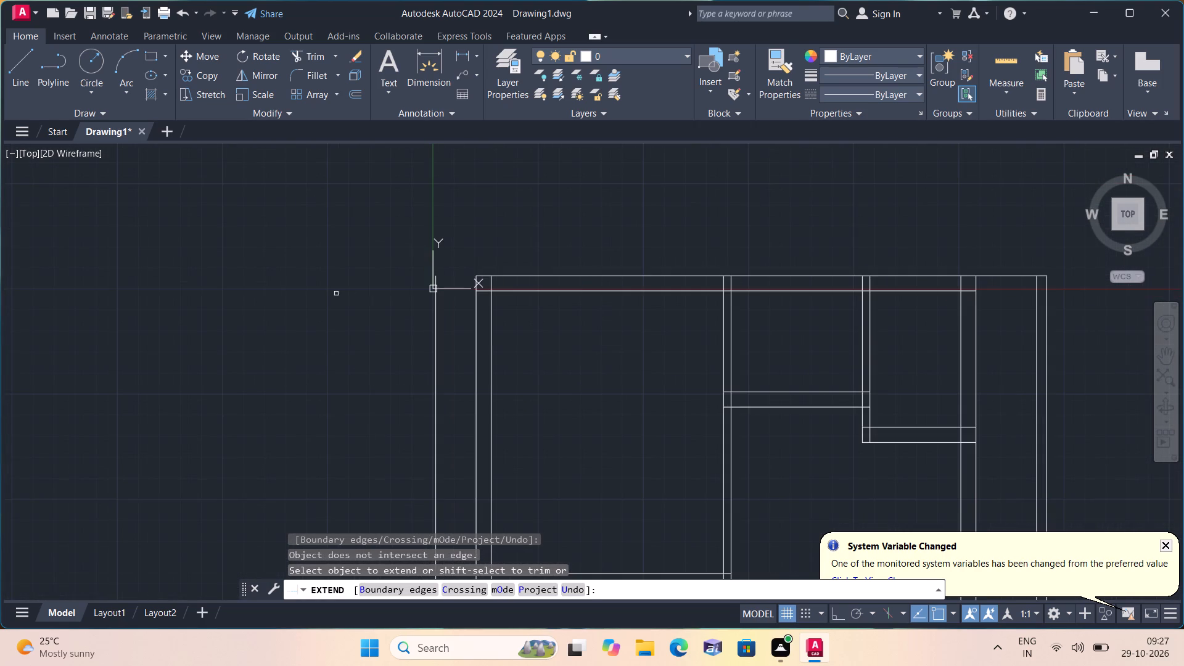
middle_click_drag(331, 294, 280, 349)
key("space")
type("off 2'")
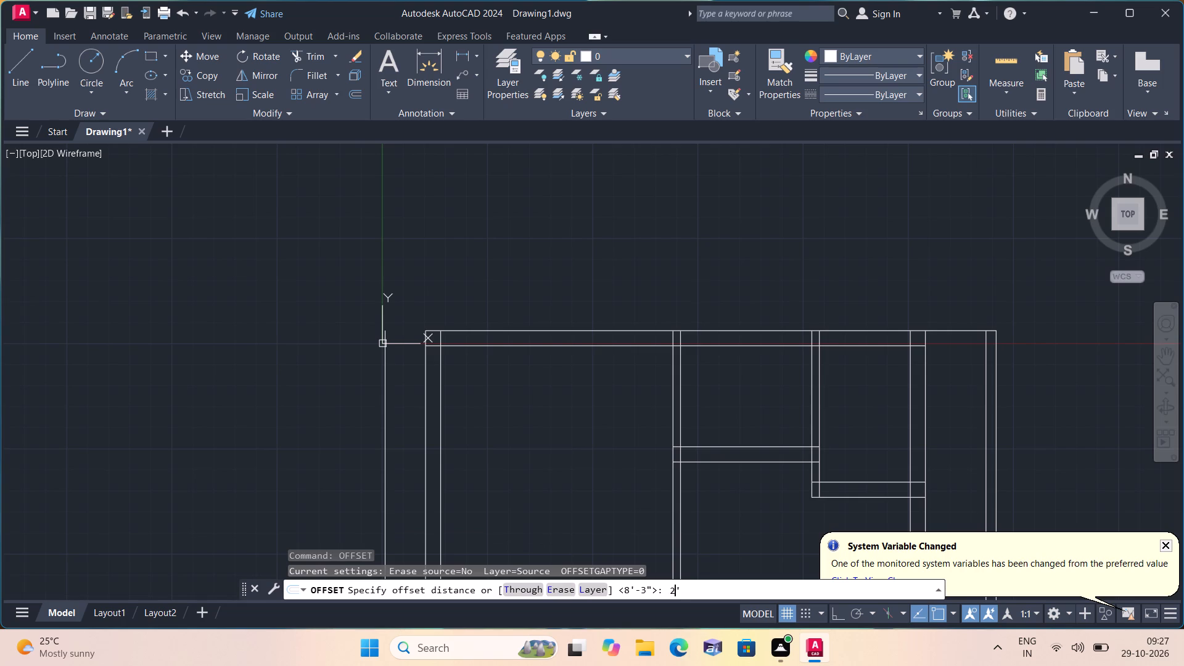
key("space")
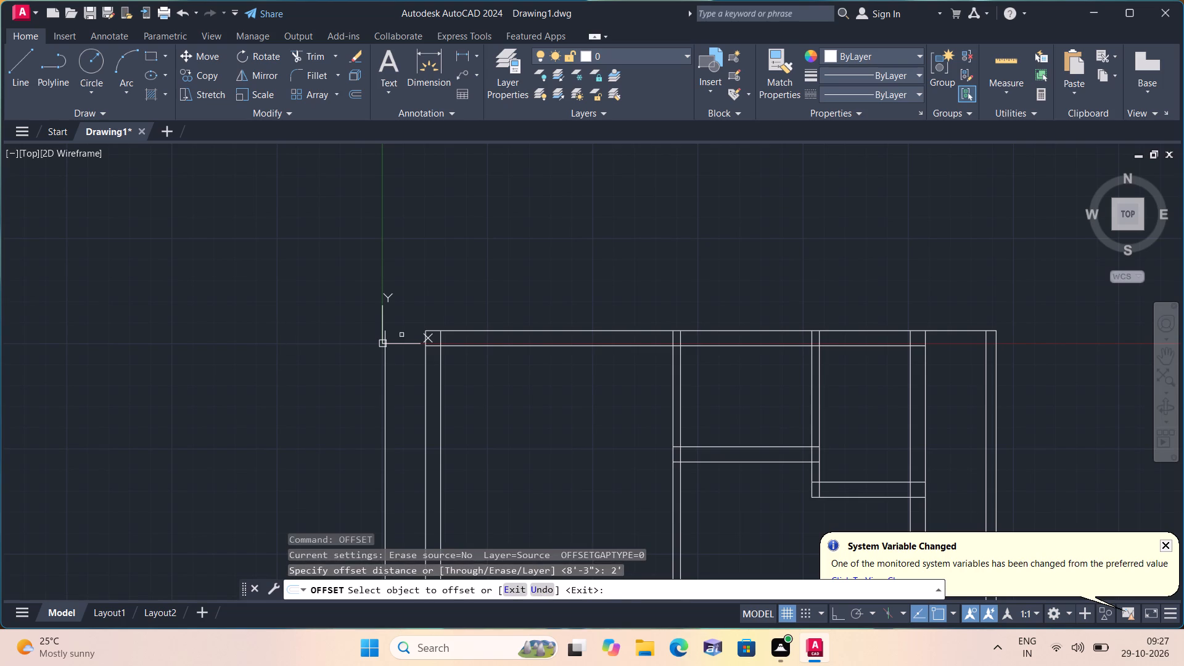
left_click(458, 329)
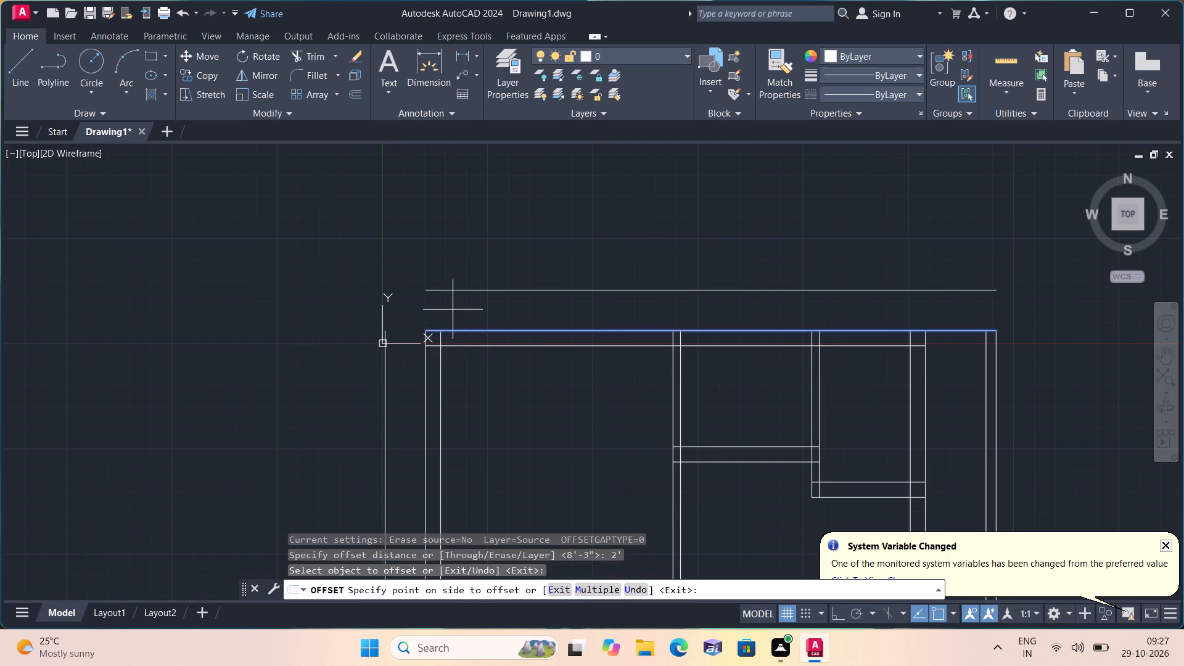
left_click(450, 290)
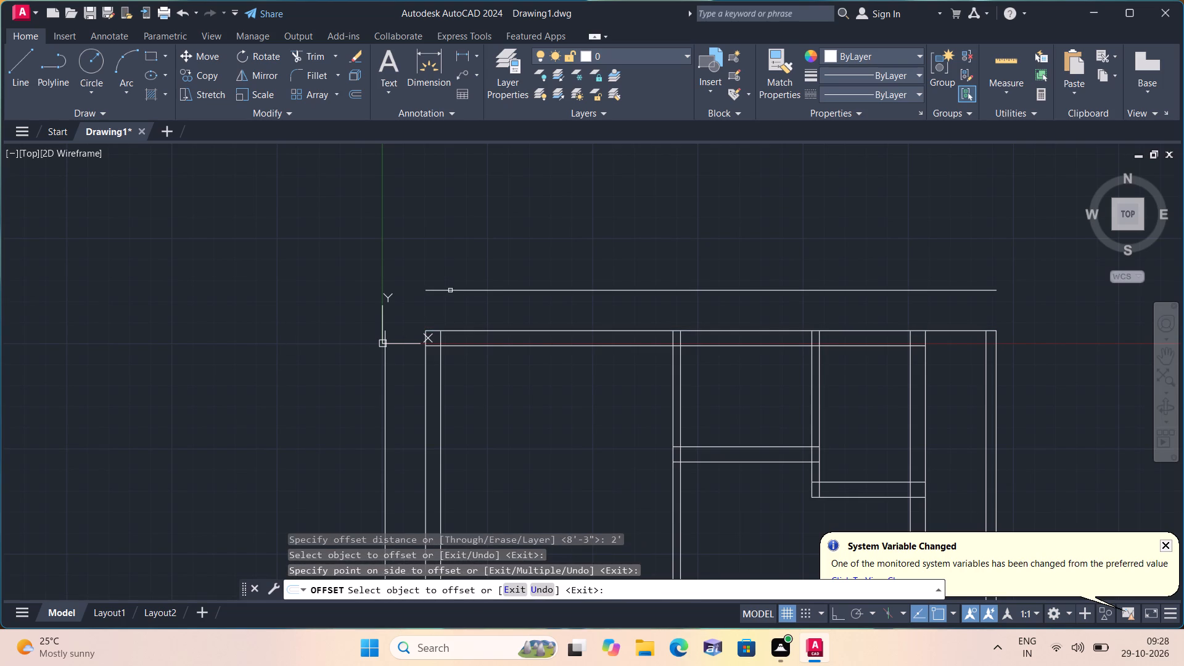
key("space")
Draw two slanted guide lines, one beyond each end of the new line above the plan's top wall.
type("l")
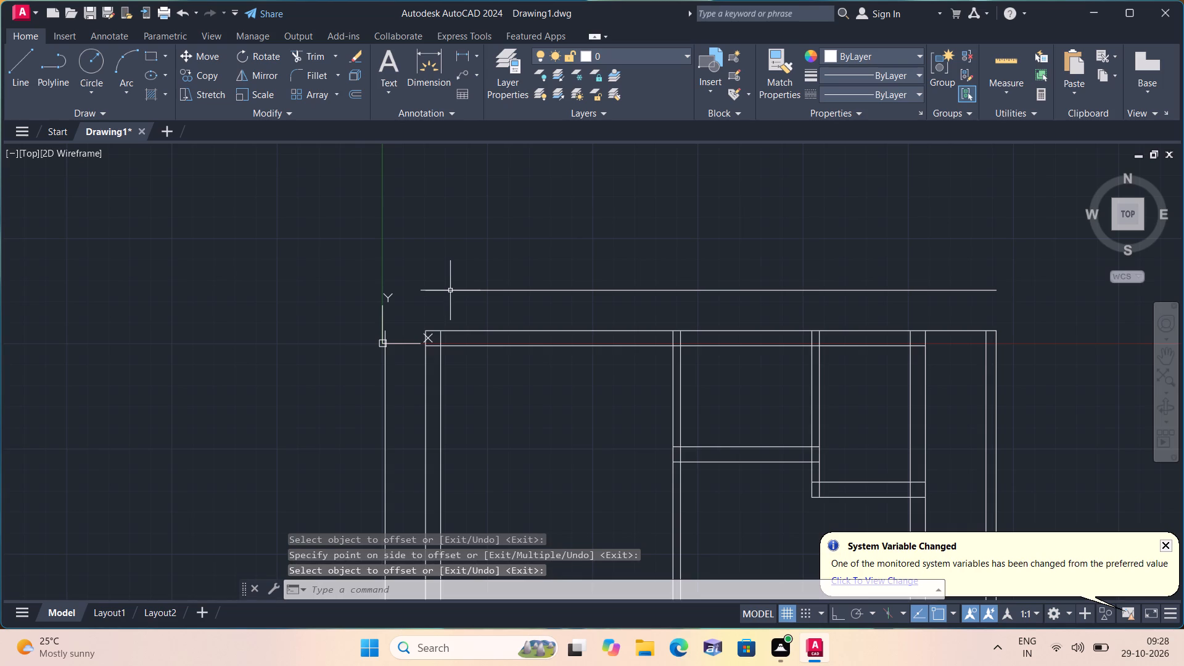
key("space")
left_click(284, 247)
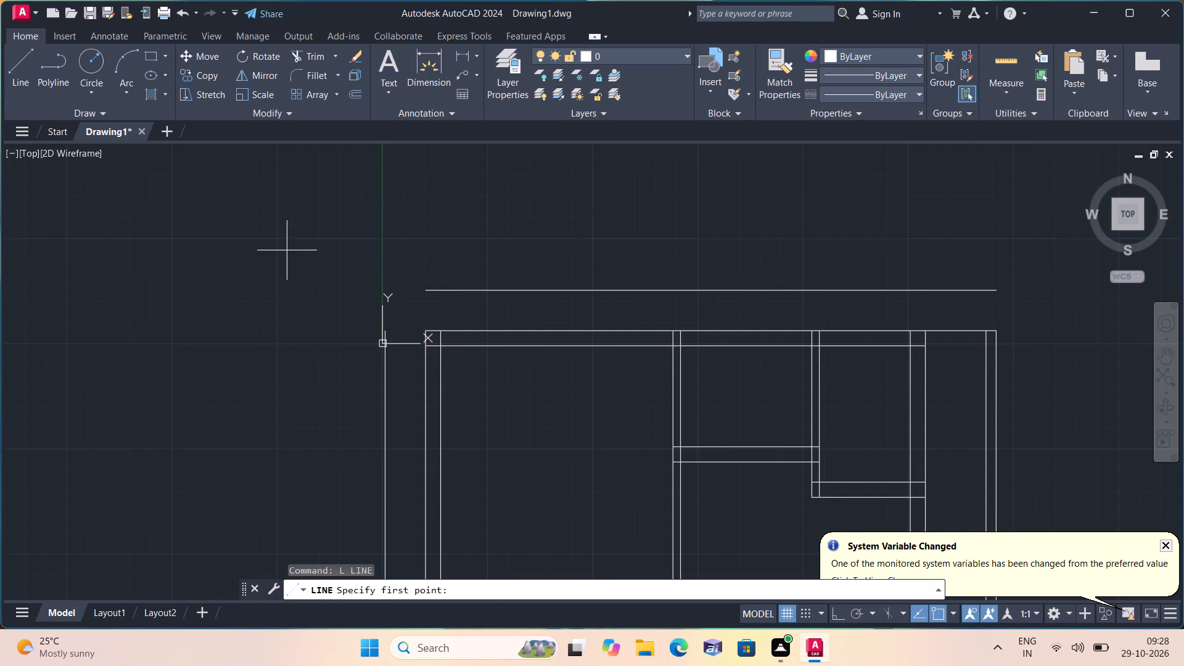
left_click(292, 366)
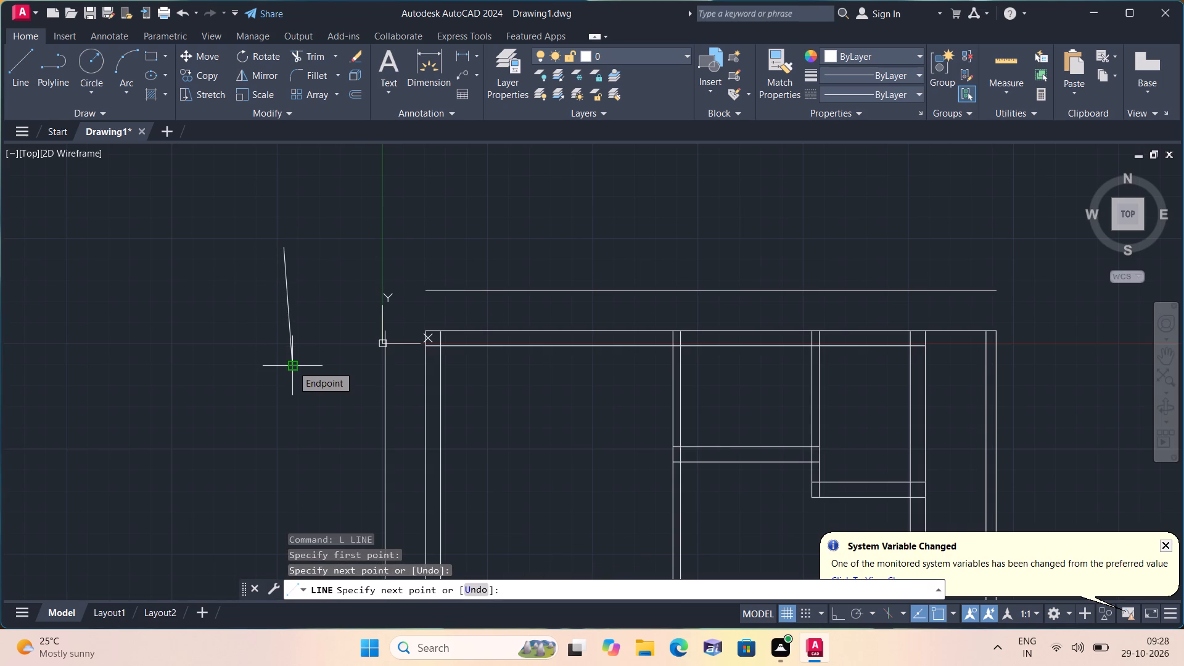
key("space")
key("space")
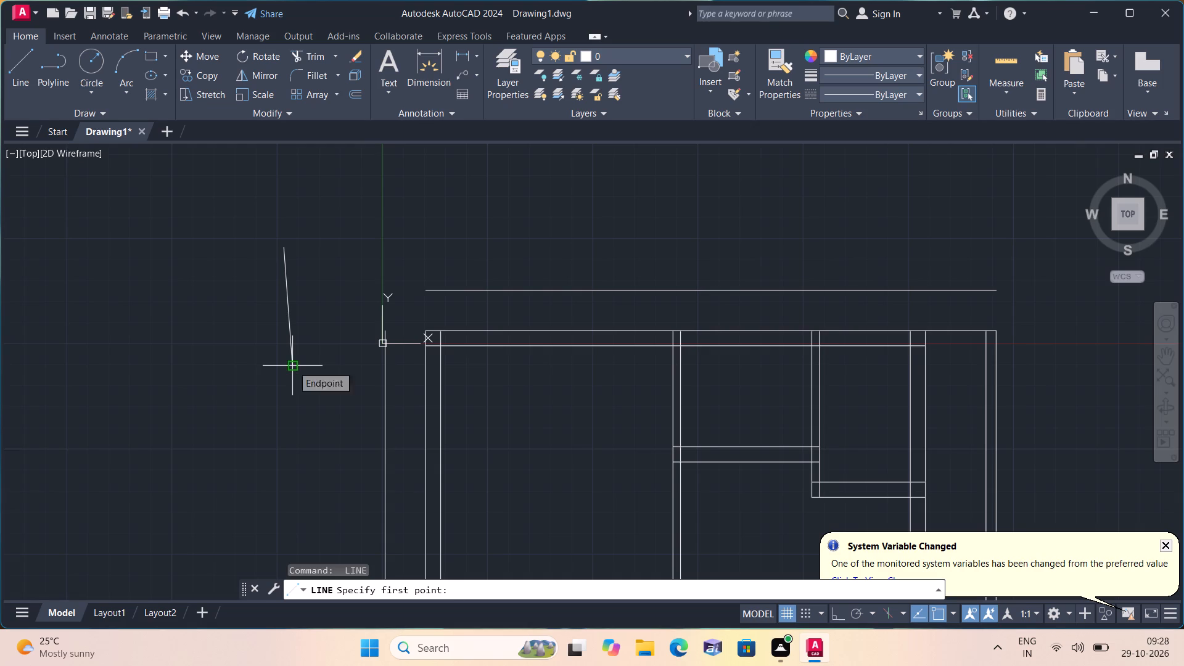
left_click(1030, 214)
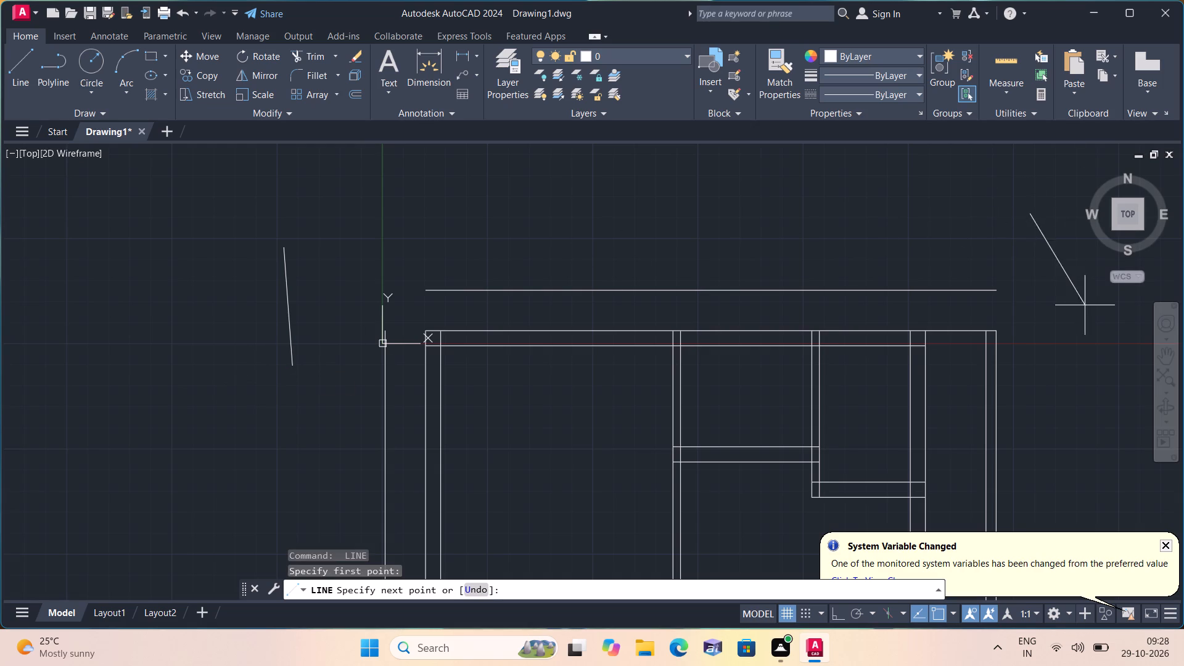
left_click(1095, 339)
key("space")
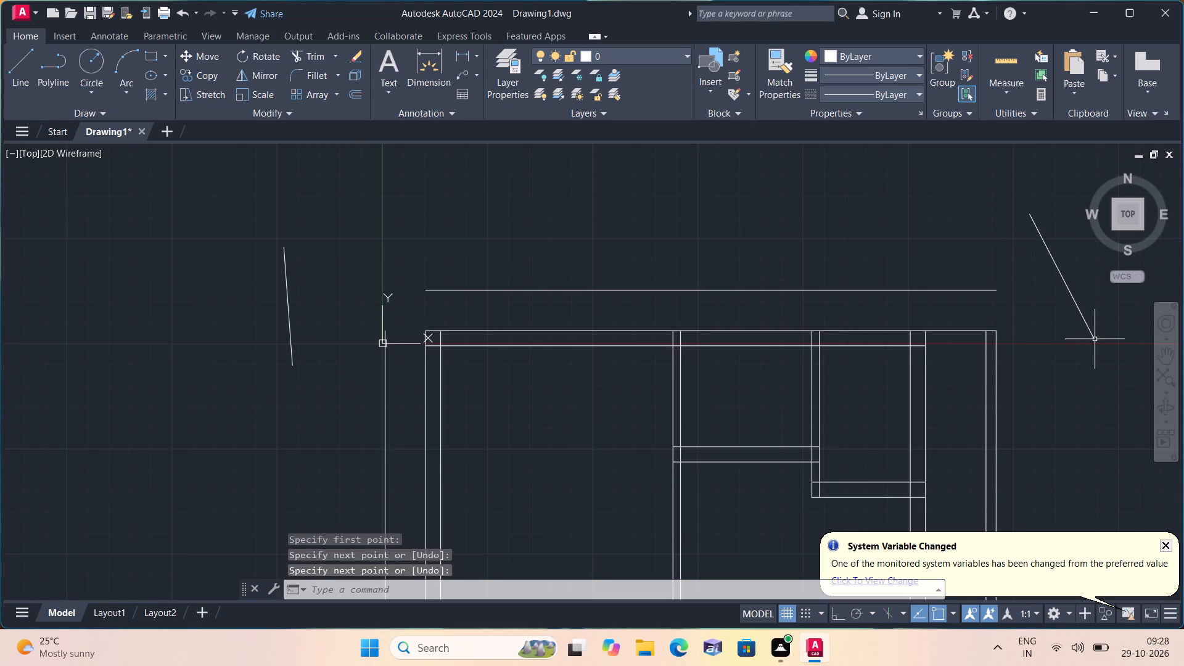
Extend the new top boundary line both ways to meet the two slanted guide lines.
type("exte")
key("space")
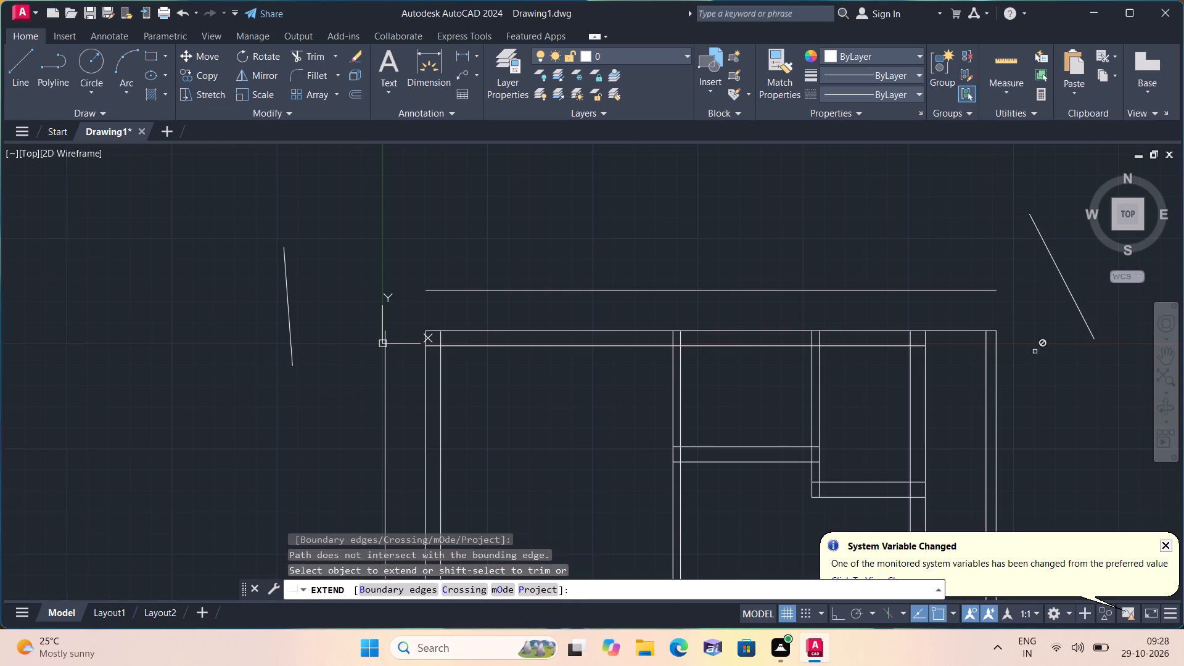
left_click(993, 295)
left_click(979, 248)
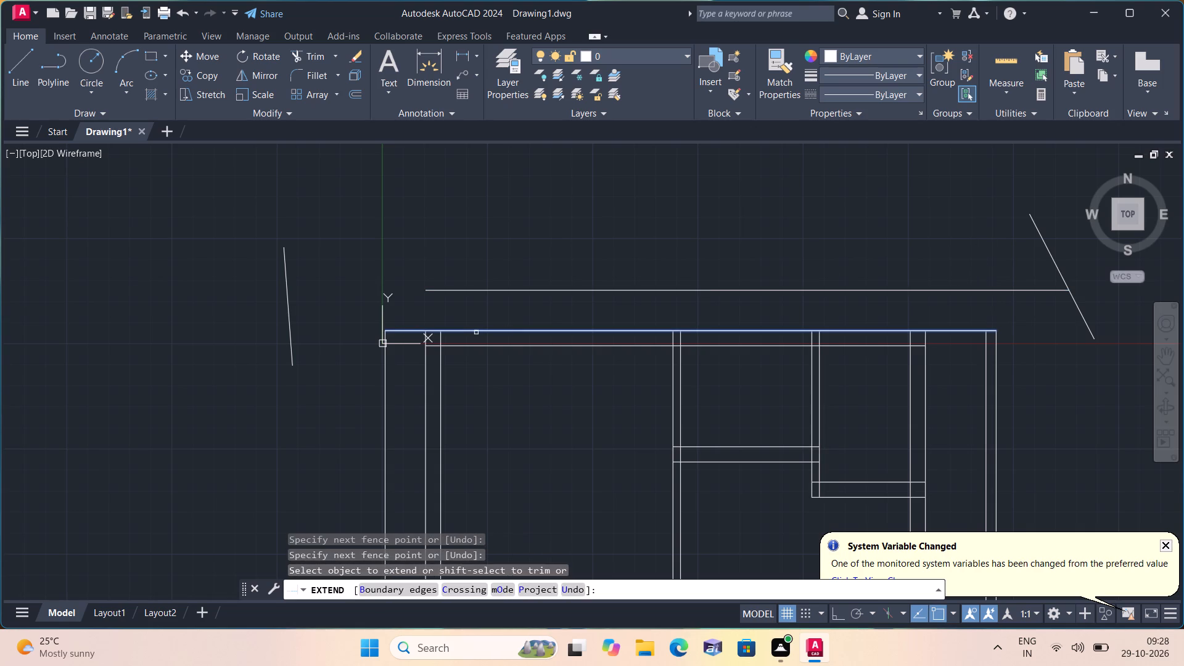
left_click_drag(456, 302, 471, 259)
left_click(480, 236)
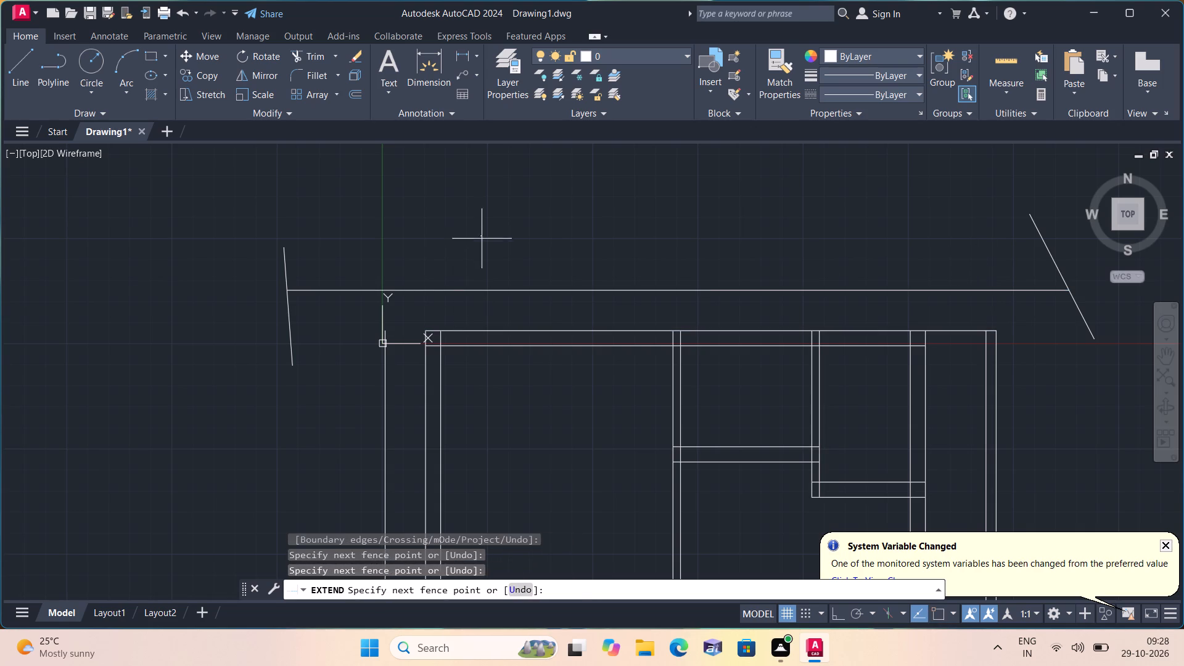
left_click(476, 247)
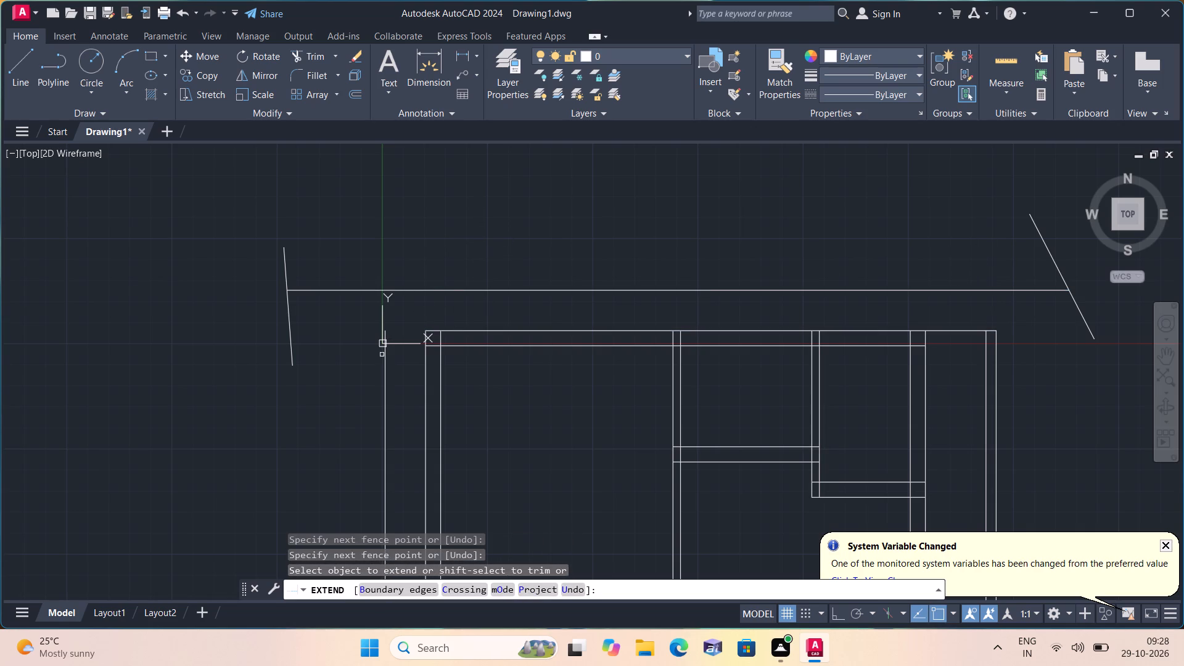
Extend the outermost left vertical line and both outer right vertical lines up to the new top boundary line.
left_click(385, 365)
left_click(383, 360)
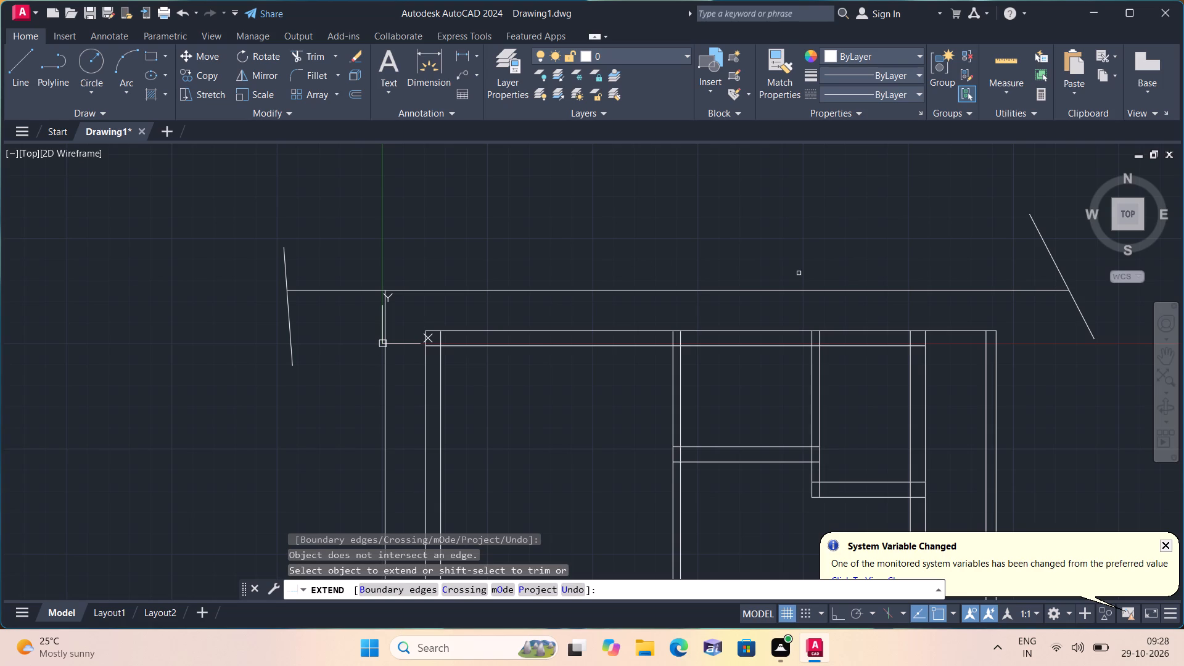
left_click(997, 345)
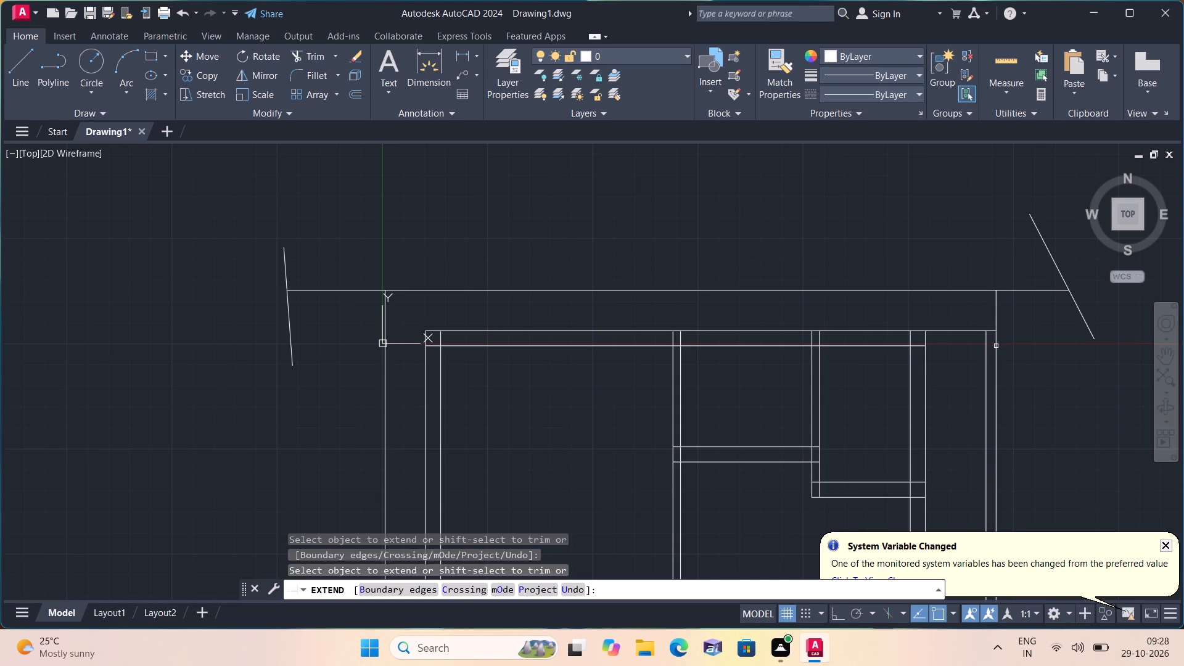
left_click(987, 341)
key("space")
Trim away the top boundary line's overhangs, both guide lines, and the inner right vertical line above the top wall.
type("trim")
key("space")
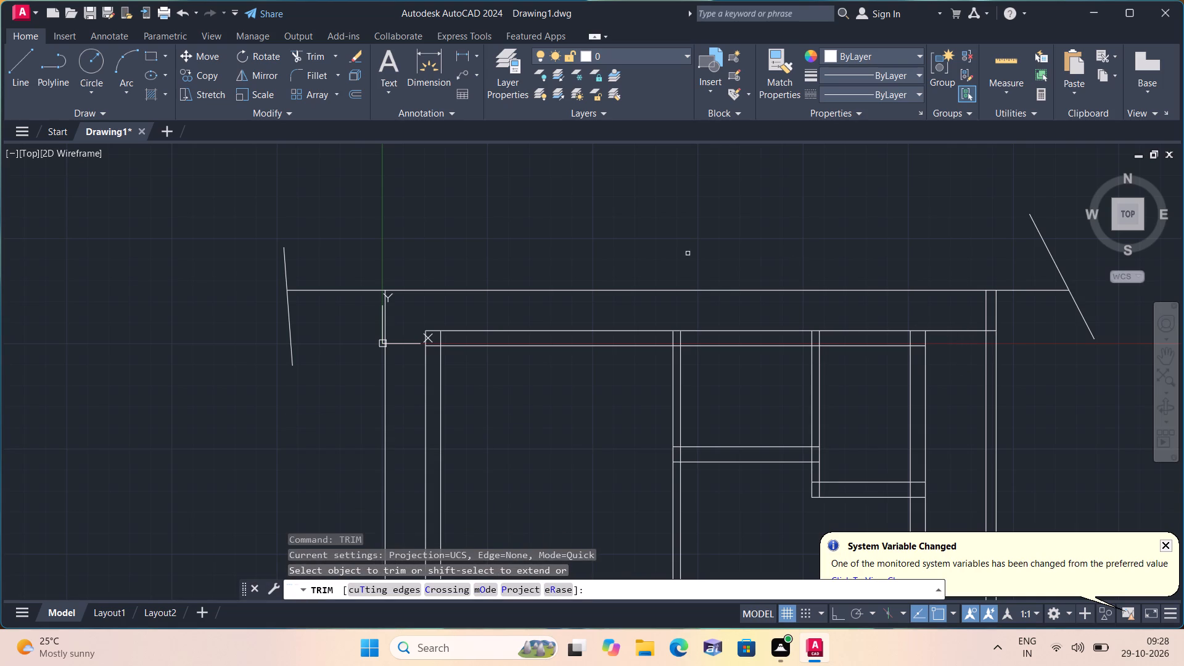
left_click_drag(416, 218, 389, 268)
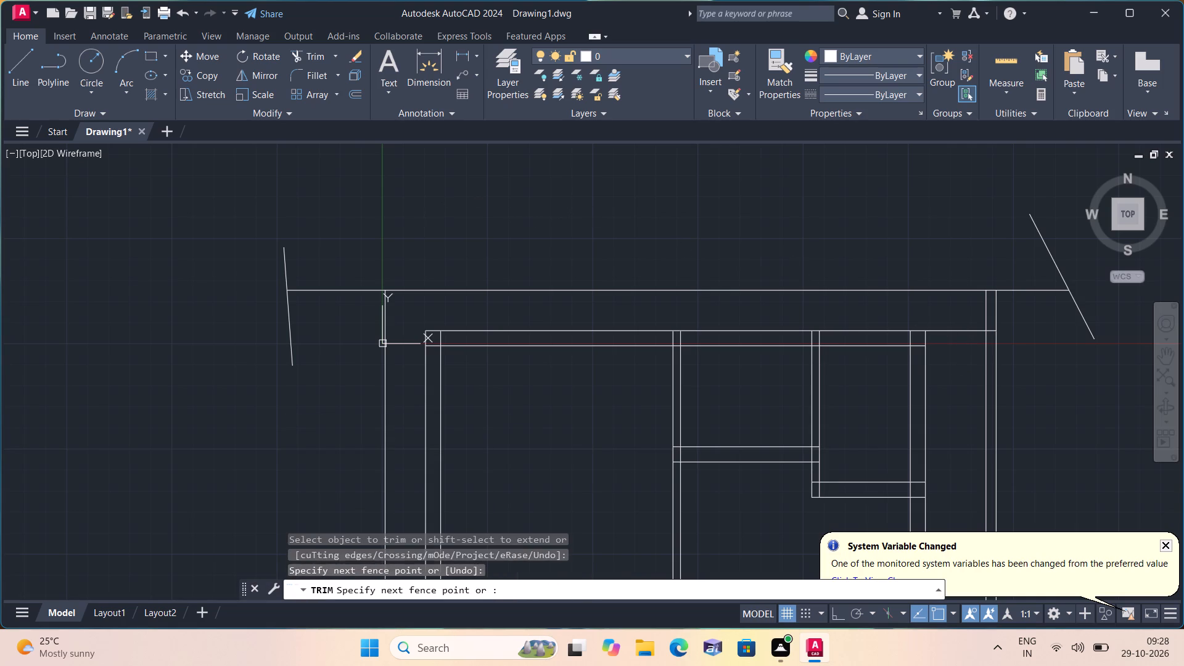
left_click_drag(389, 268, 262, 311)
scroll(270, 300, "down", 2)
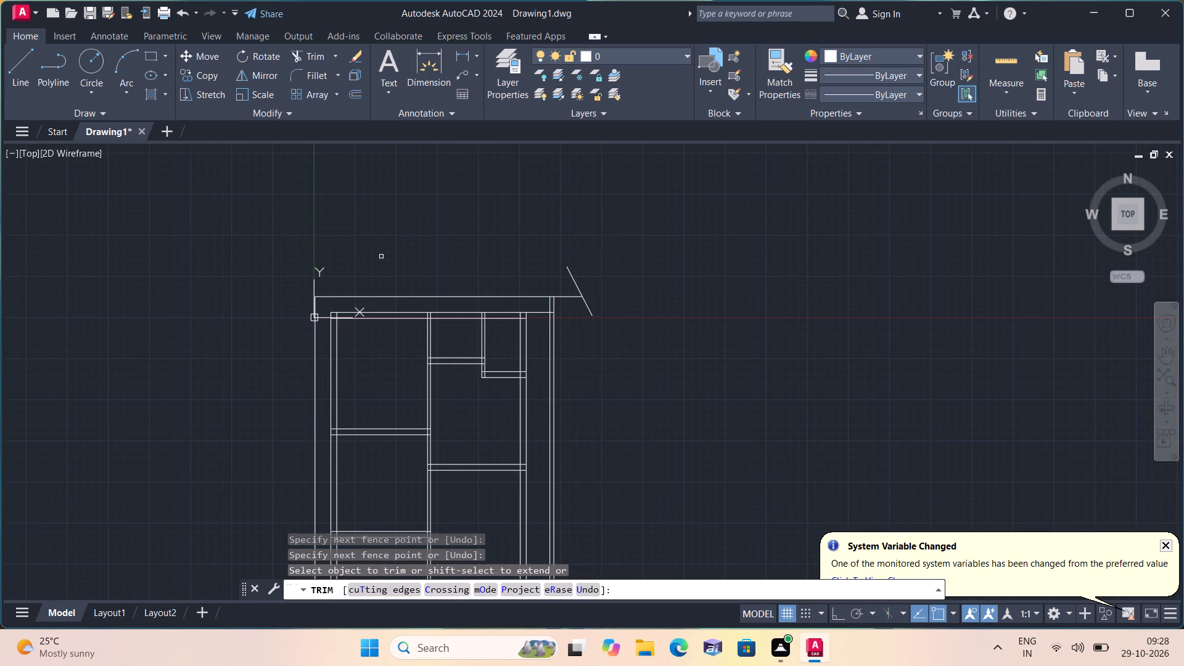
scroll(534, 321, "up", 2)
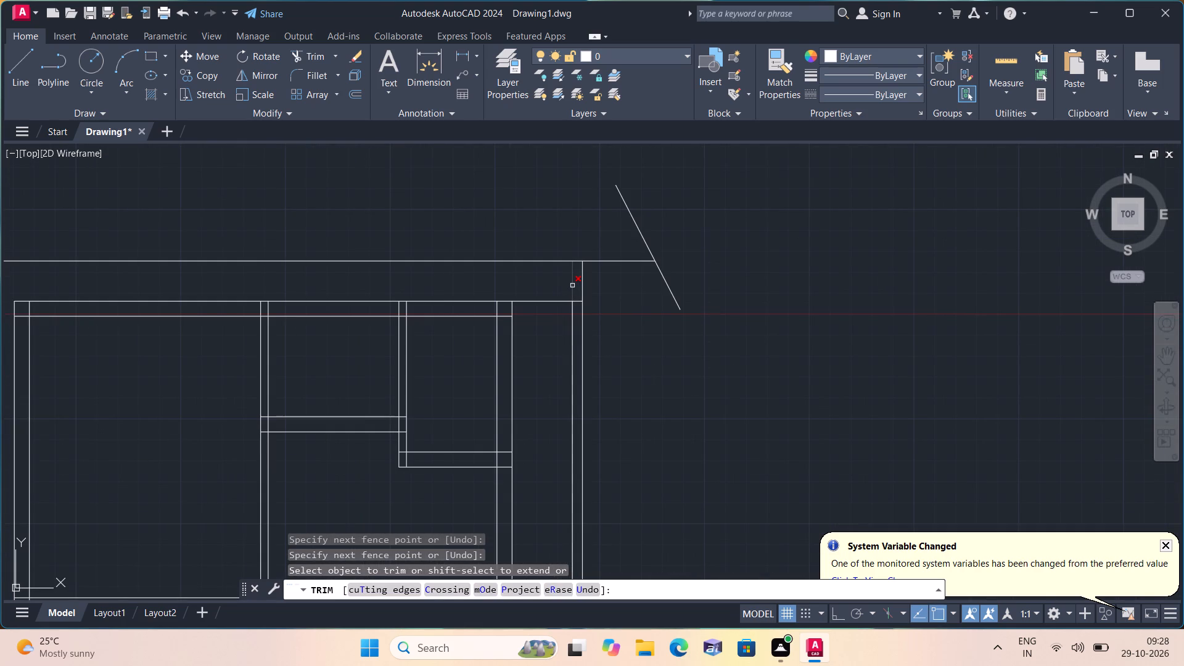
left_click(572, 286)
left_click_drag(575, 210, 654, 231)
scroll(654, 231, "down", 2)
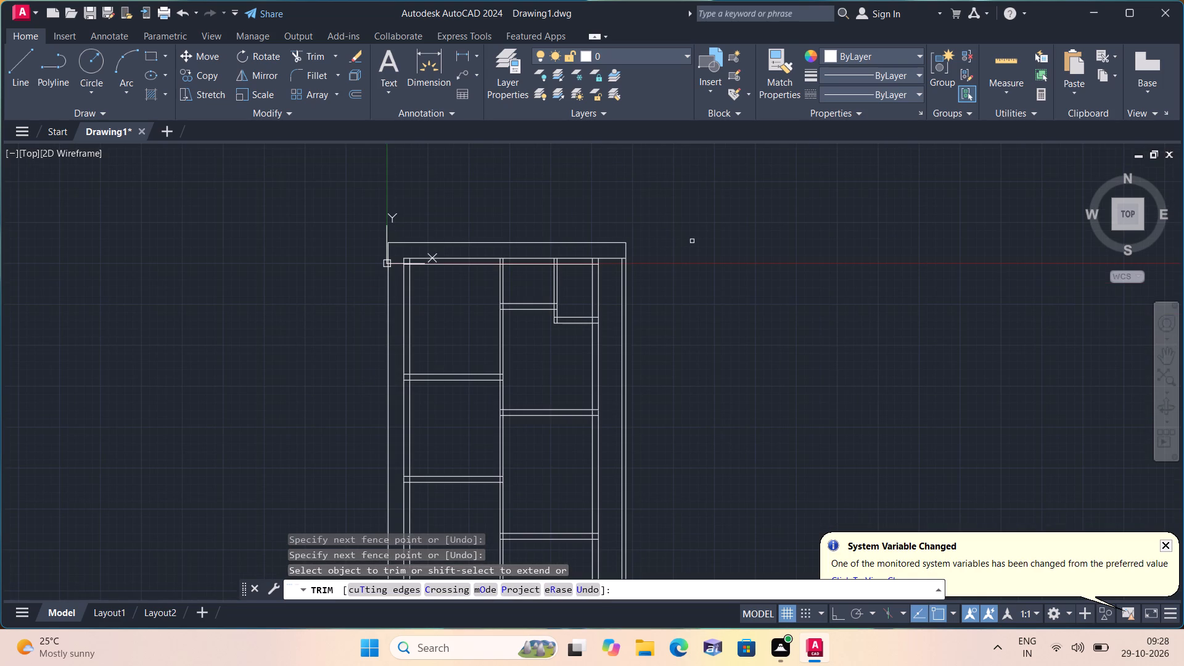
key("space")
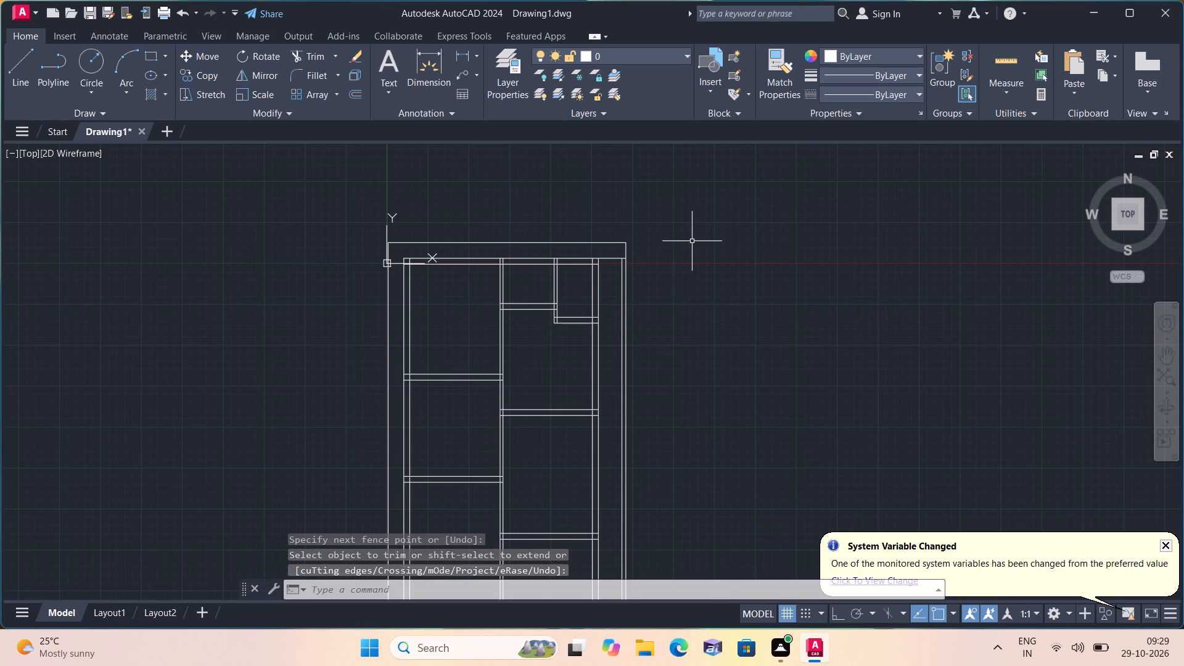
With Ortho on, draw a line 6" up the first interior vertical wall from the uppermost cross wall, then across the wall's thickness.
type("l")
key("space")
key("F8")
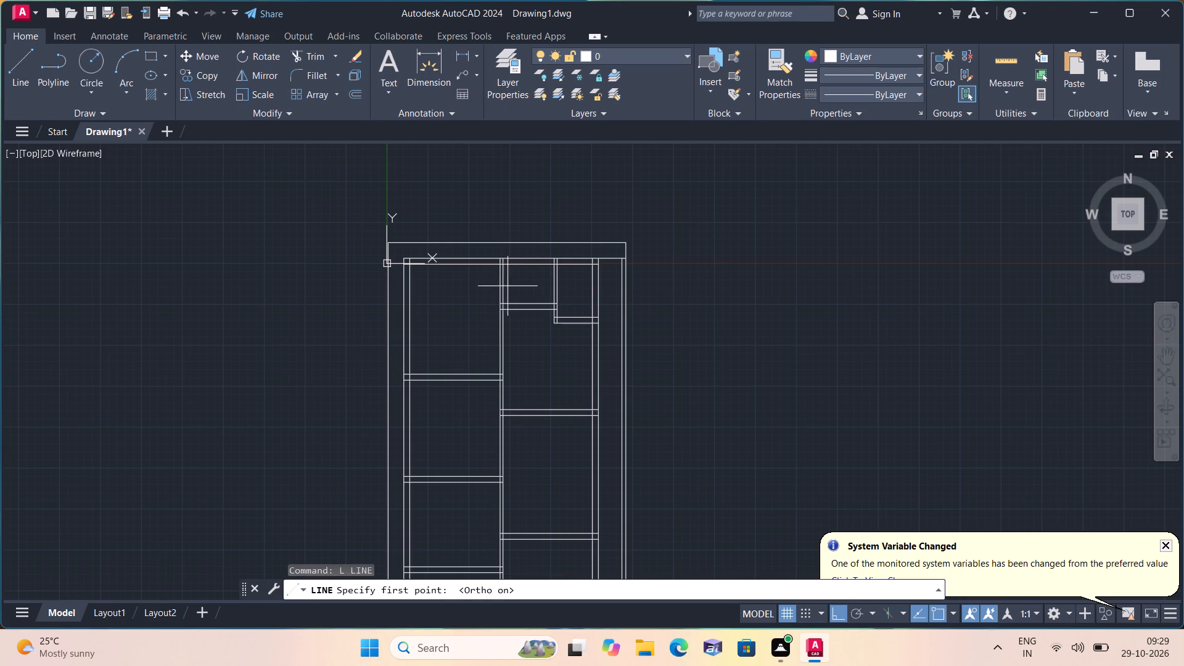
scroll(502, 294, "up", 5)
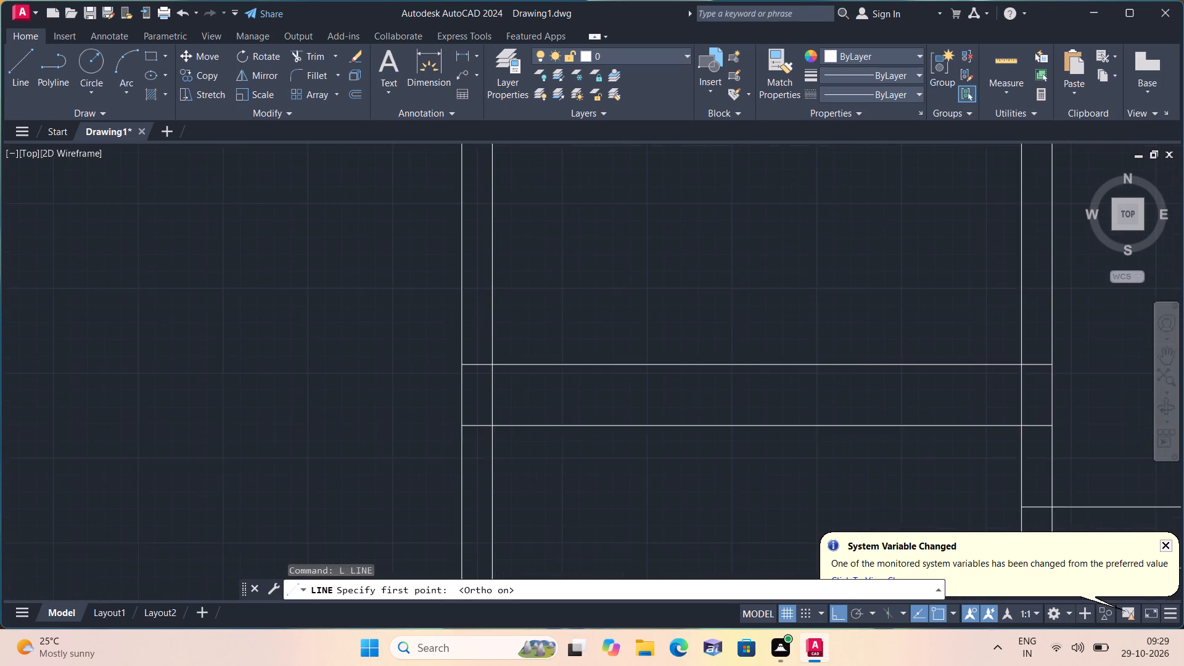
scroll(519, 332, "up", 1)
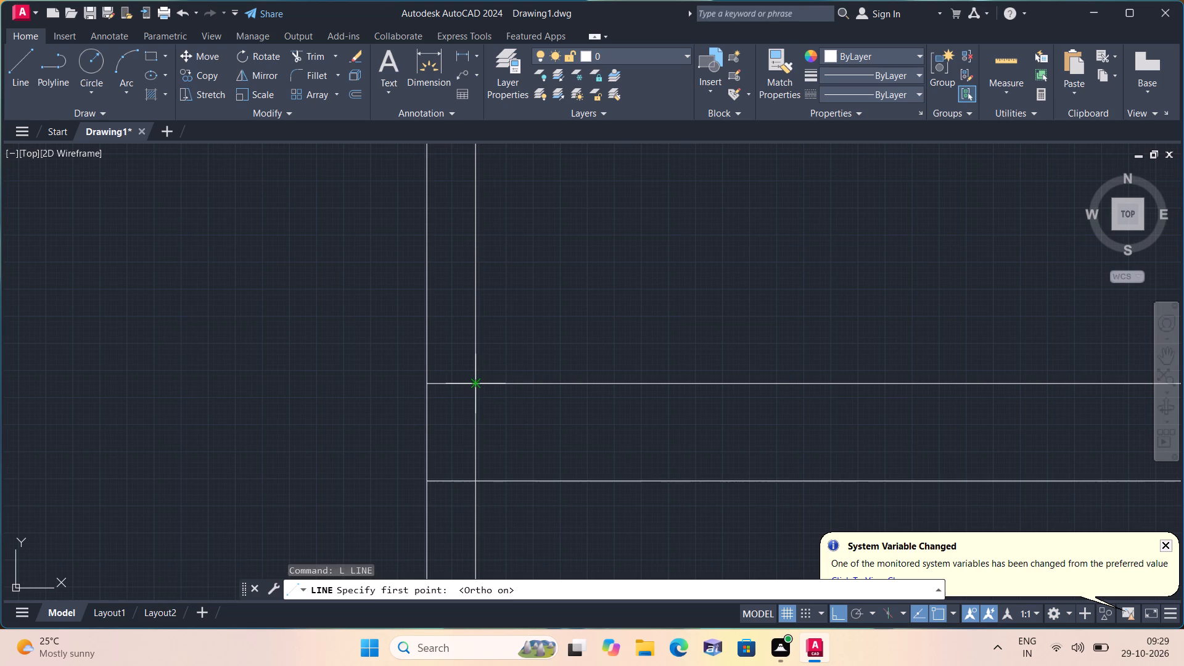
left_click(478, 385)
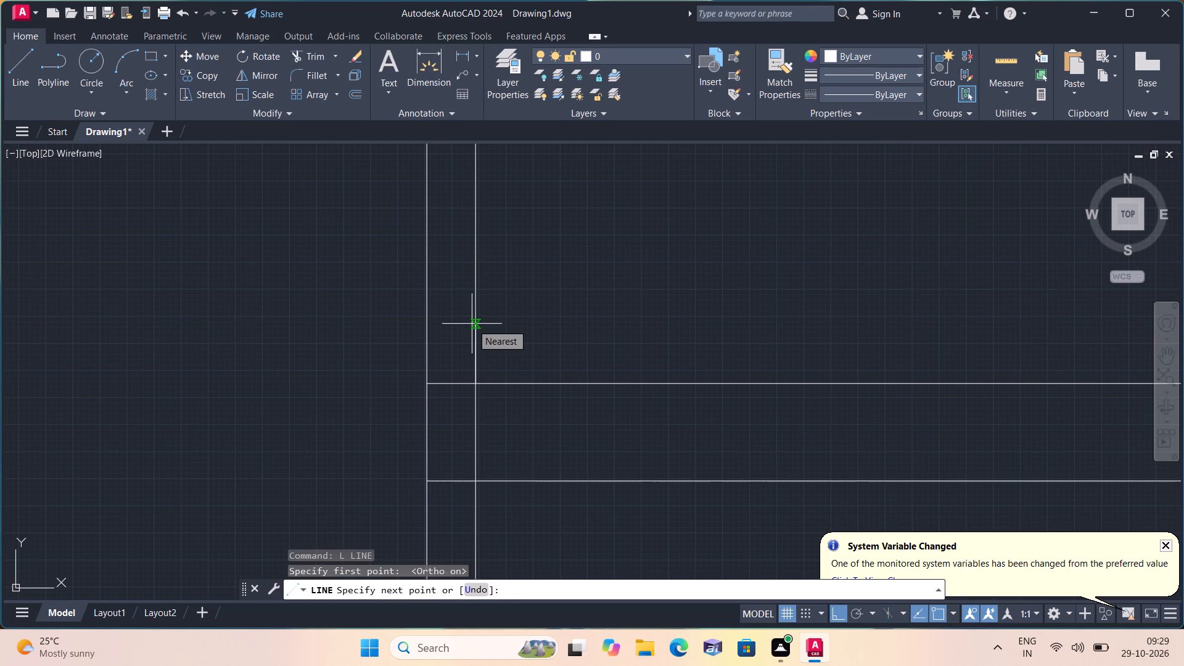
type("6\"")
key("space")
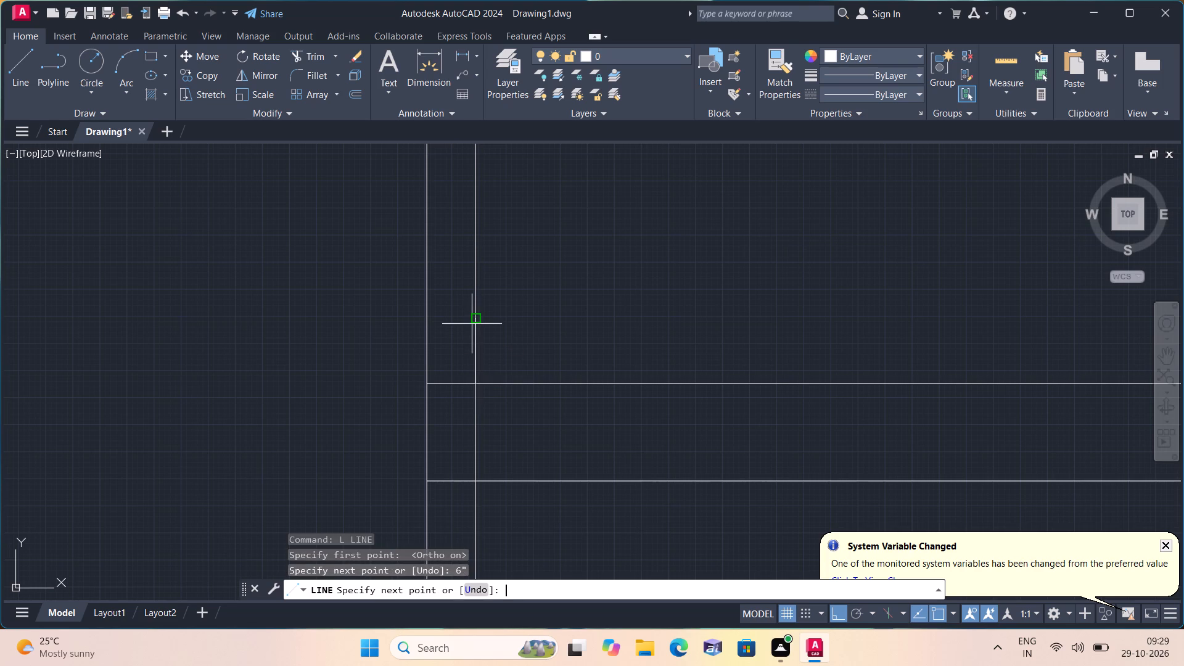
left_click(428, 318)
Continue the line 2' upward along the wall face and across the wall's thickness as the opening's upper edge.
scroll(431, 277, "down", 1)
middle_click_drag(429, 273, 434, 329)
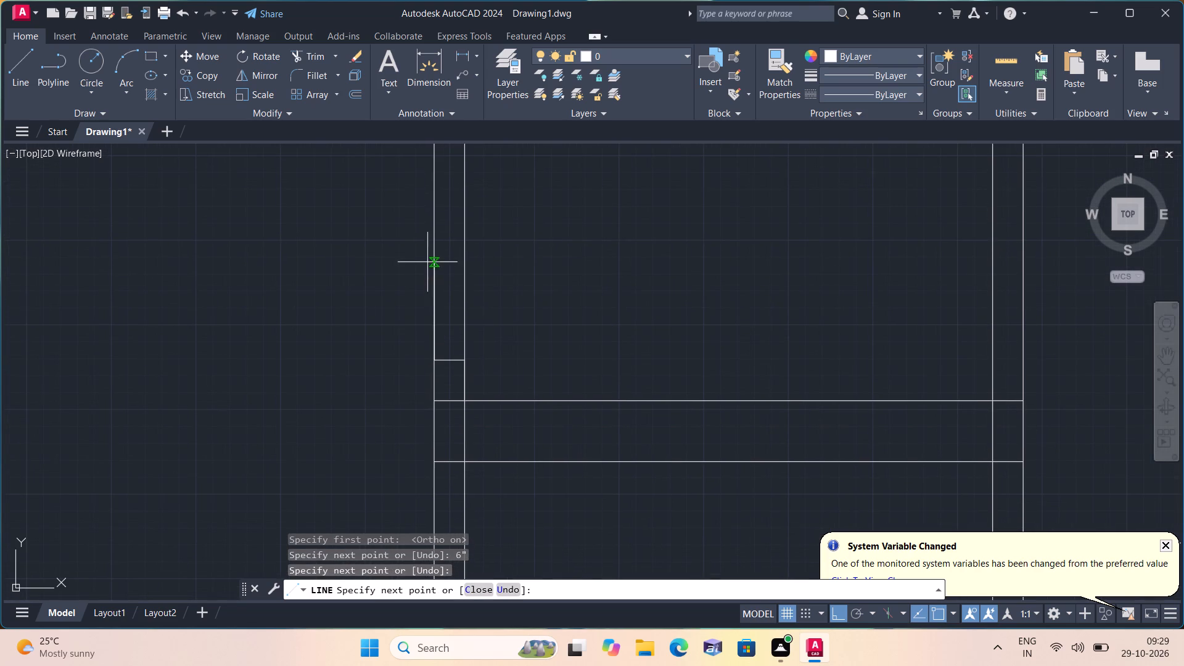
type("2'")
key("space")
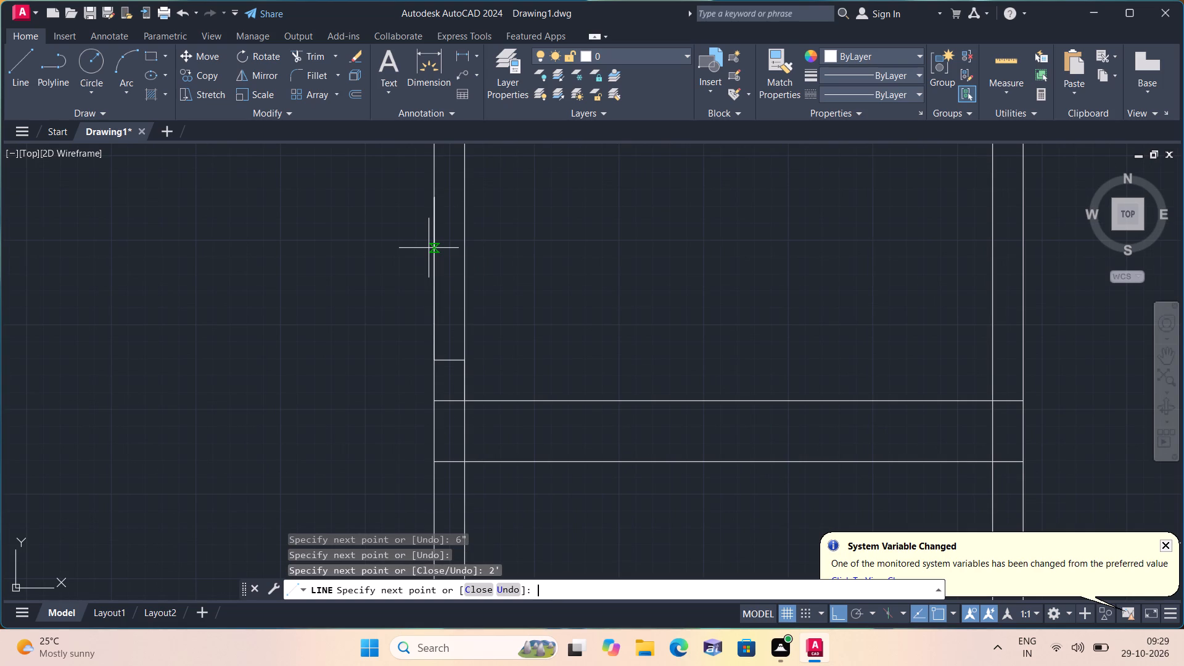
left_click(468, 197)
key("space")
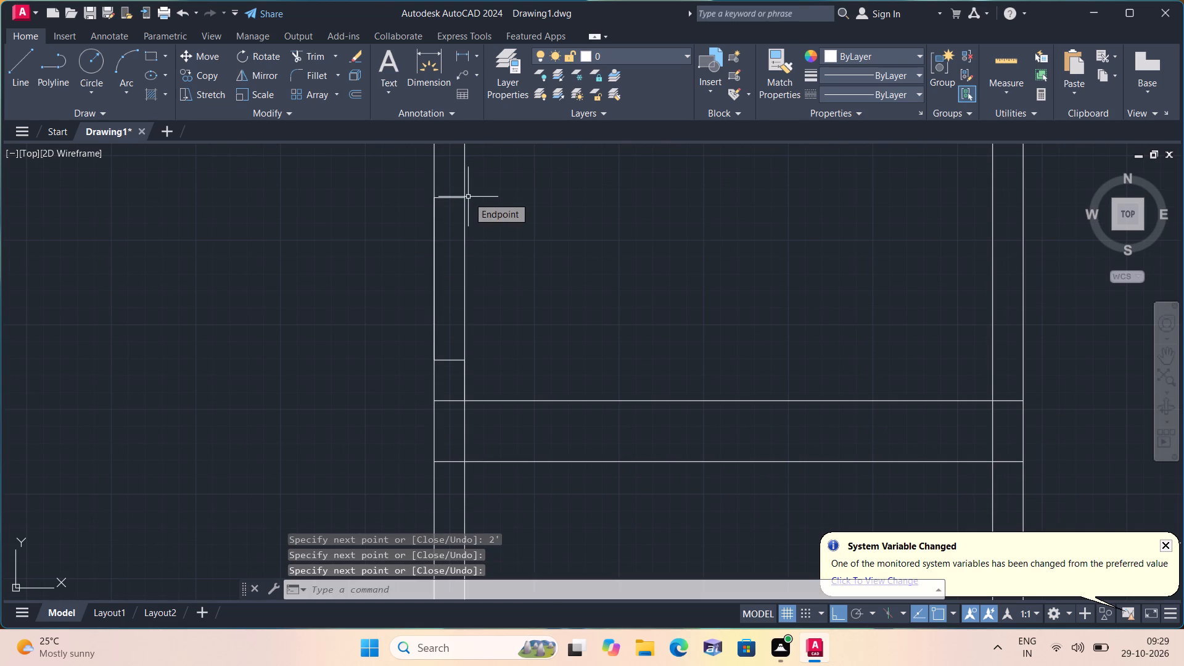
Trim the interior vertical wall's lines between the two edge lines to form the door opening.
type("trim")
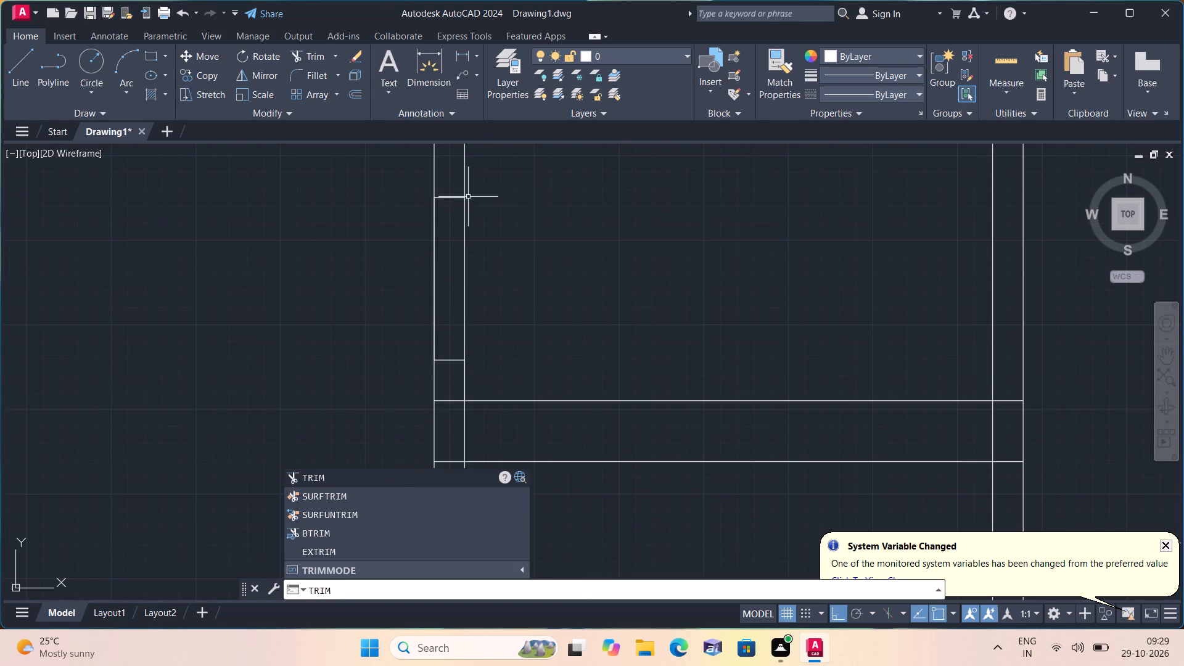
key("space")
left_click(516, 224)
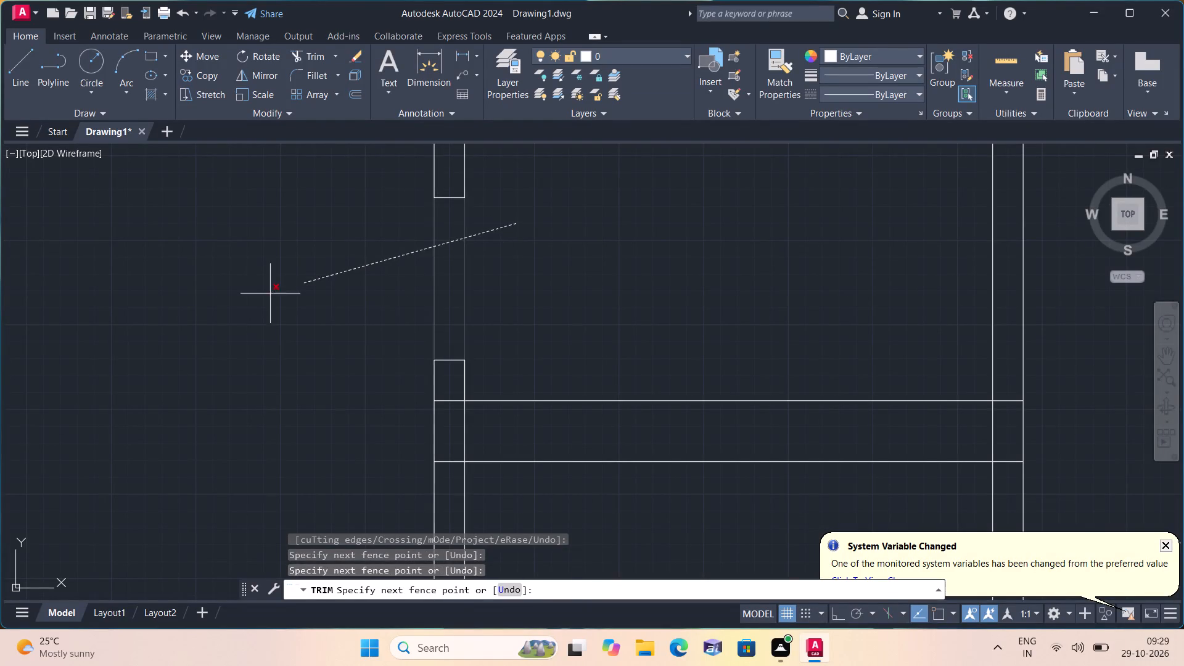
left_click(247, 299)
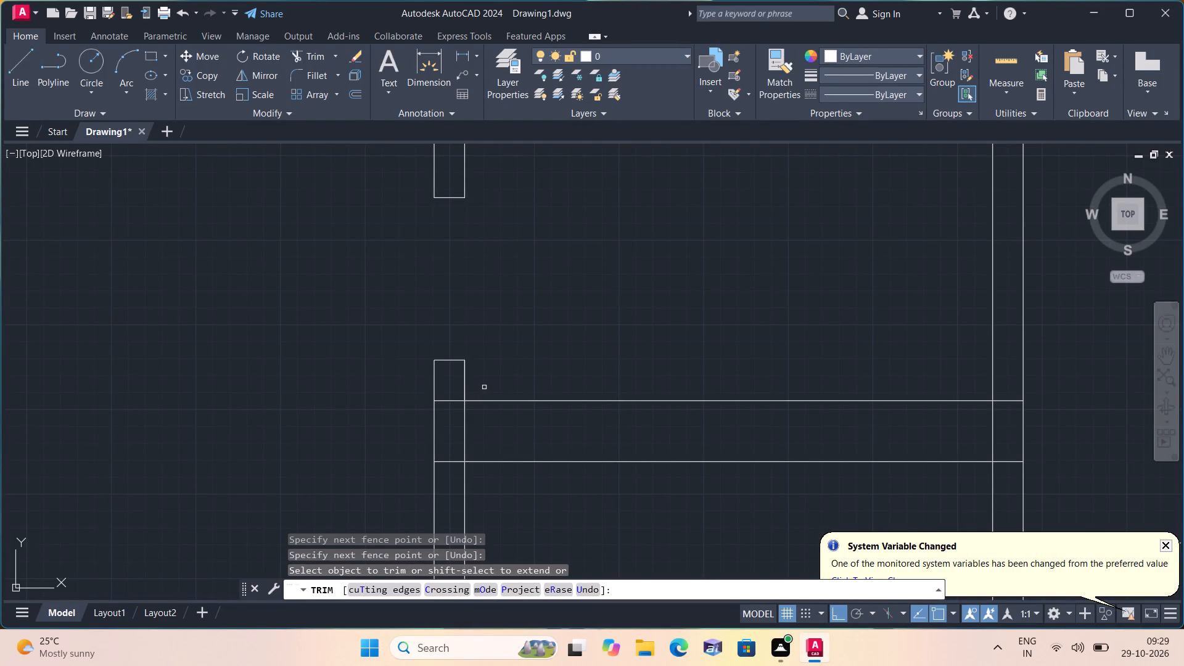
Trim the overlapping lines where the uppermost cross wall meets the first interior vertical wall below the opening.
left_click(462, 379)
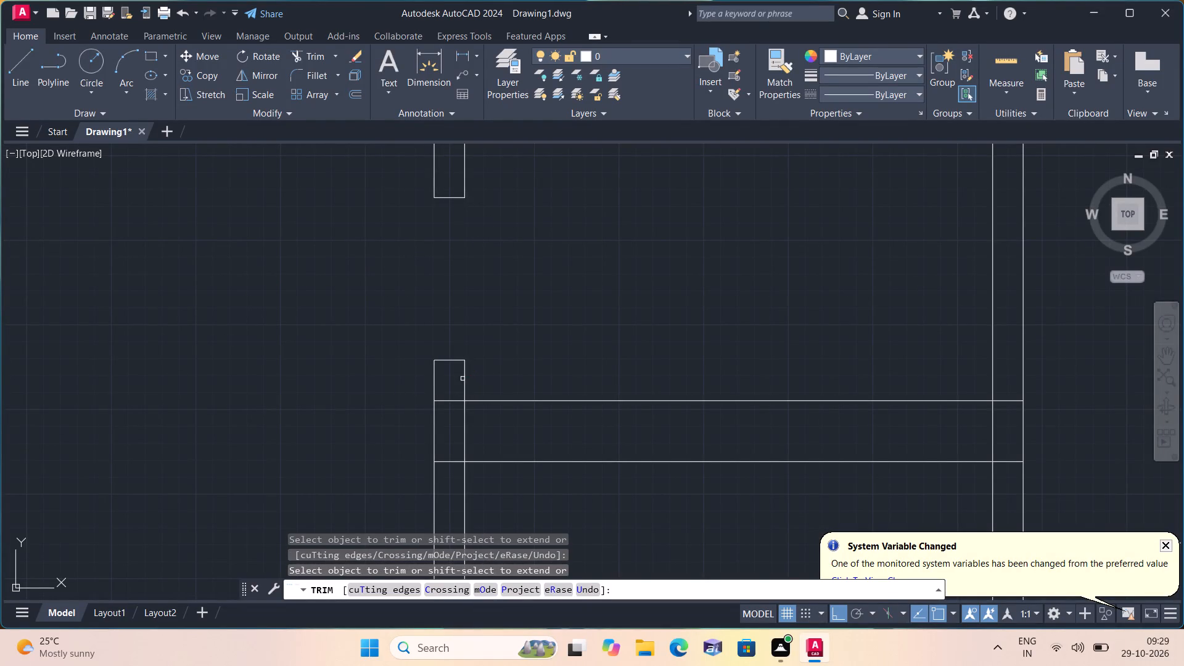
left_click_drag(446, 389, 454, 467)
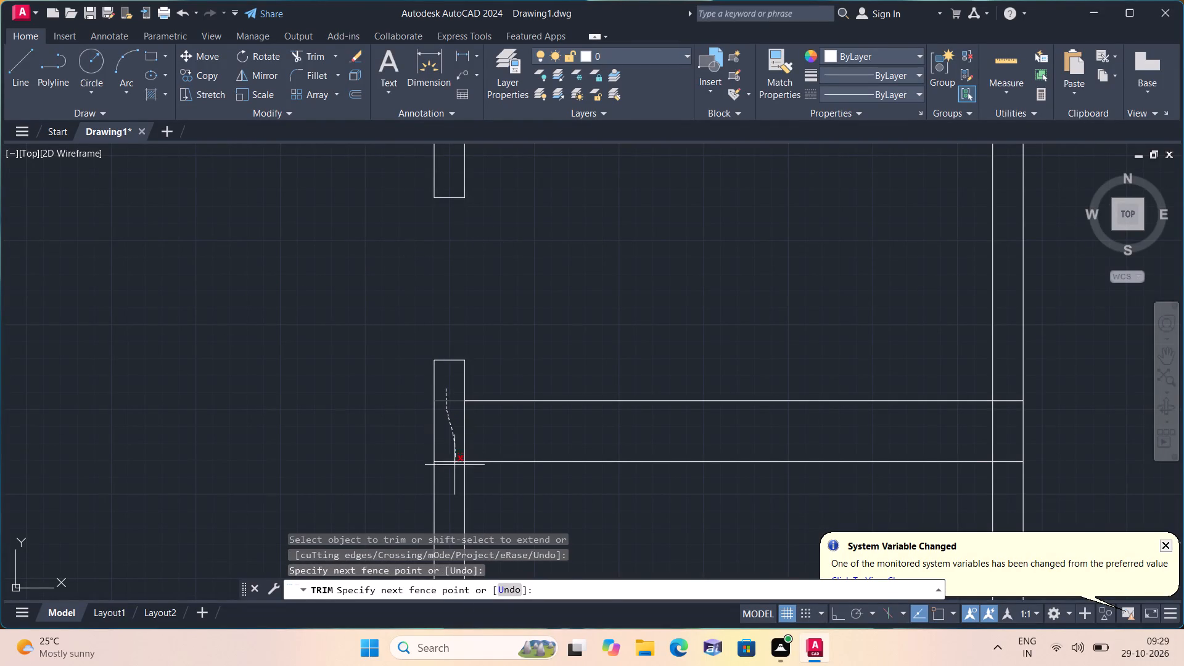
left_click_drag(454, 467, 453, 471)
left_click_drag(455, 440, 489, 435)
scroll(491, 435, "down", 3)
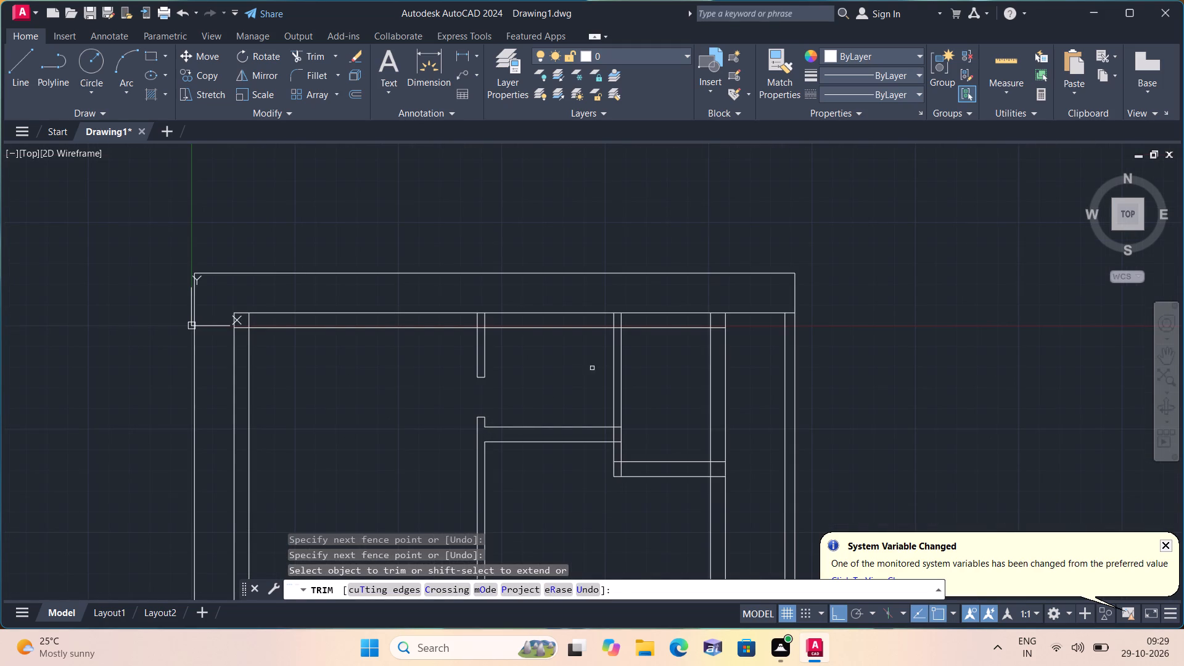
middle_click_drag(539, 365, 532, 391)
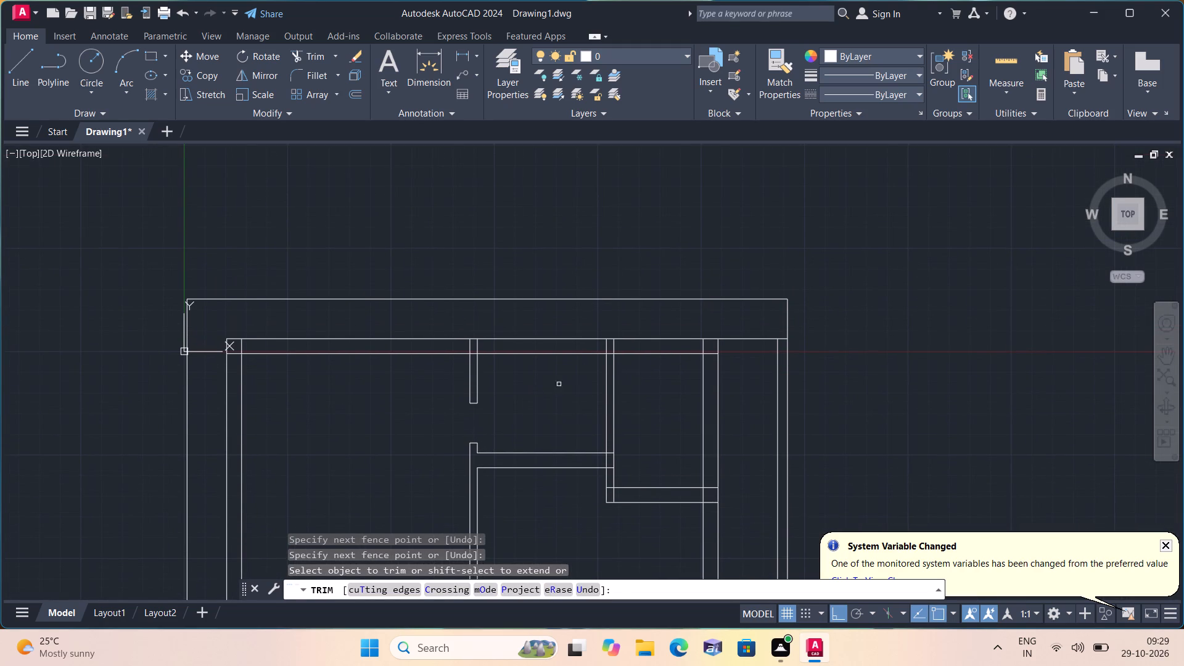
Trim the overlapping lines where the second interior vertical wall meets the top exterior wall.
scroll(614, 350, "up", 2)
left_click(620, 350)
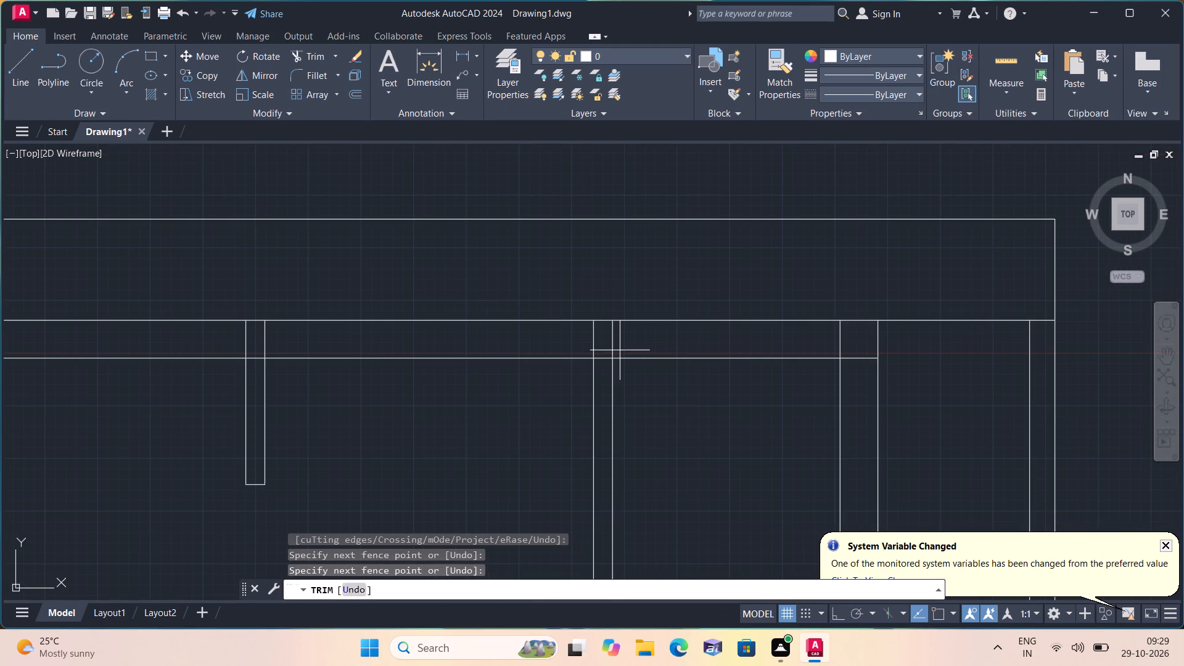
left_click(561, 348)
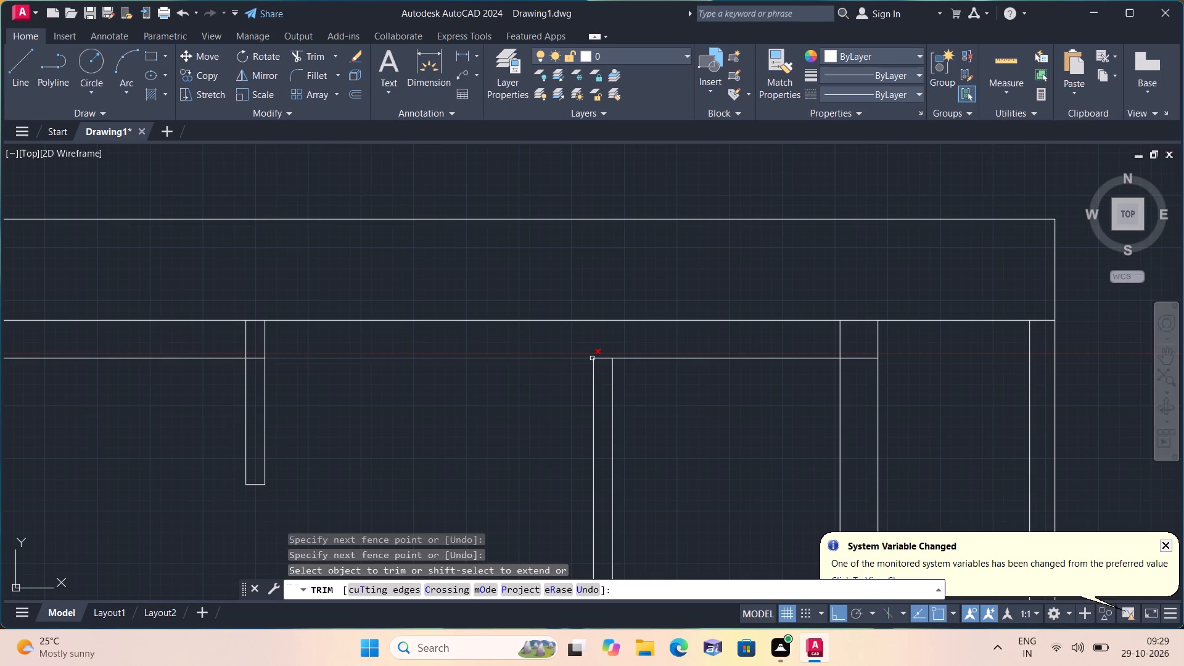
left_click(599, 359)
Trim the overlapping lines where the uppermost cross wall meets the second interior vertical wall.
scroll(602, 351, "down", 1)
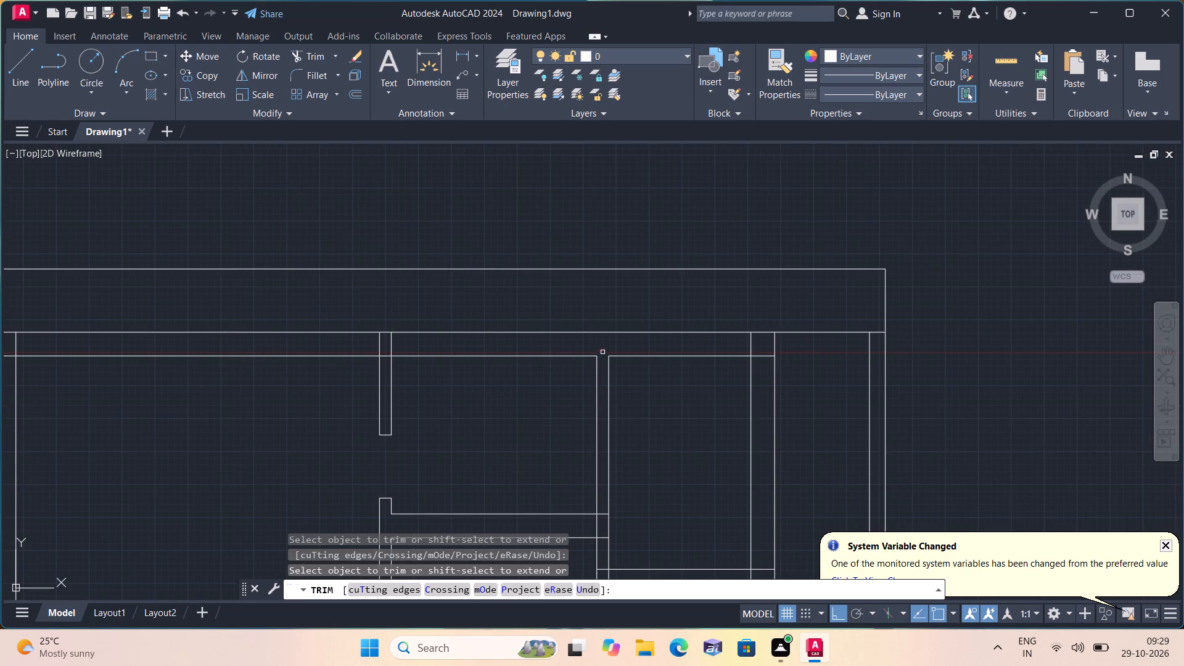
scroll(635, 431, "down", 1)
middle_click_drag(635, 431, 612, 318)
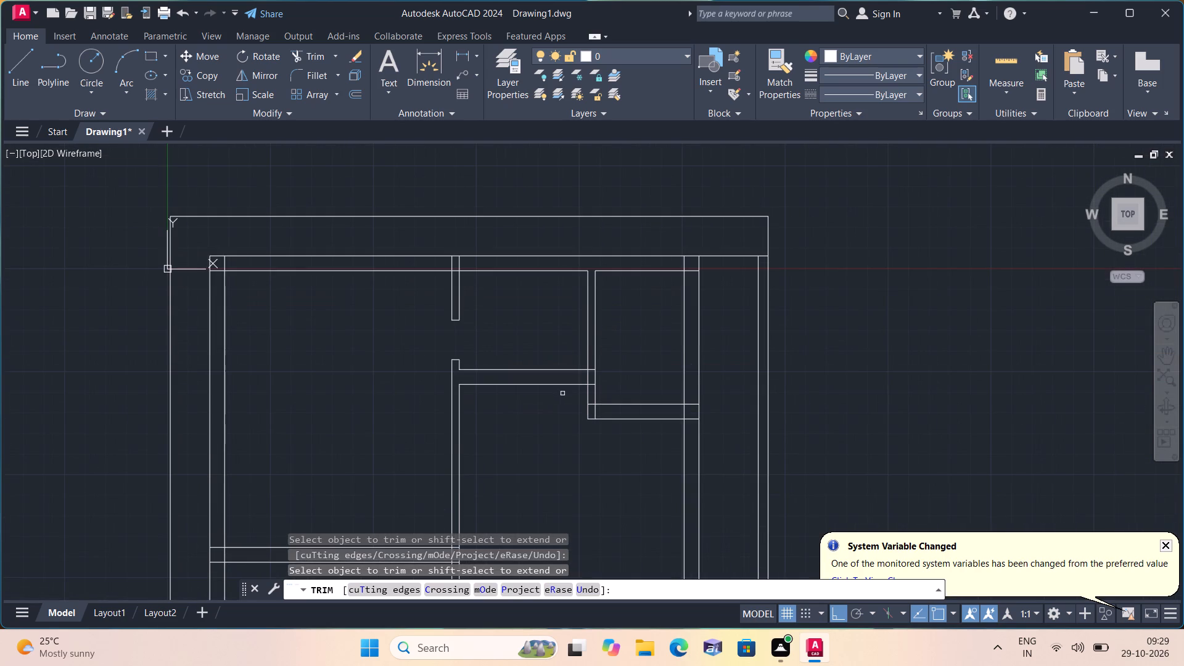
scroll(580, 382, "up", 1)
left_click(589, 374)
left_click(598, 374)
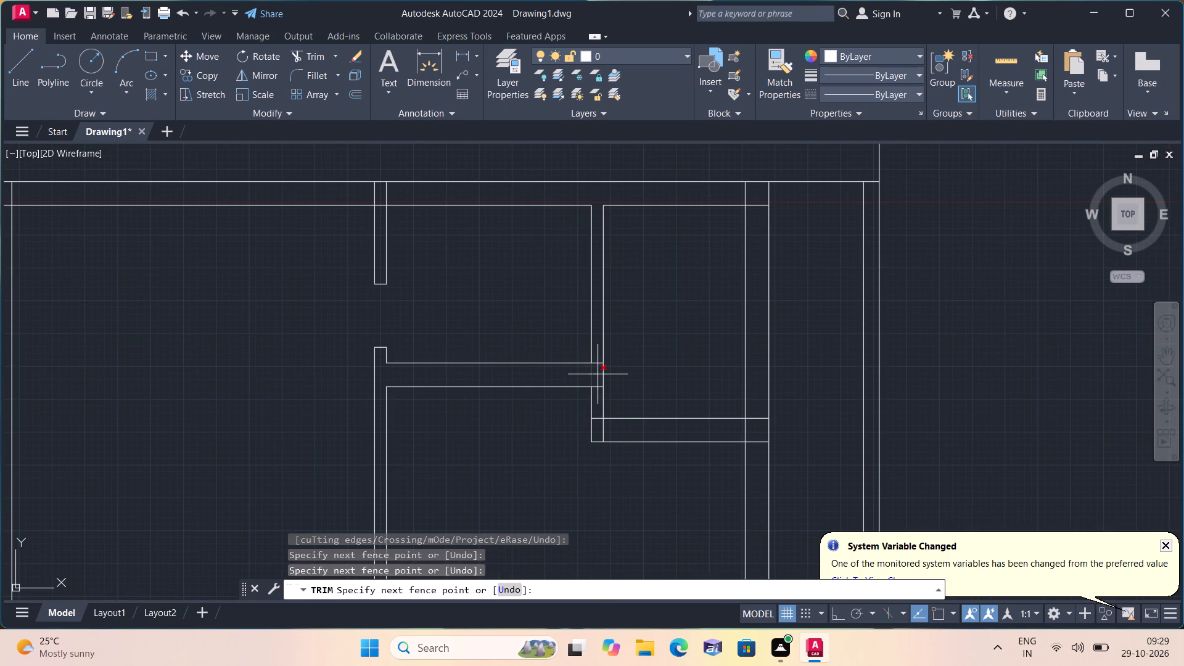
left_click(598, 364)
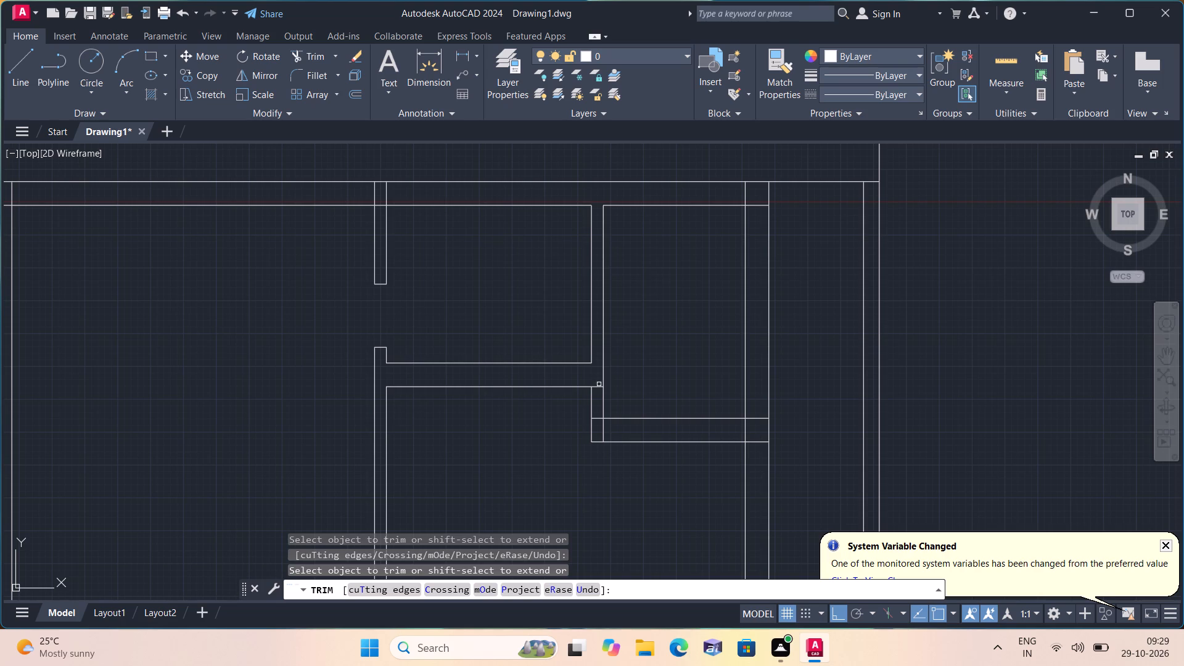
left_click(599, 384)
left_click(599, 388)
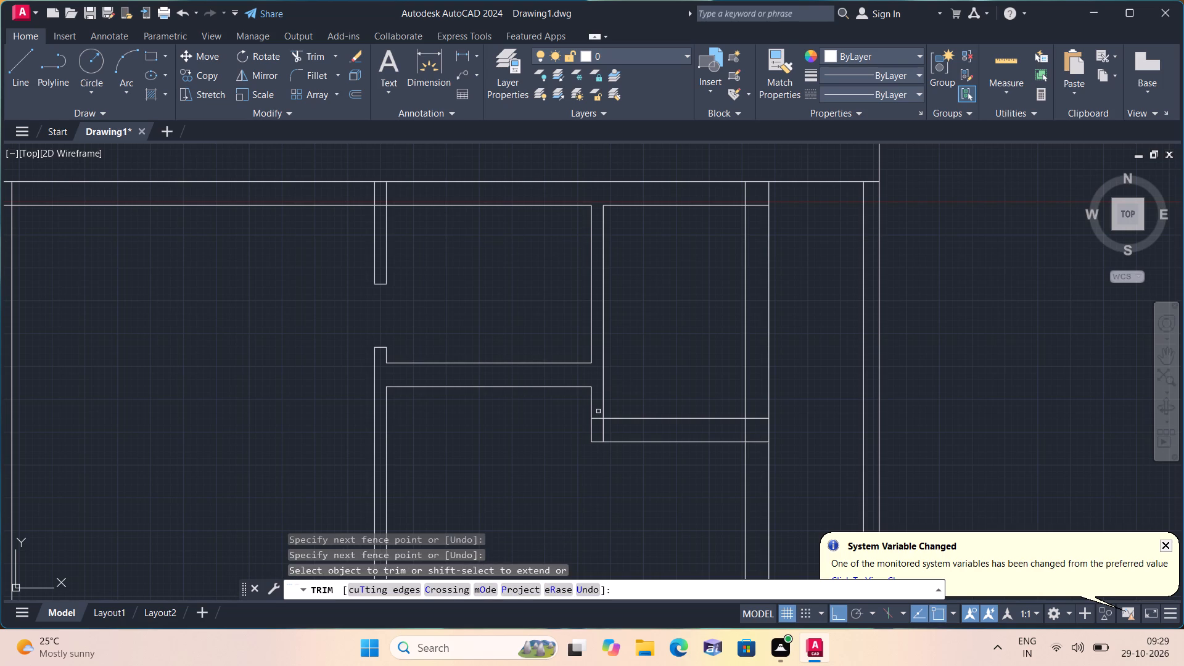
Trim the overlapping lines at both ends of the short cross wall, at the second interior vertical wall and the right exterior wall.
left_click(598, 417)
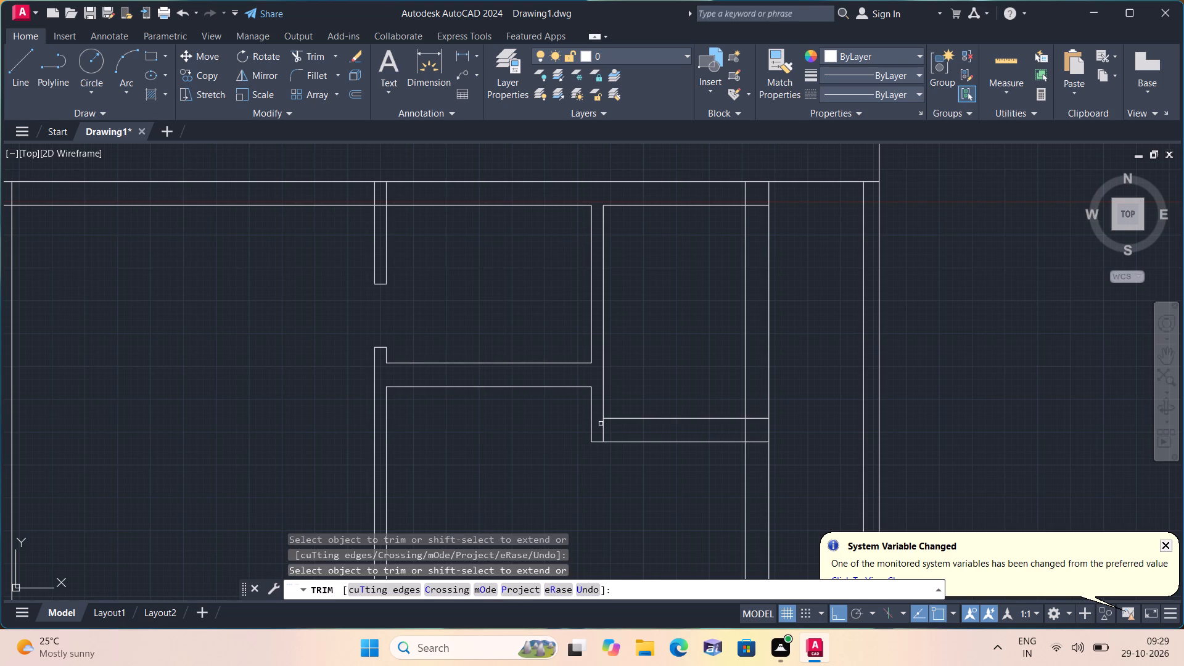
left_click(603, 426)
scroll(784, 437, "up", 1)
left_click_drag(737, 407, 738, 434)
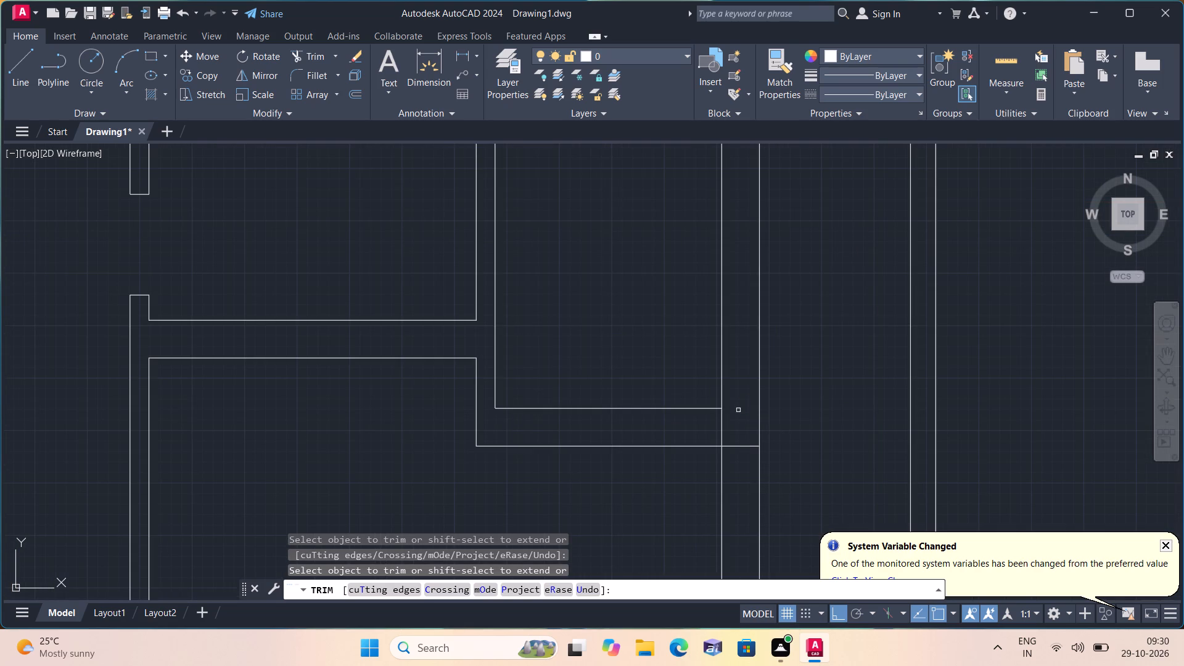
left_click_drag(738, 434, 738, 454)
left_click_drag(738, 454, 730, 413)
left_click(729, 424)
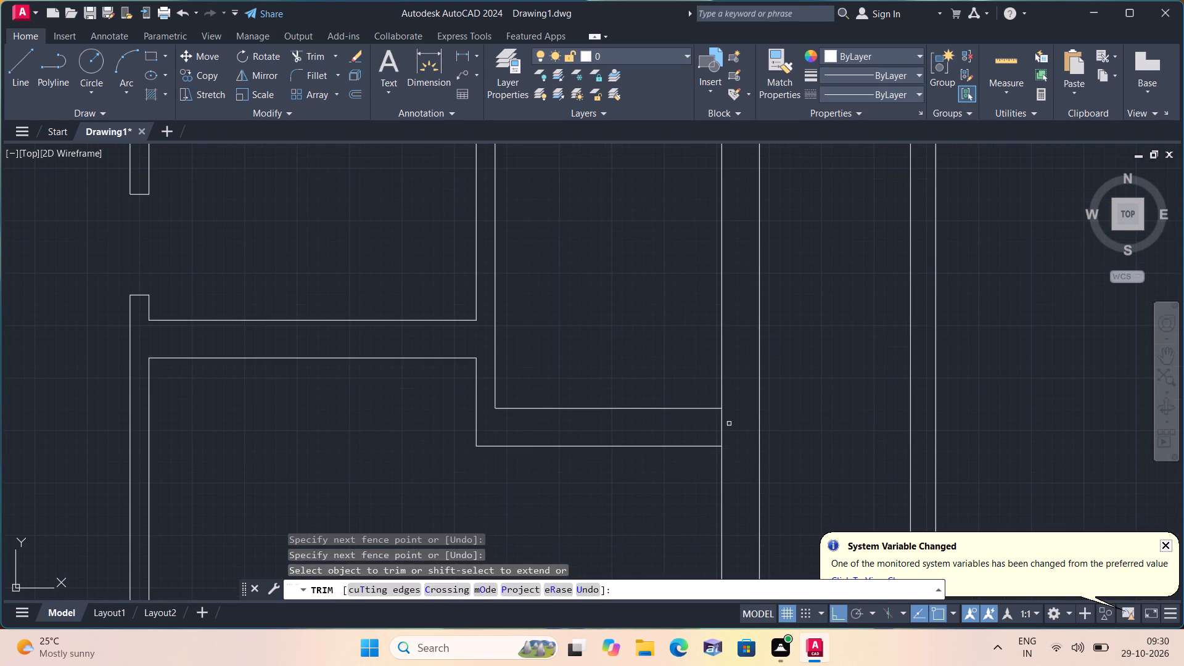
left_click(711, 427)
key("space")
From the right exterior wall, draw a line 6" left along the short cross wall, across its thickness, 2' left, and back across.
type("l")
key("space")
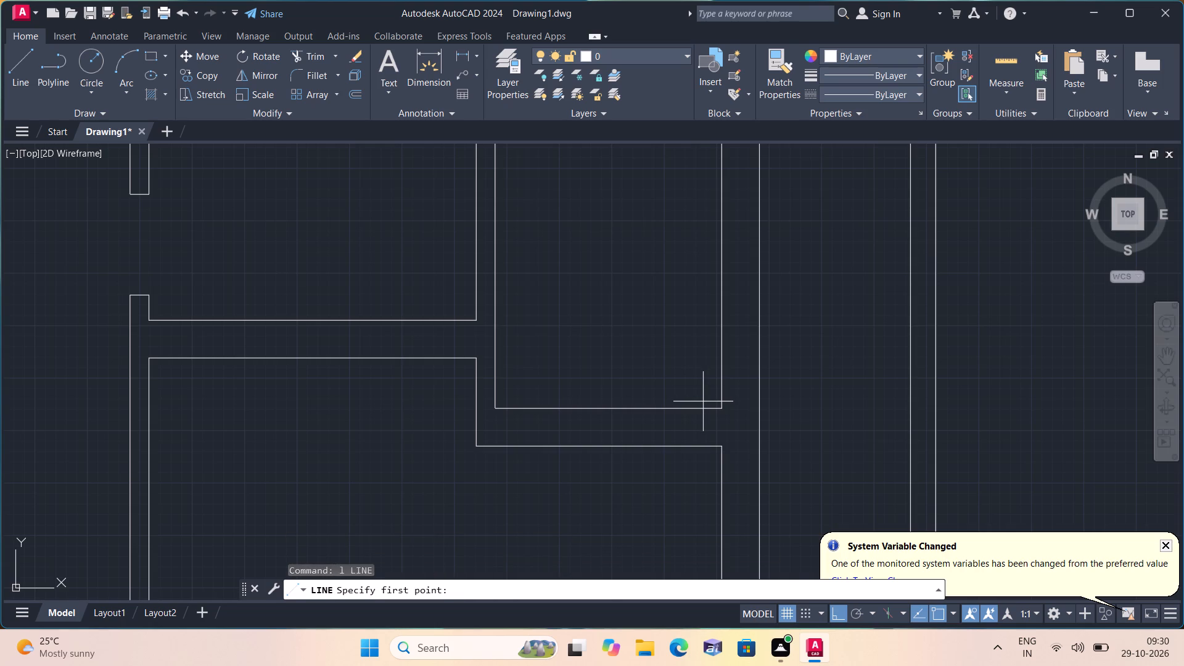
left_click(721, 409)
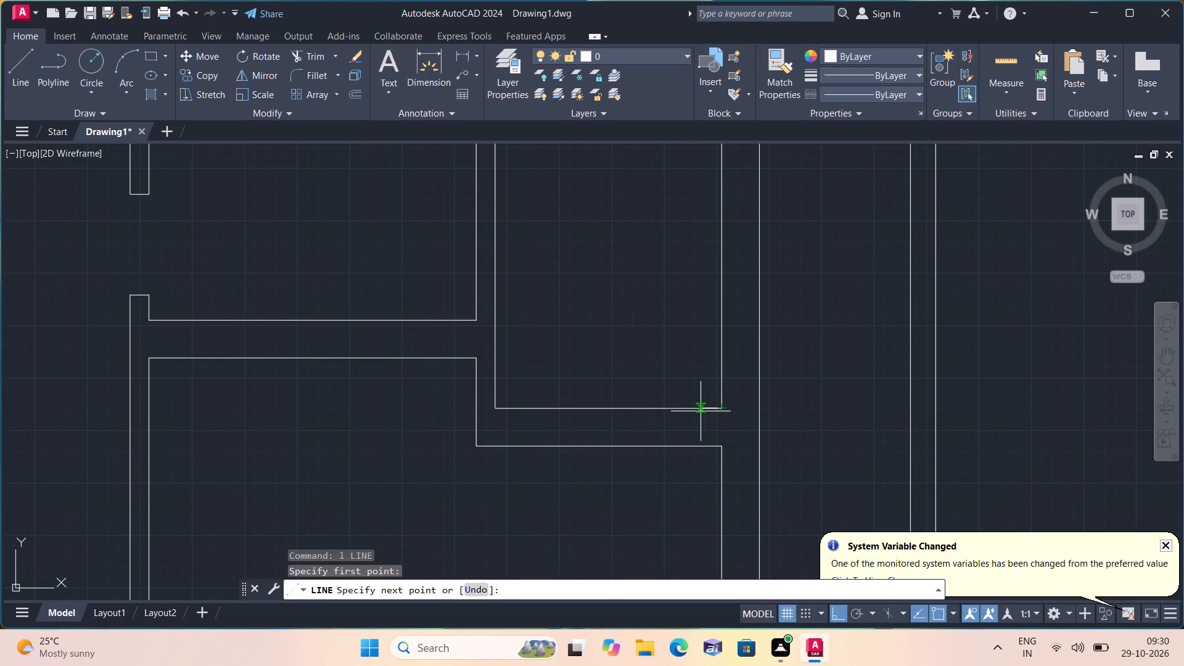
type("6\"")
key("space")
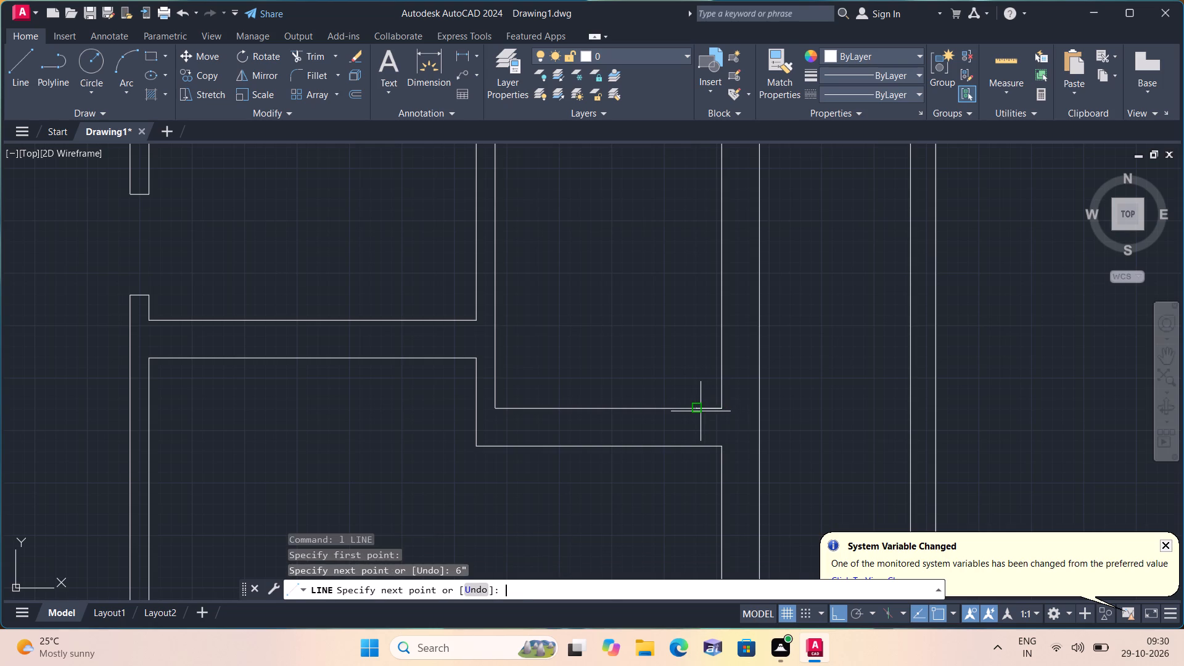
left_click(699, 450)
type("2'")
key("space")
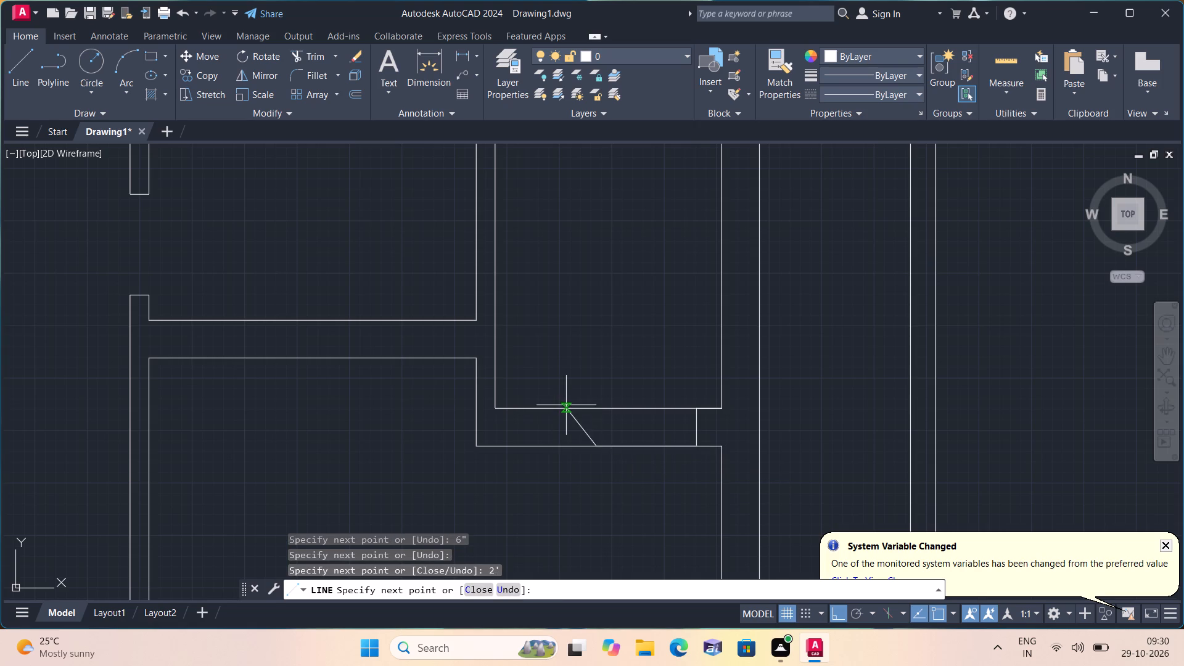
left_click(598, 411)
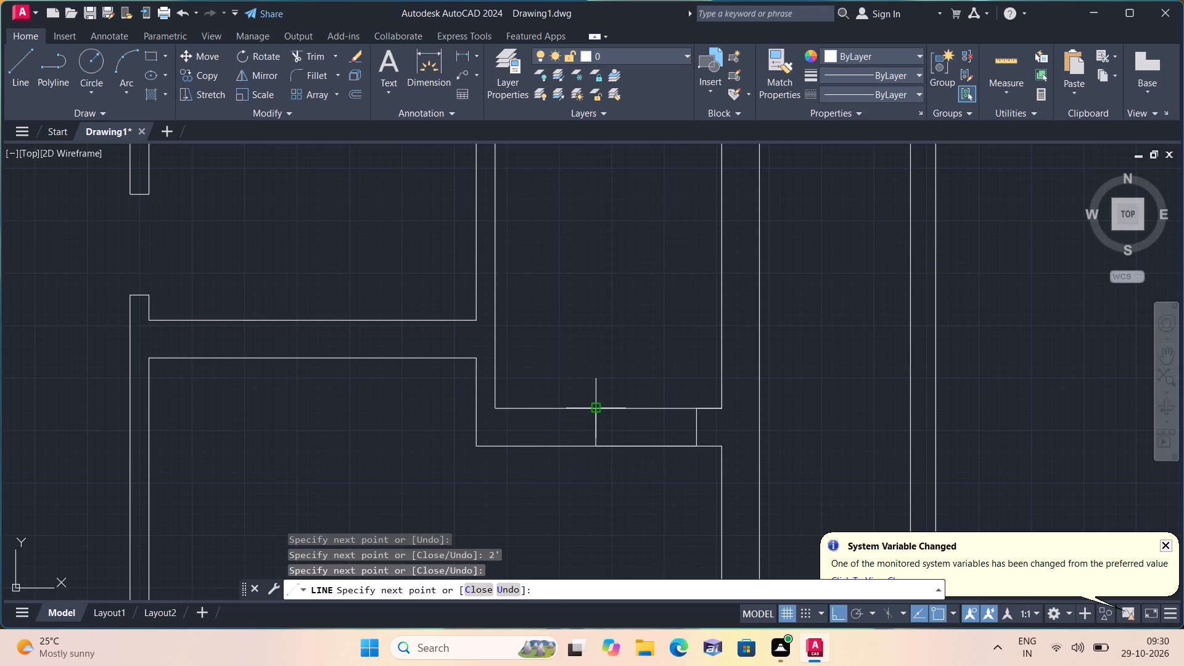
key("space")
Trim the short cross wall's lines between the two edge lines to form the 2' door opening.
type("trim")
key("space")
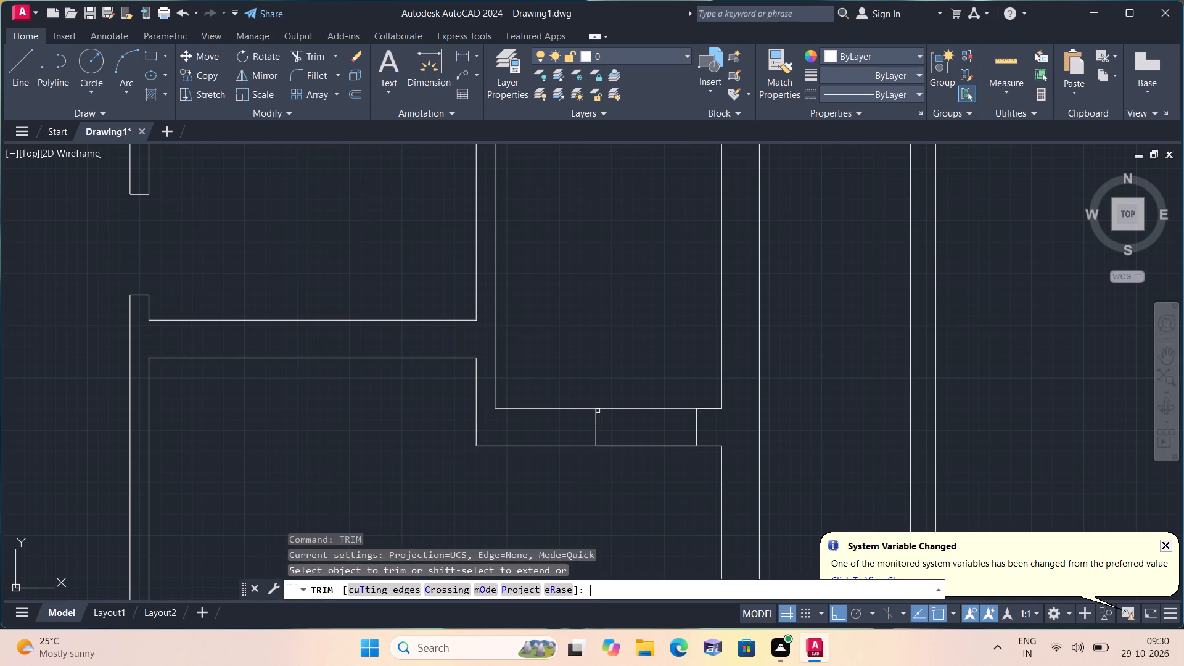
left_click_drag(641, 371, 645, 392)
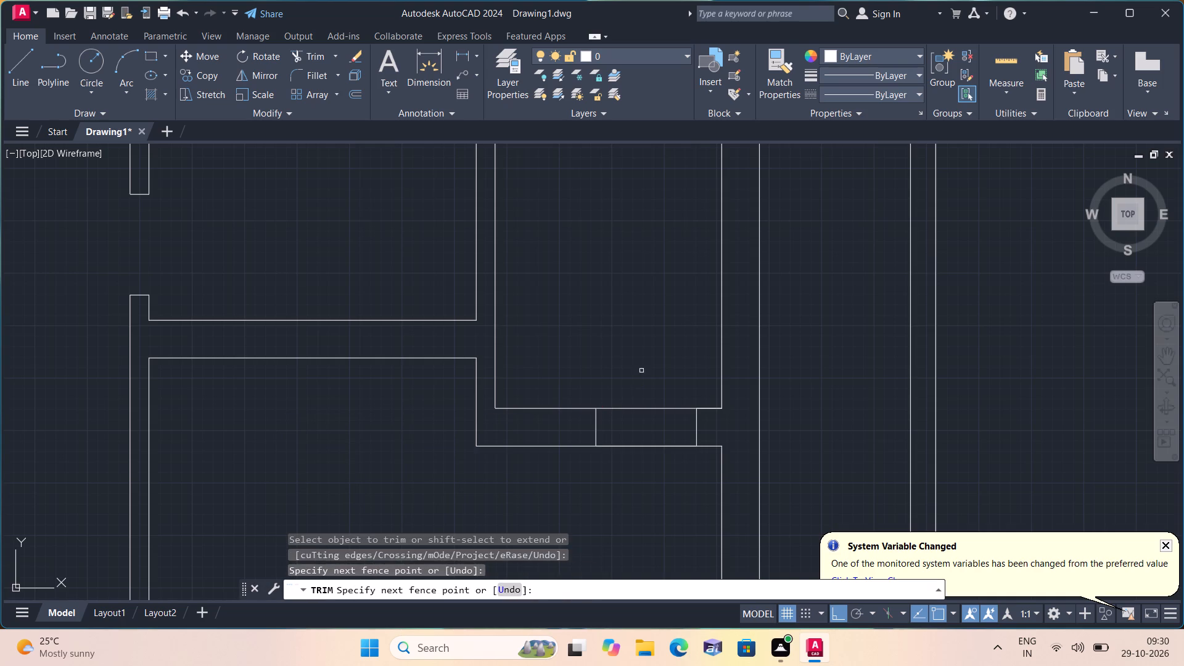
left_click_drag(645, 392, 650, 485)
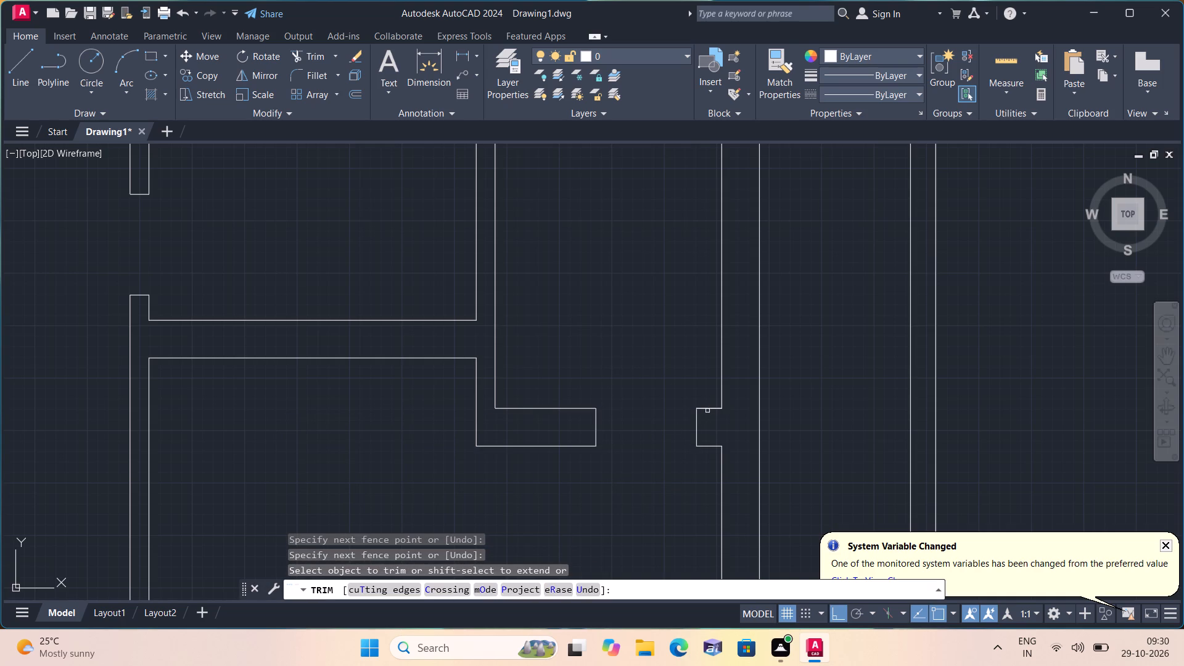
left_click(708, 409)
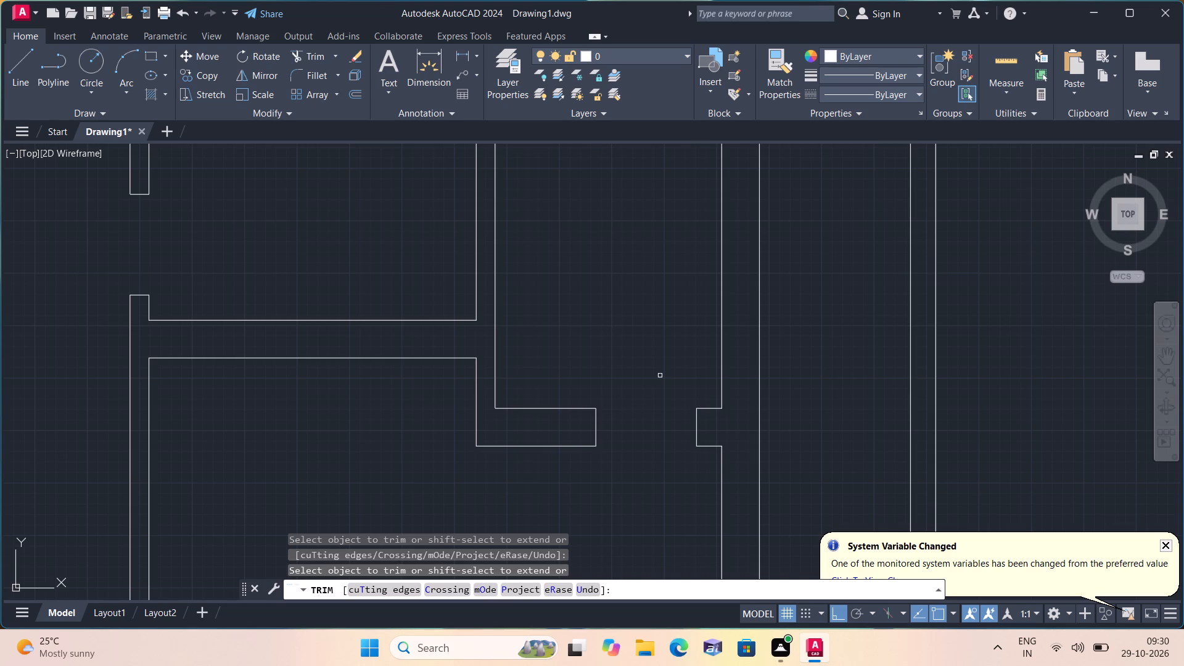
key("space")
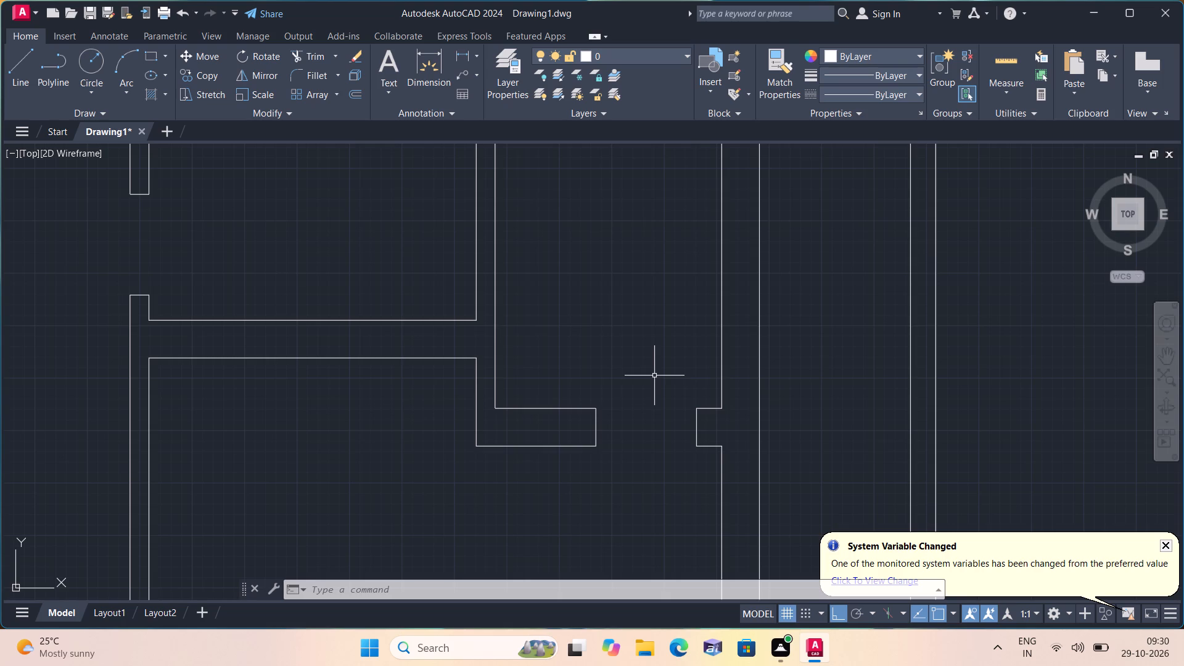
key("space")
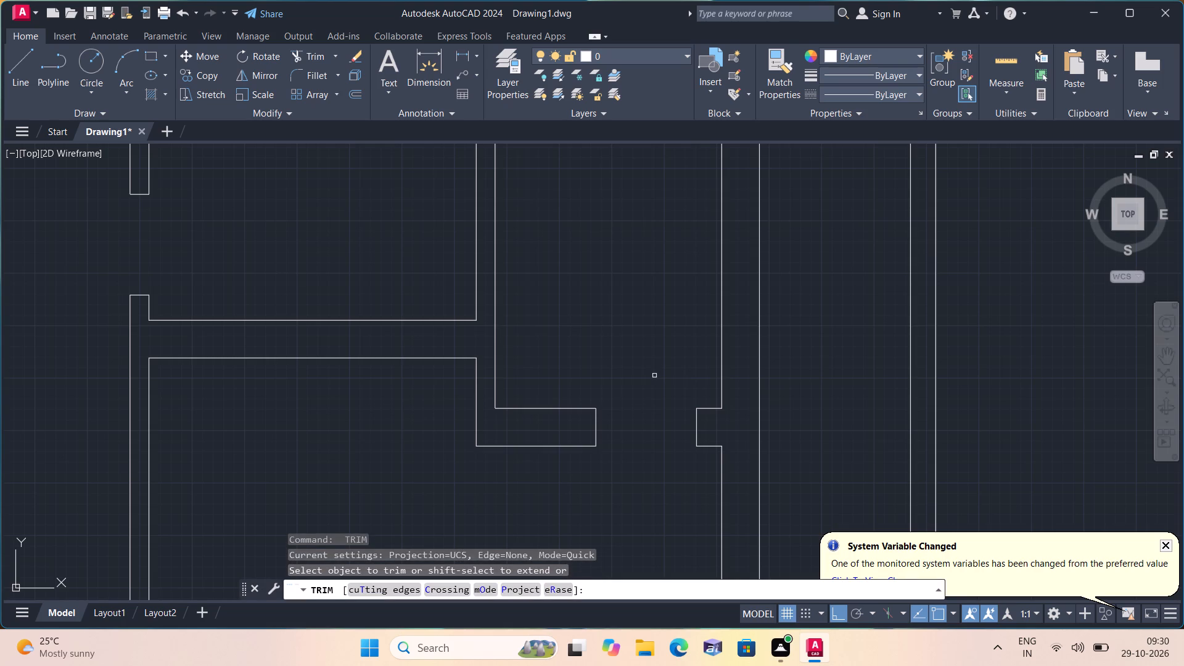
key("Escape")
From the first interior vertical wall, draw a line 6" left along the left room's cross wall, across its thickness, and 3' further left.
key("l")
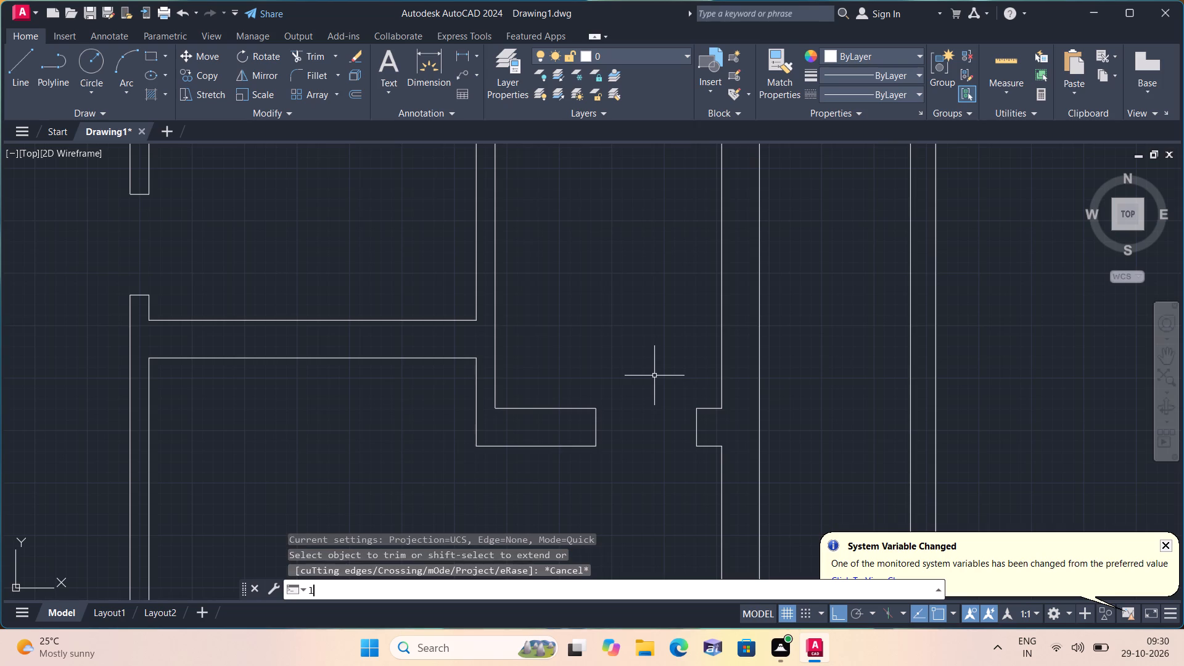
key("space")
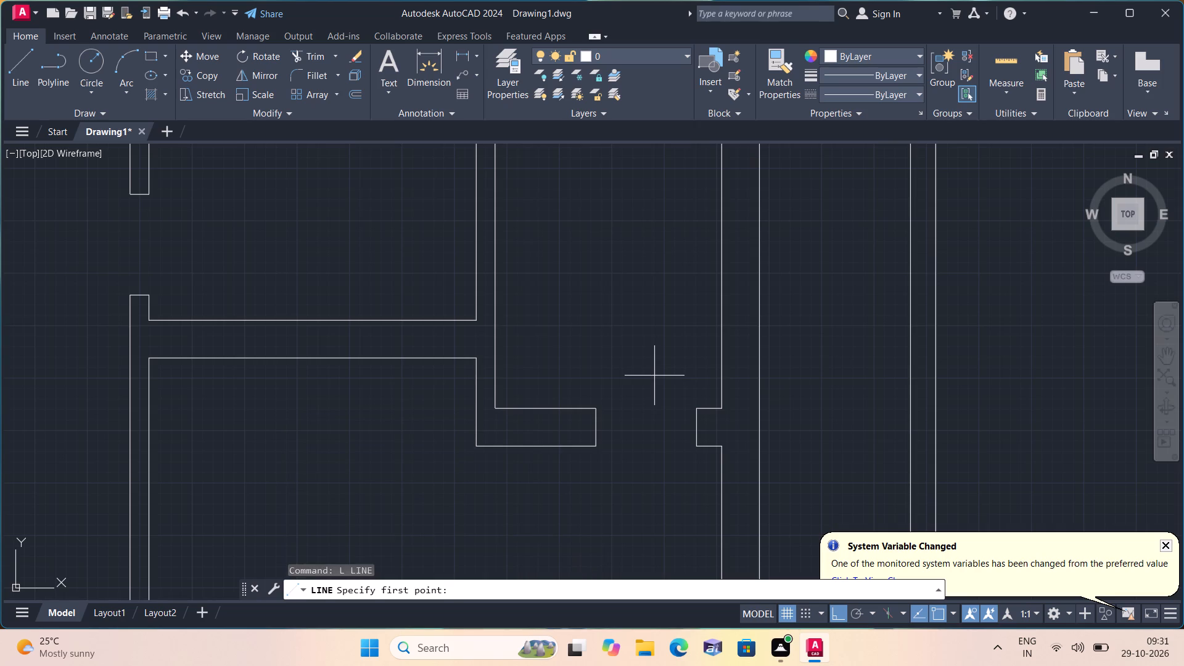
scroll(562, 397, "down", 1)
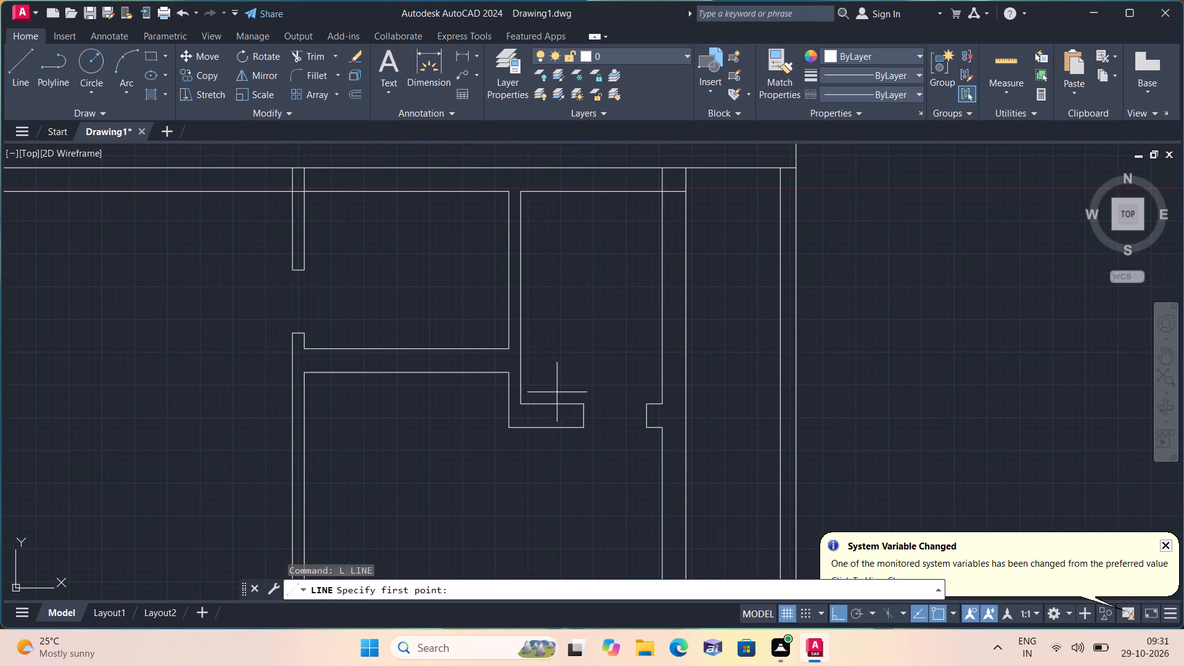
scroll(407, 342, "down", 1)
middle_click_drag(392, 393, 510, 316)
middle_click_drag(504, 356, 519, 315)
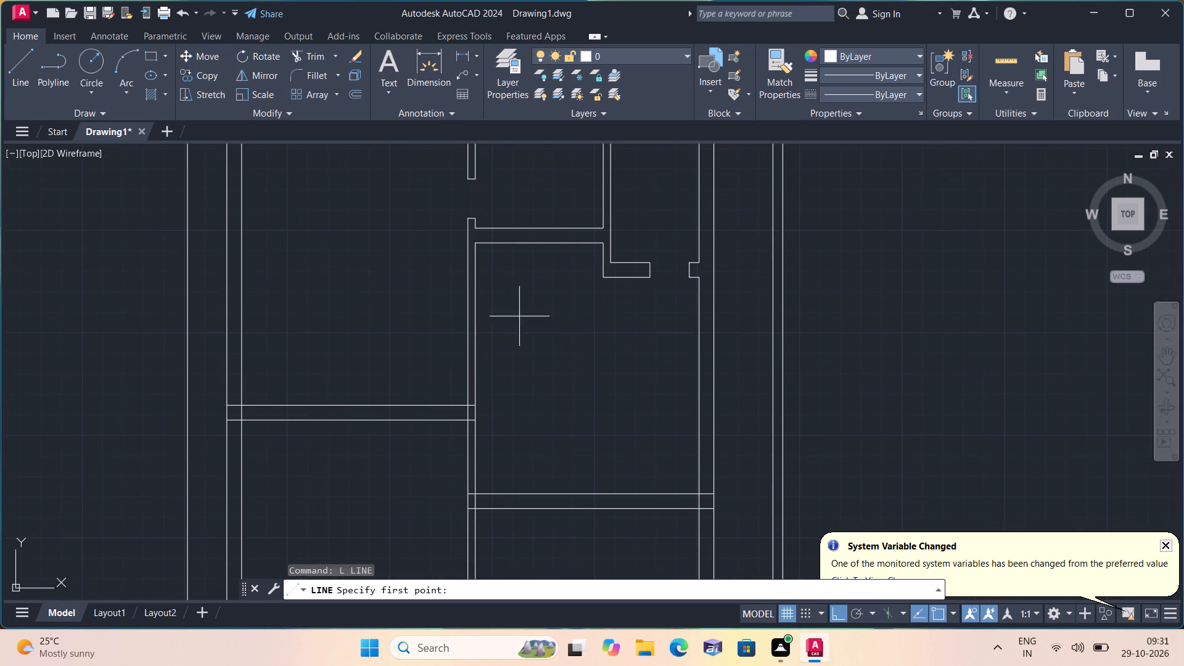
scroll(477, 405, "up", 2)
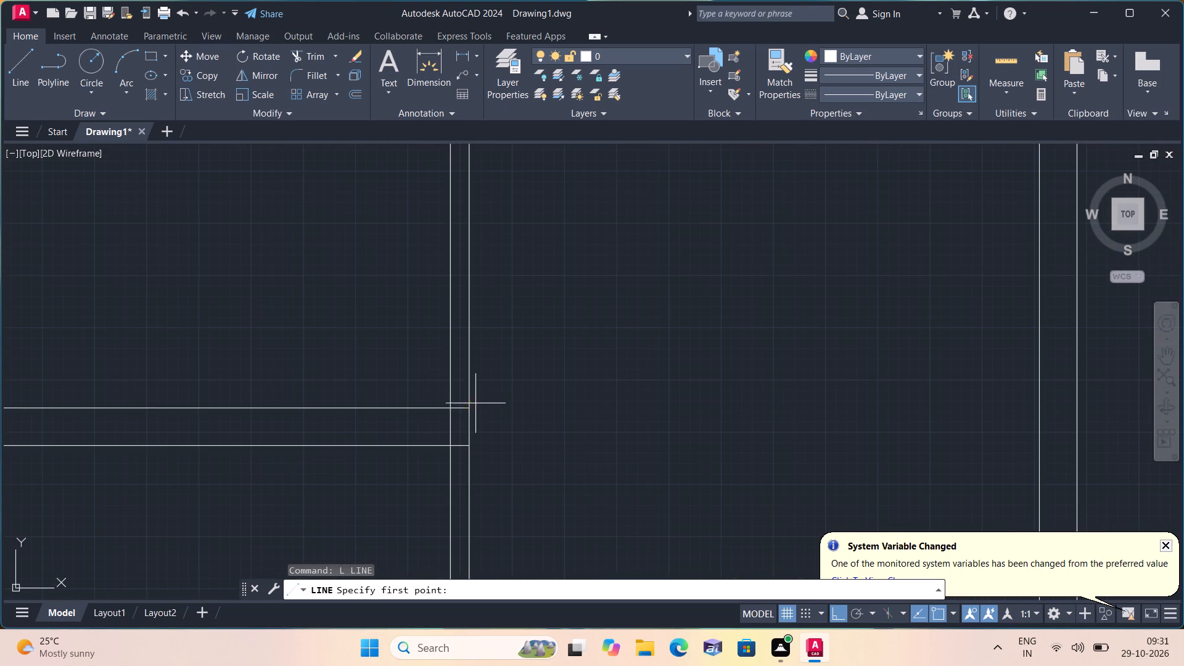
left_click(451, 406)
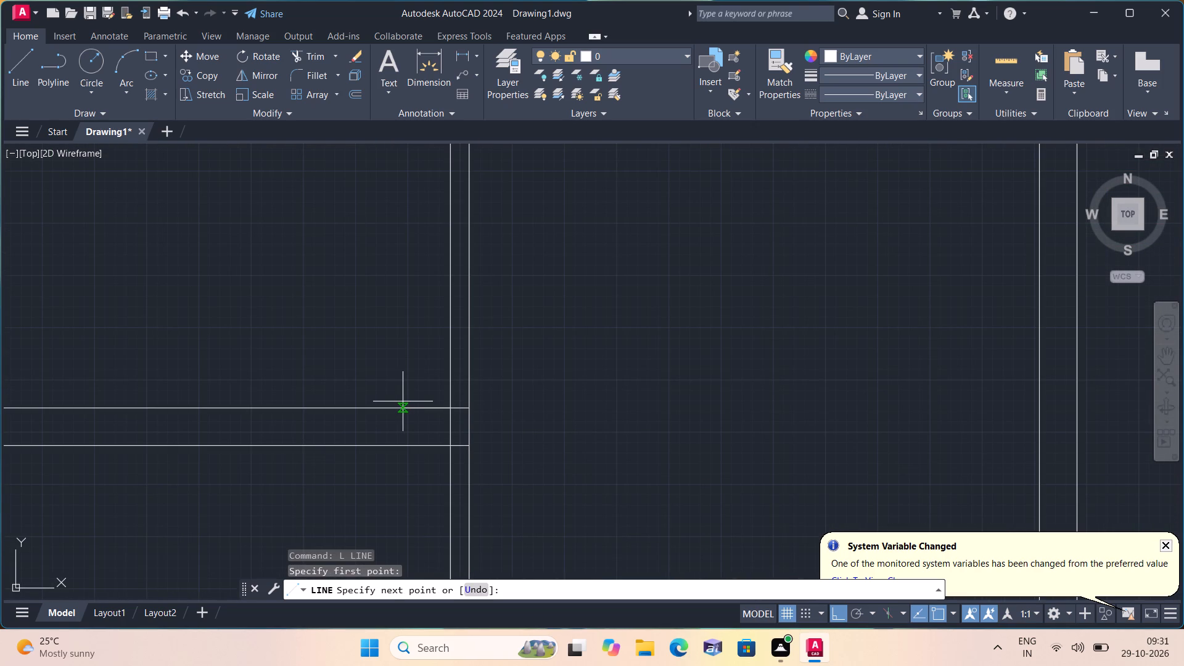
type("6\"")
key("space")
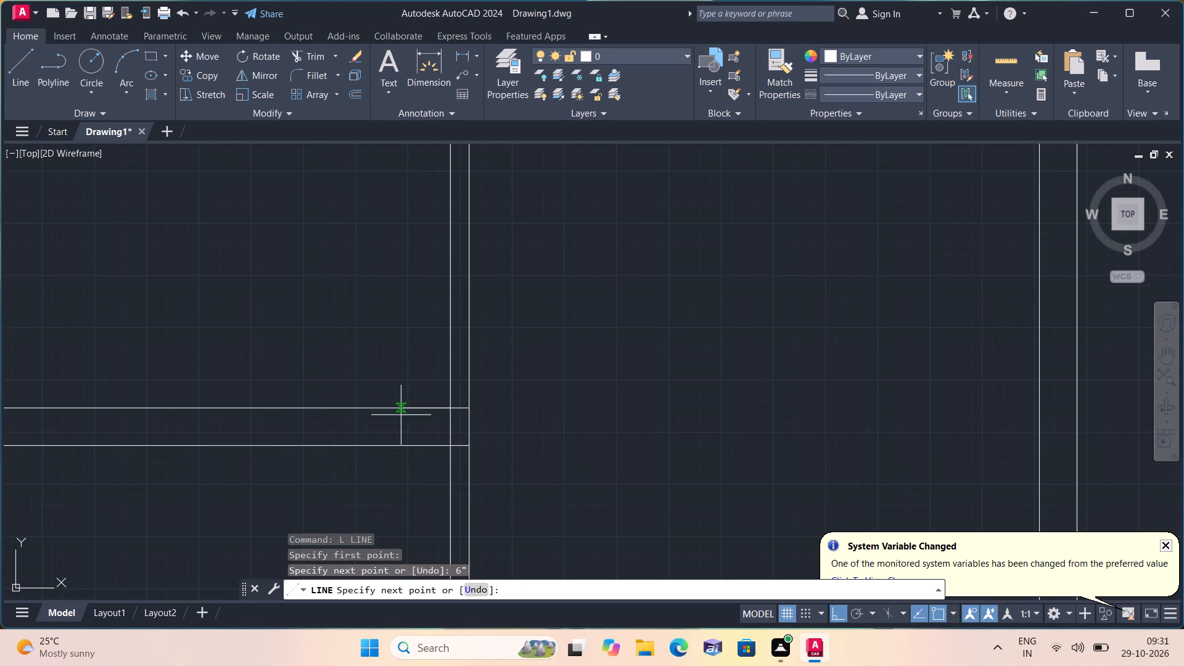
left_click(427, 446)
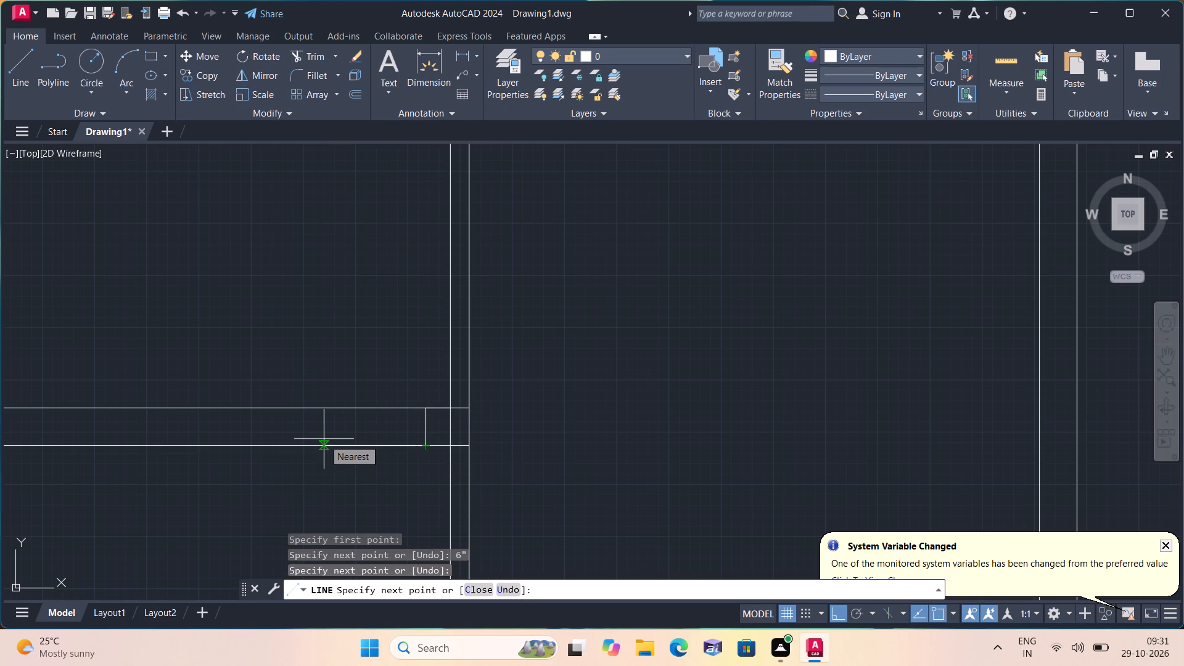
type("3'")
key("space")
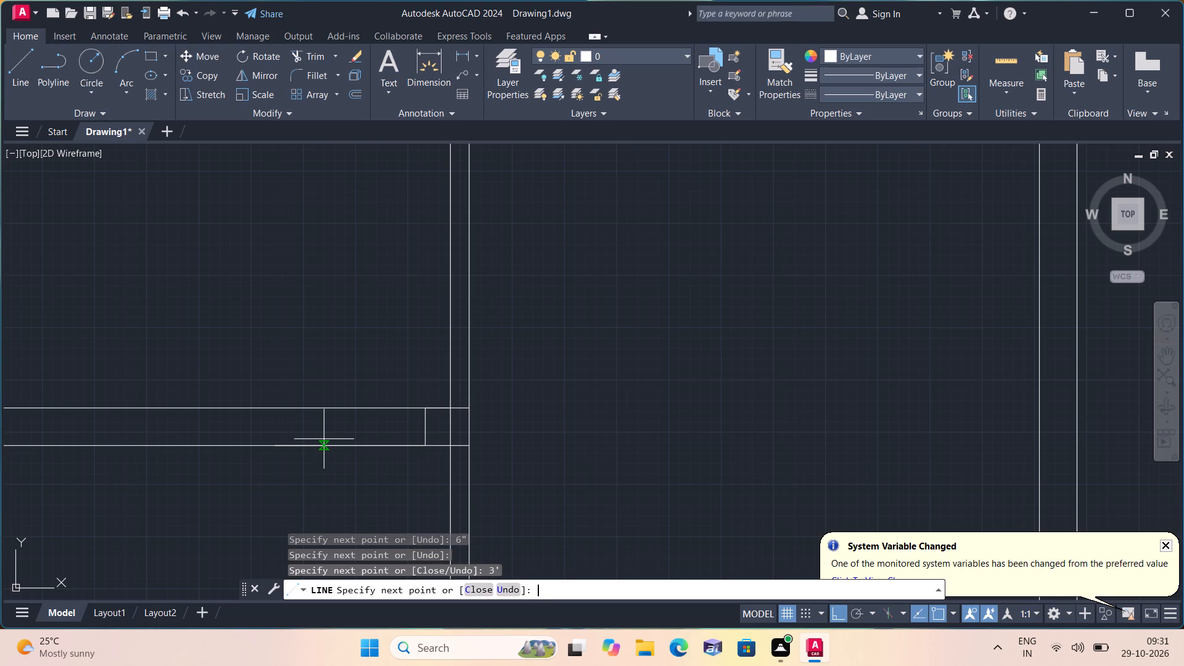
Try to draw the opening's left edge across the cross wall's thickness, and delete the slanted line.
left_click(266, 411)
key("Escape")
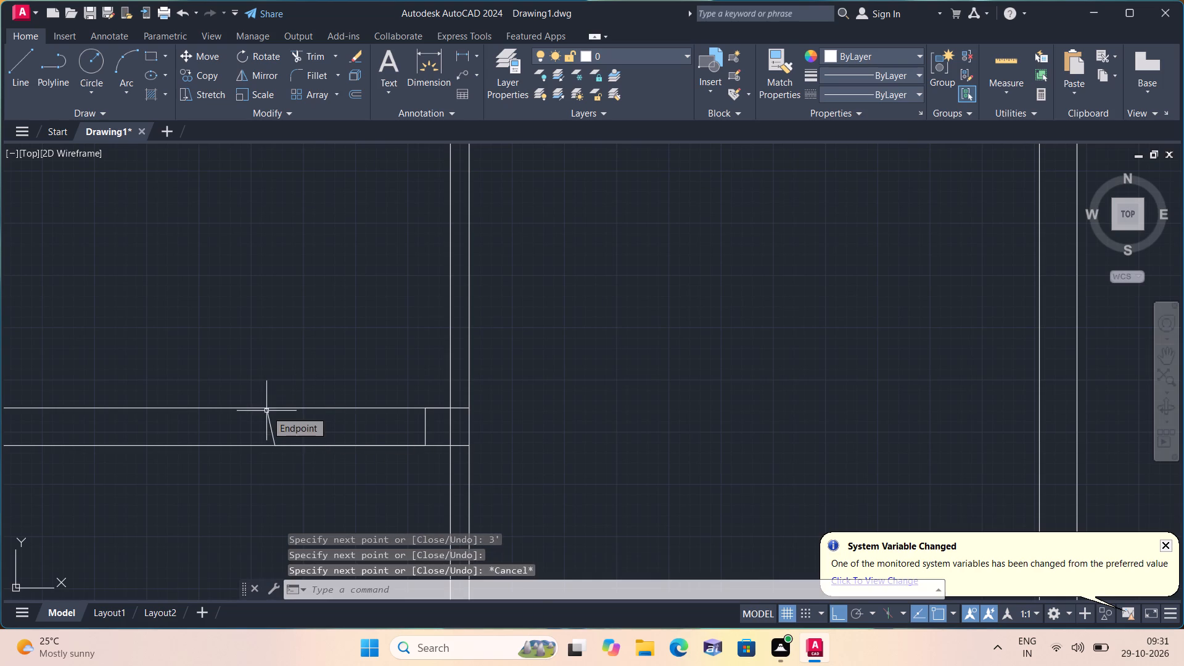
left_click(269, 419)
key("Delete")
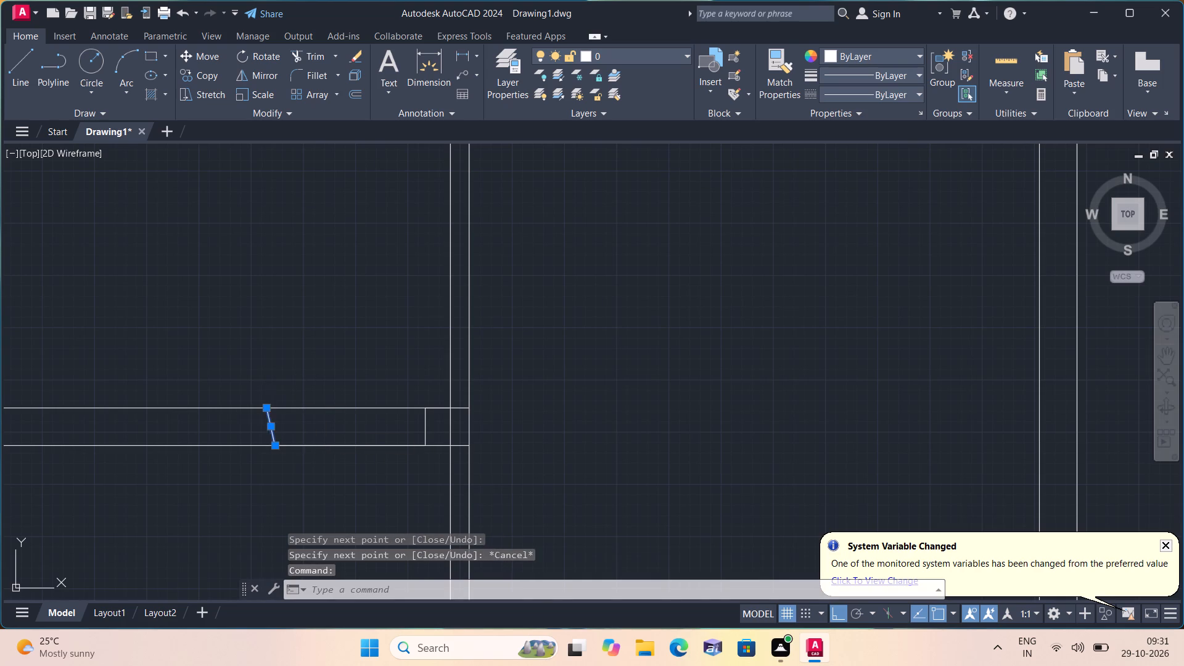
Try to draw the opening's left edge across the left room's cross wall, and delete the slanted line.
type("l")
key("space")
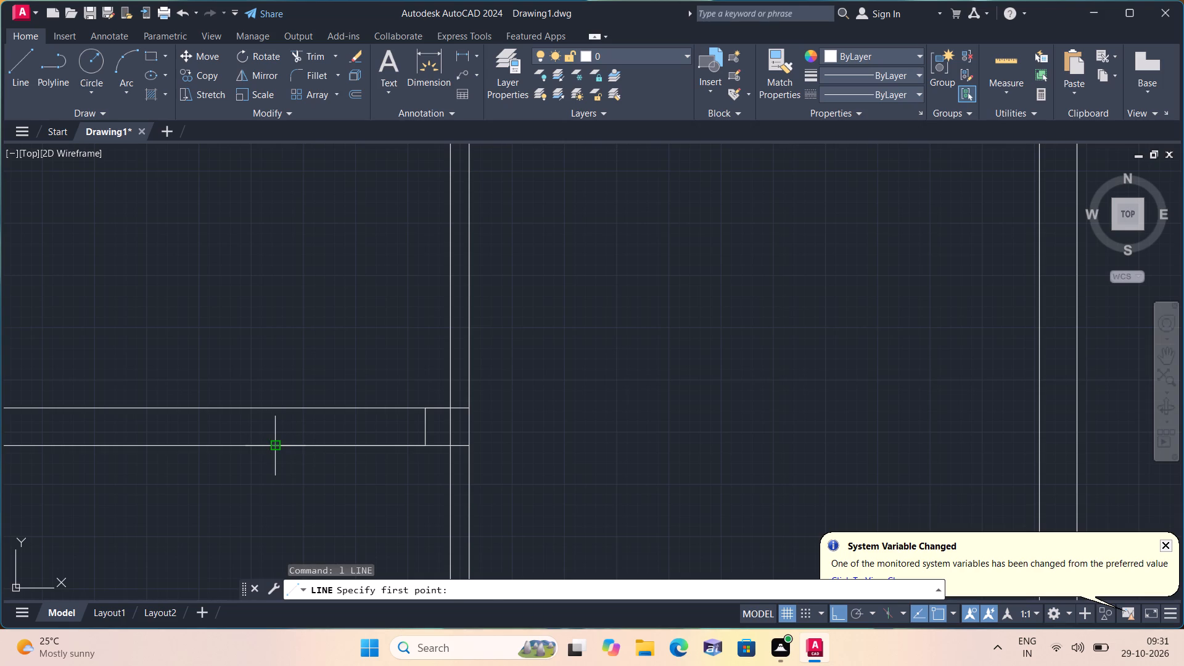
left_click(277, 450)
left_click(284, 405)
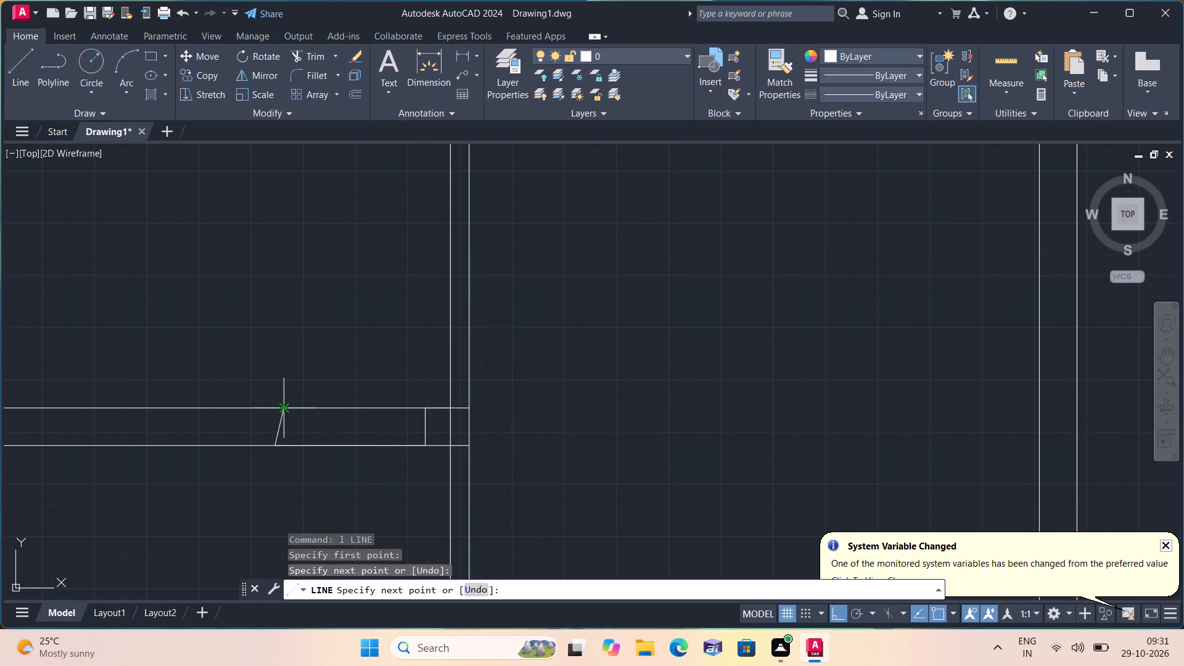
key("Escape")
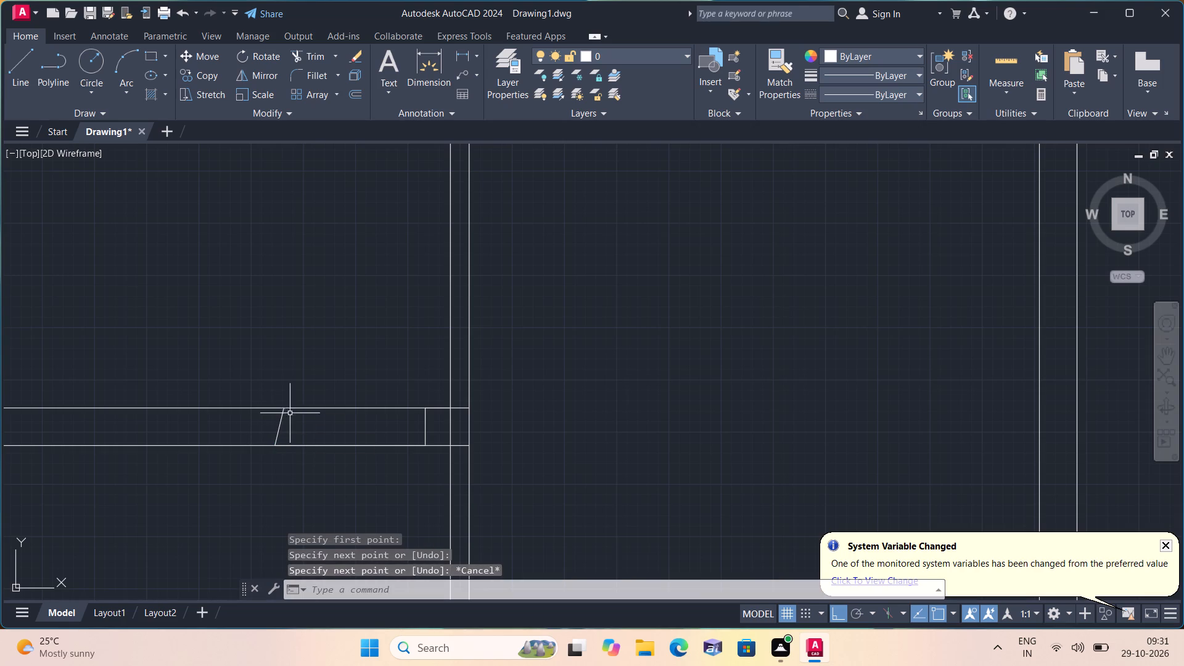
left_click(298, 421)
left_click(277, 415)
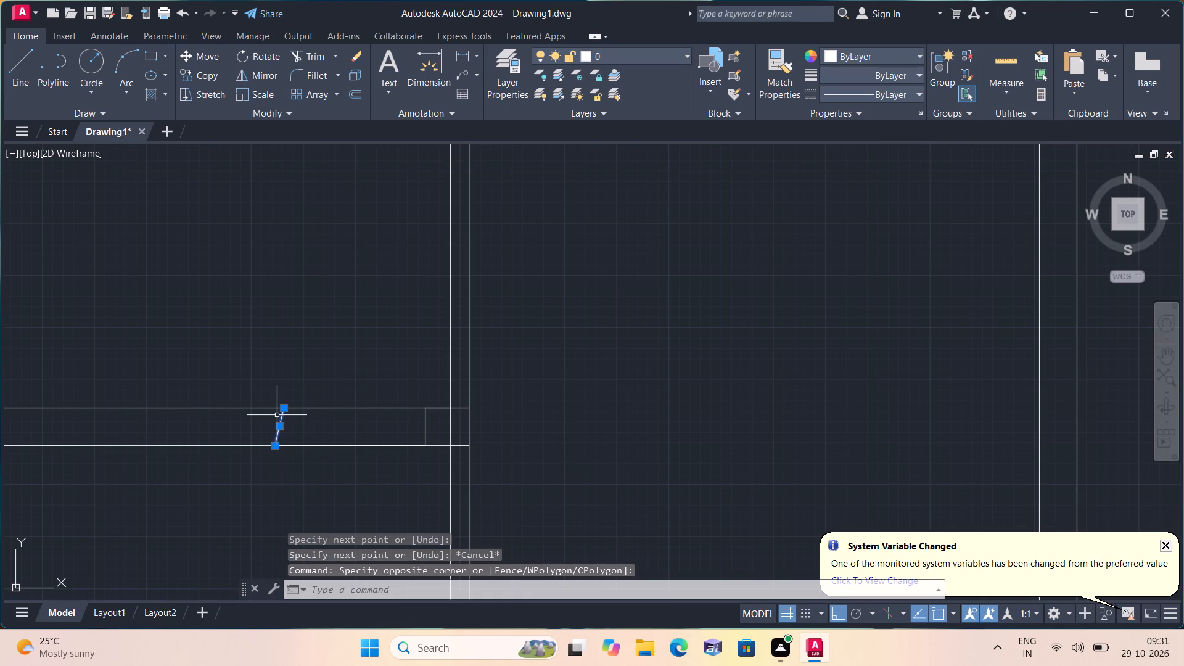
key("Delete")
Draw the opening's left edge as a straight vertical line across the thickness of the left room's cross wall.
type("l")
key("space")
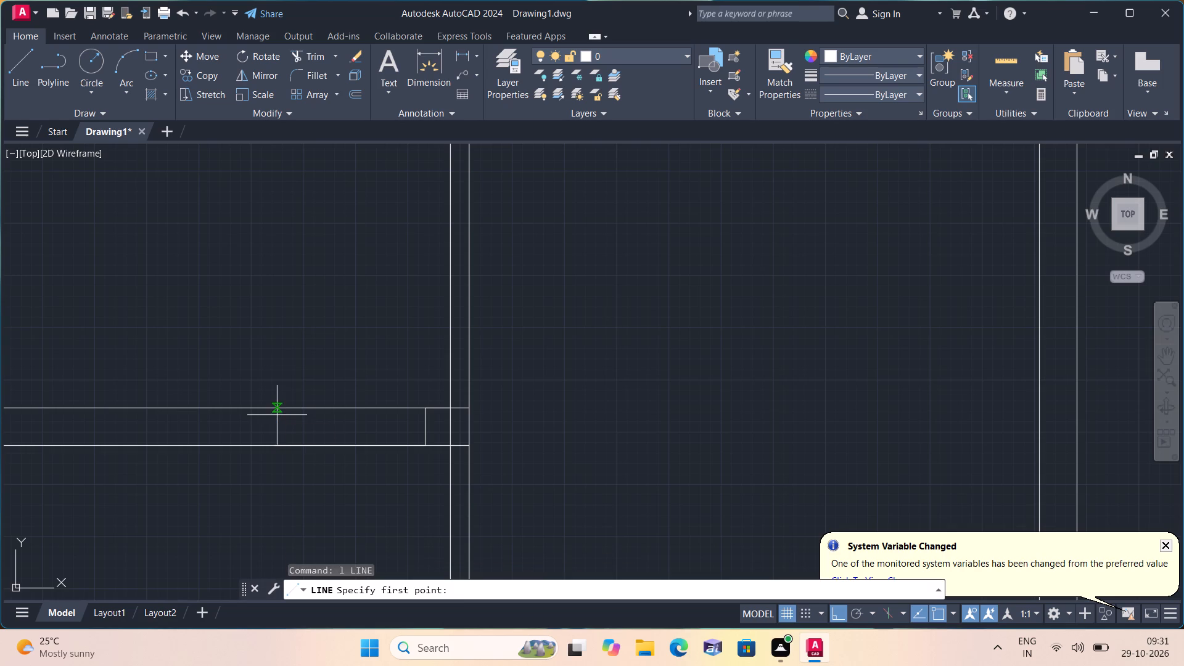
left_click(269, 449)
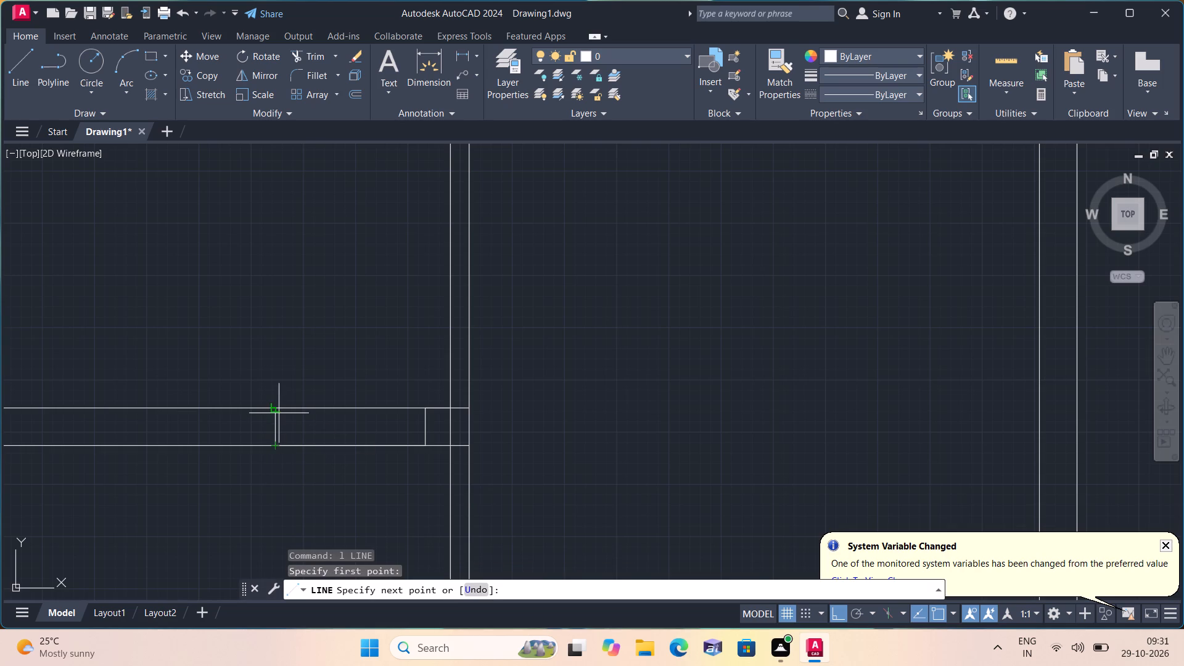
left_click(279, 412)
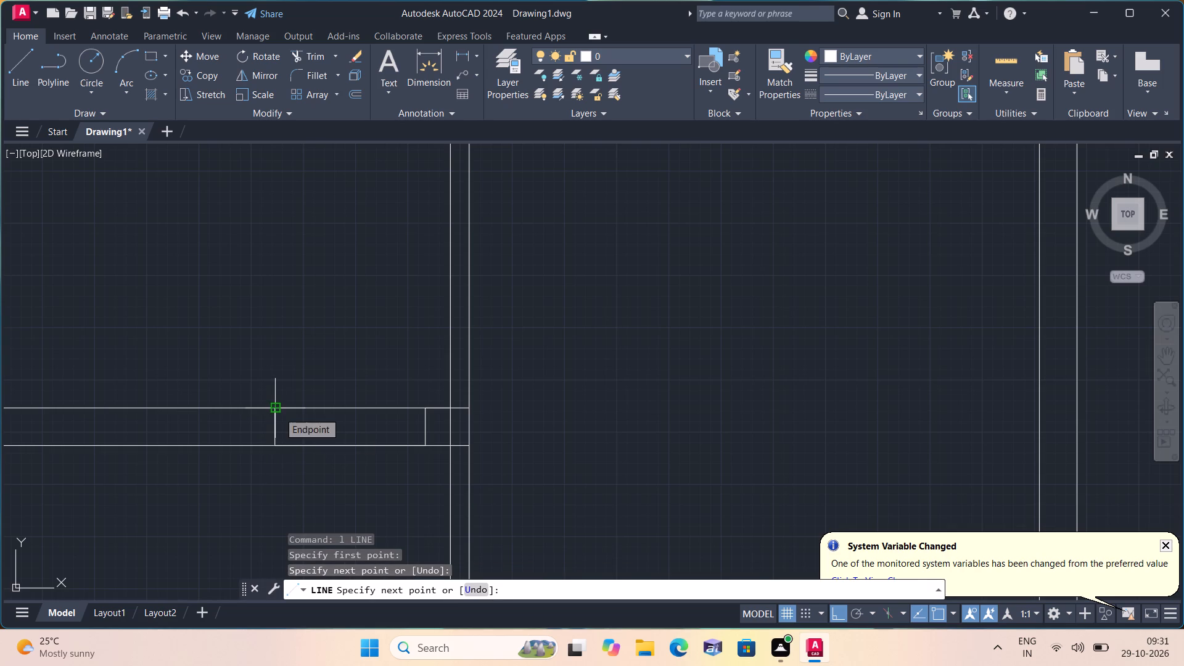
key("space")
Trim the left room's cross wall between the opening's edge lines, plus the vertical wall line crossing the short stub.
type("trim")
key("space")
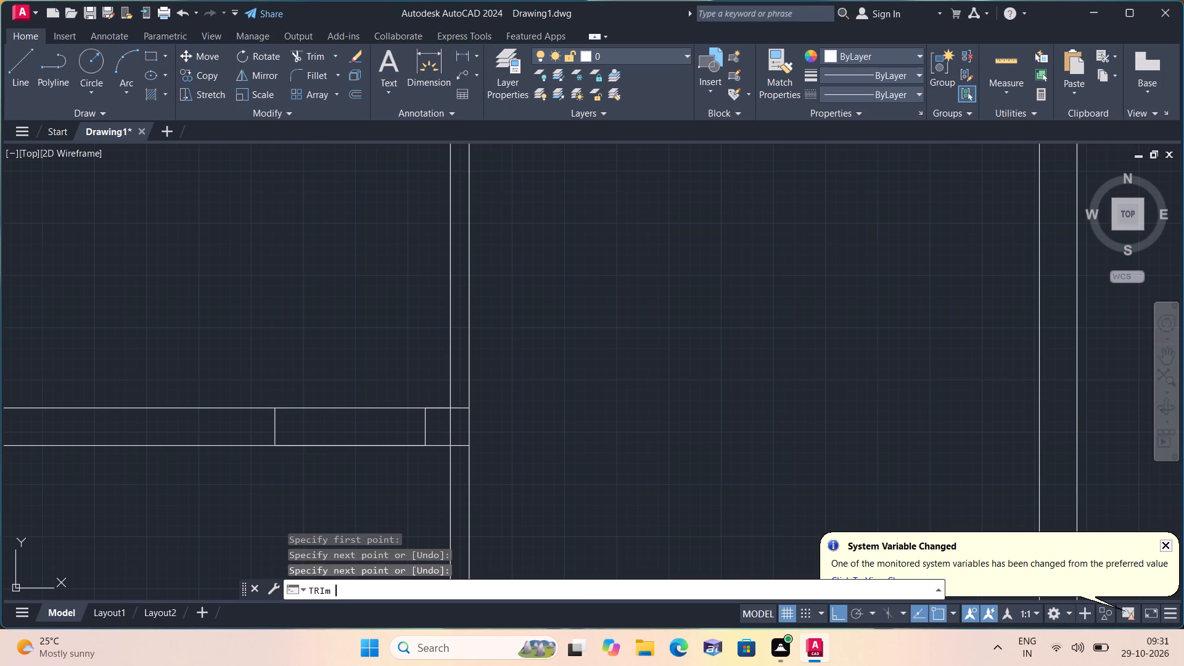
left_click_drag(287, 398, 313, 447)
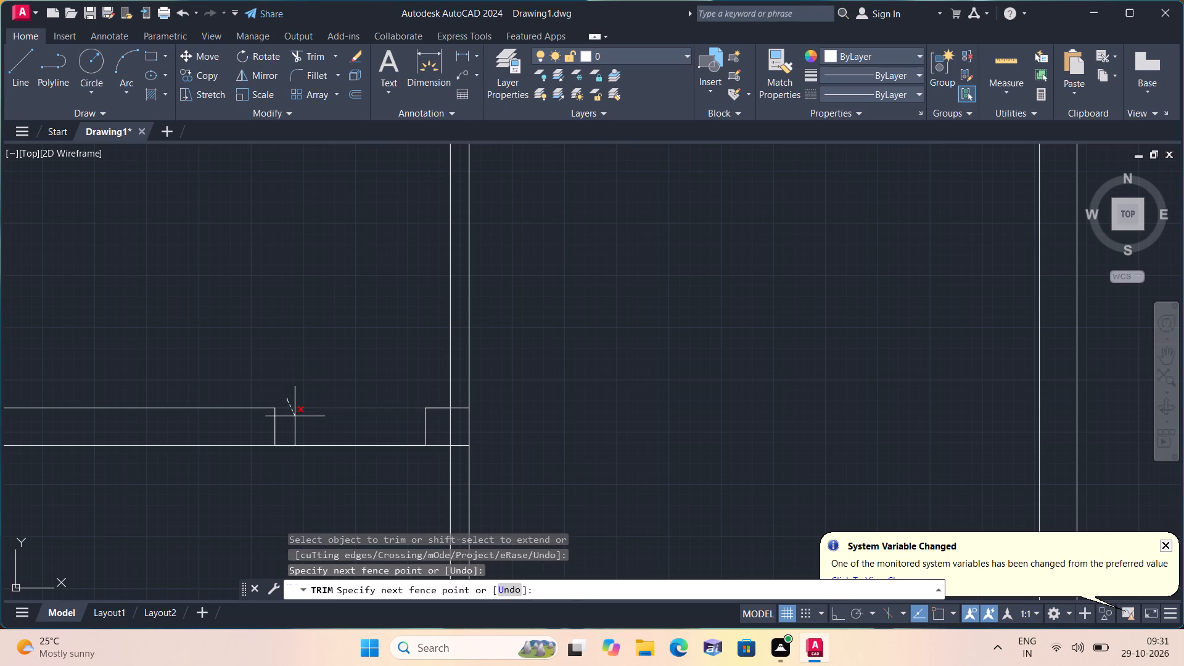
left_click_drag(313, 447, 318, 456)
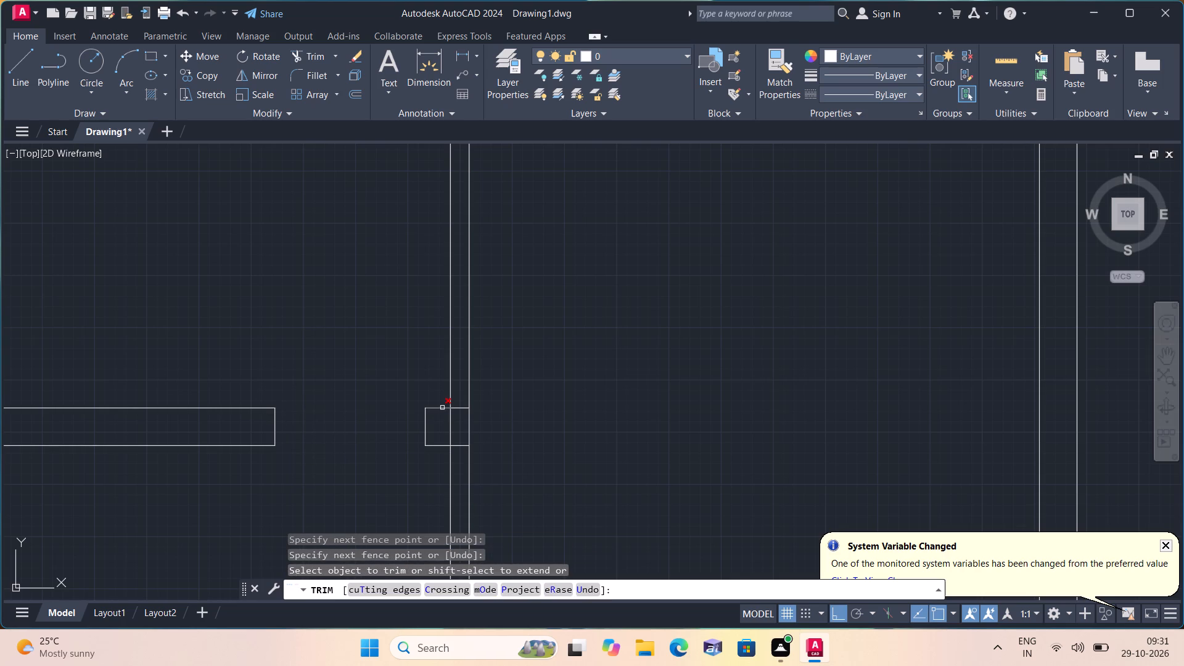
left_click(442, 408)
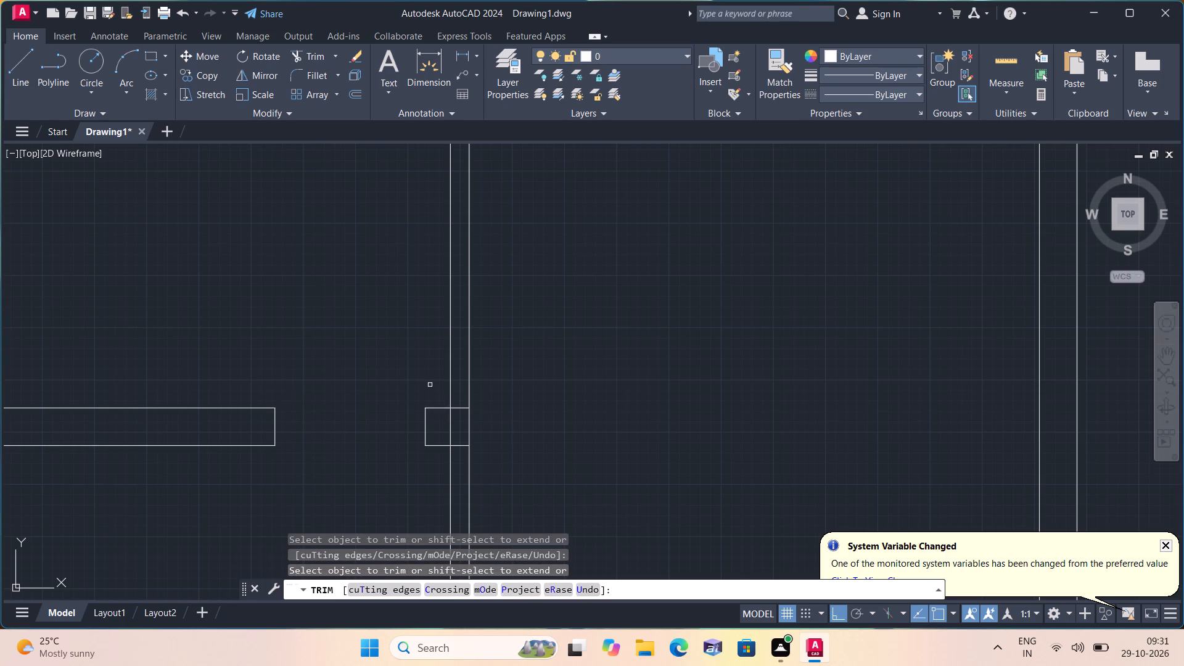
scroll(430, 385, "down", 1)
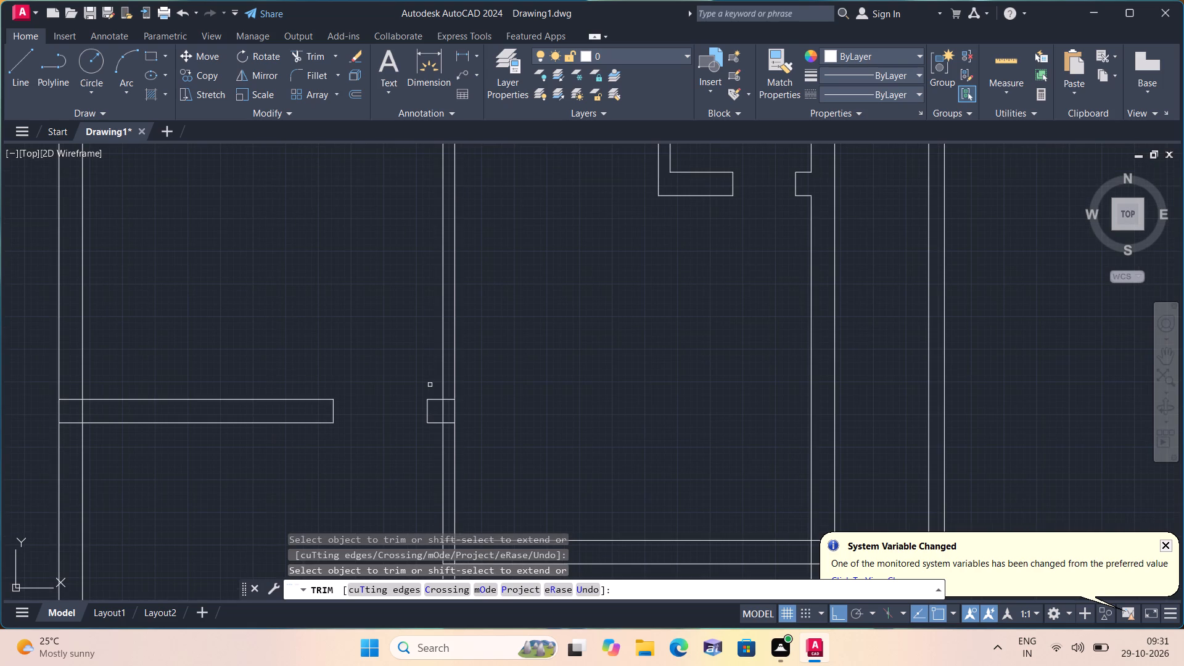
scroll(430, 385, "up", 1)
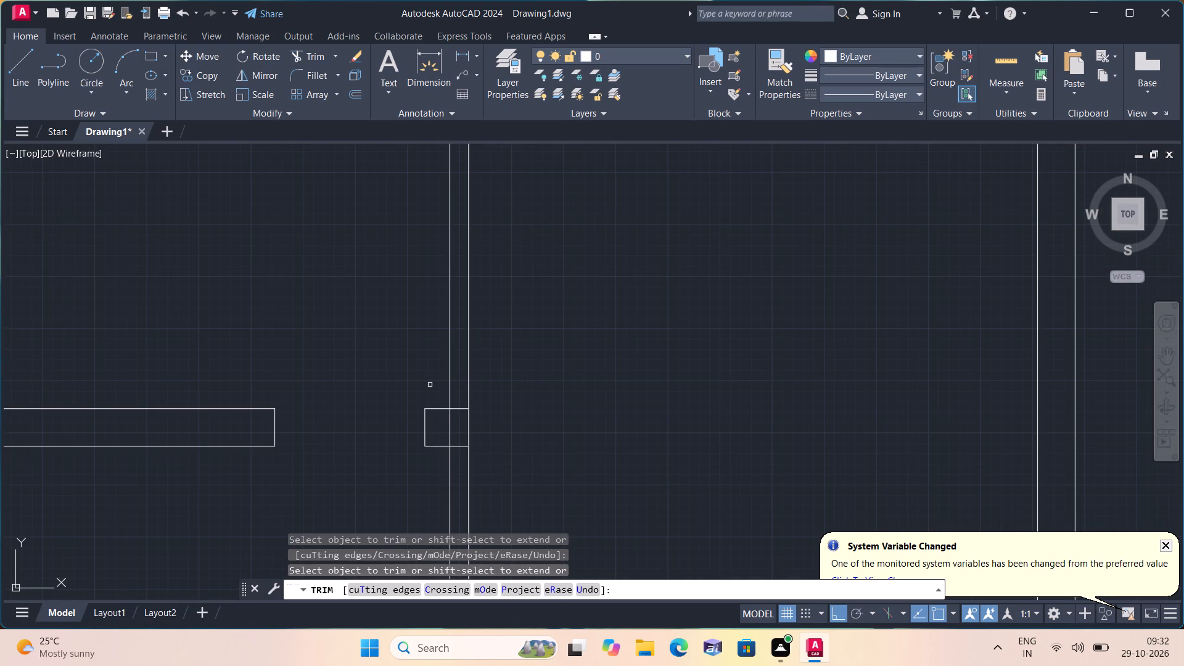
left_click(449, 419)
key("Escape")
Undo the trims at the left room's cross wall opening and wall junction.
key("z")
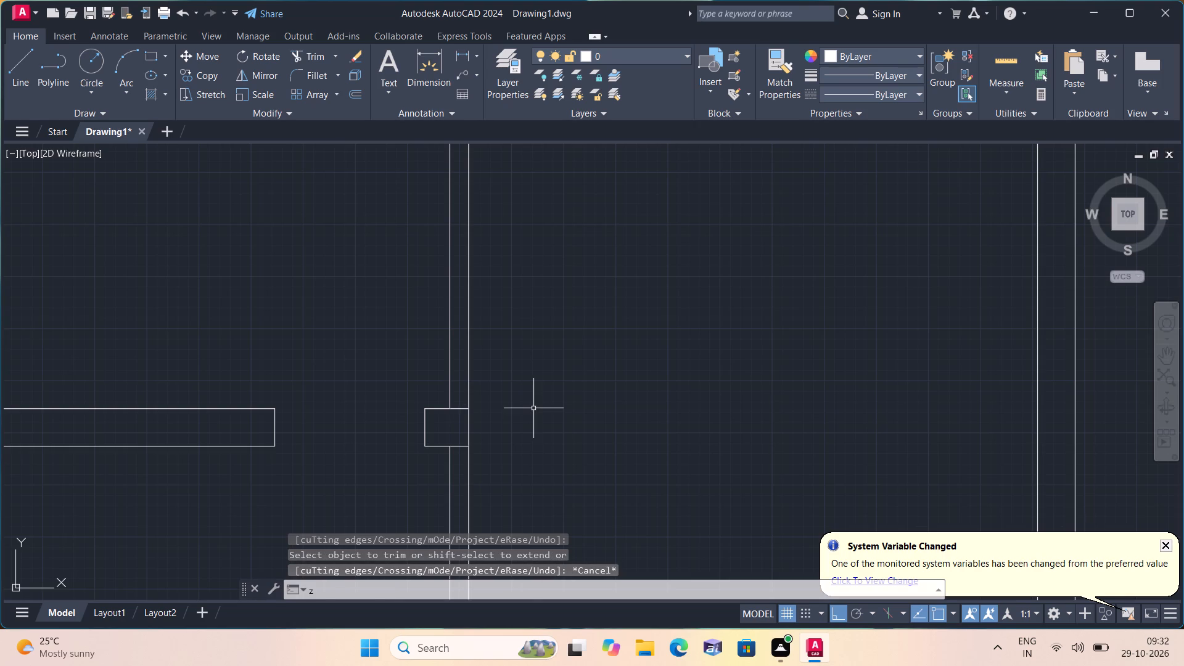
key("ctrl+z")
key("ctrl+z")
Trim both lines of the left room's cross wall between the edge lines to form the 3' door opening.
scroll(533, 408, "down", 1)
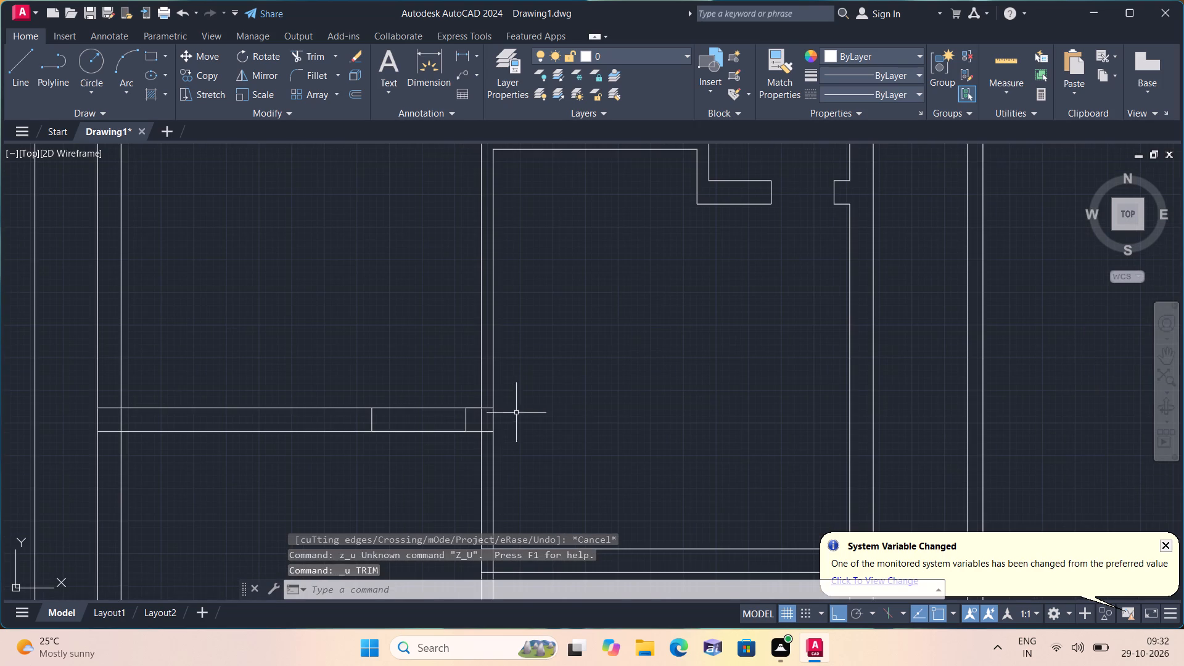
type("trim")
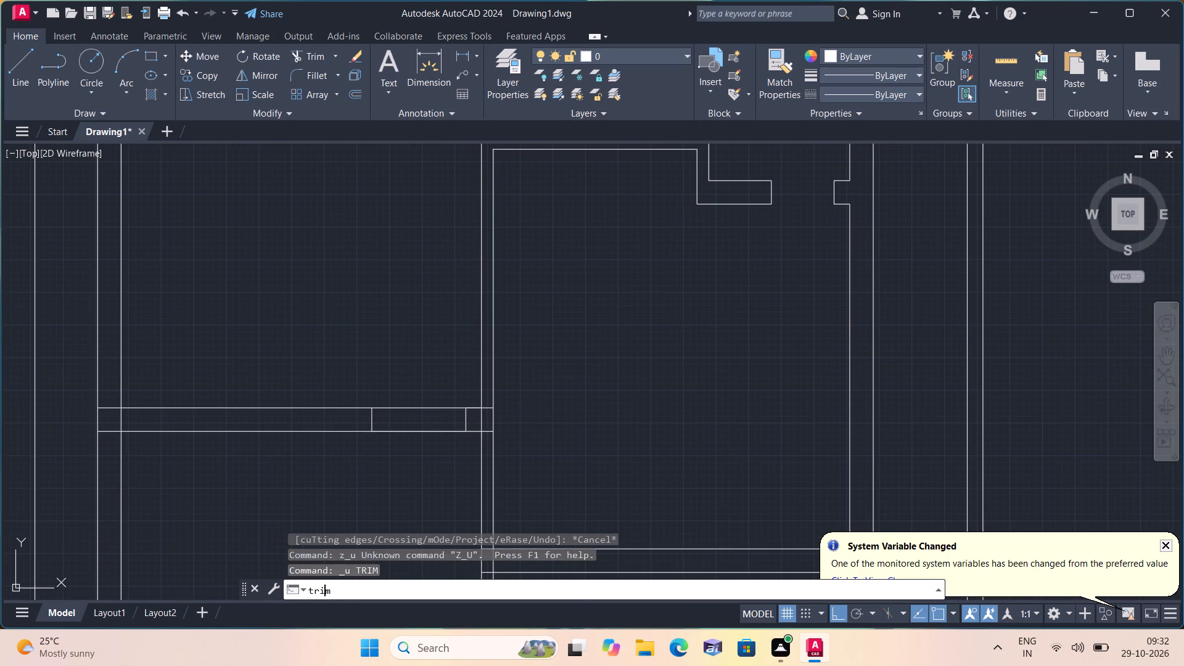
key("space")
left_click_drag(394, 380, 413, 478)
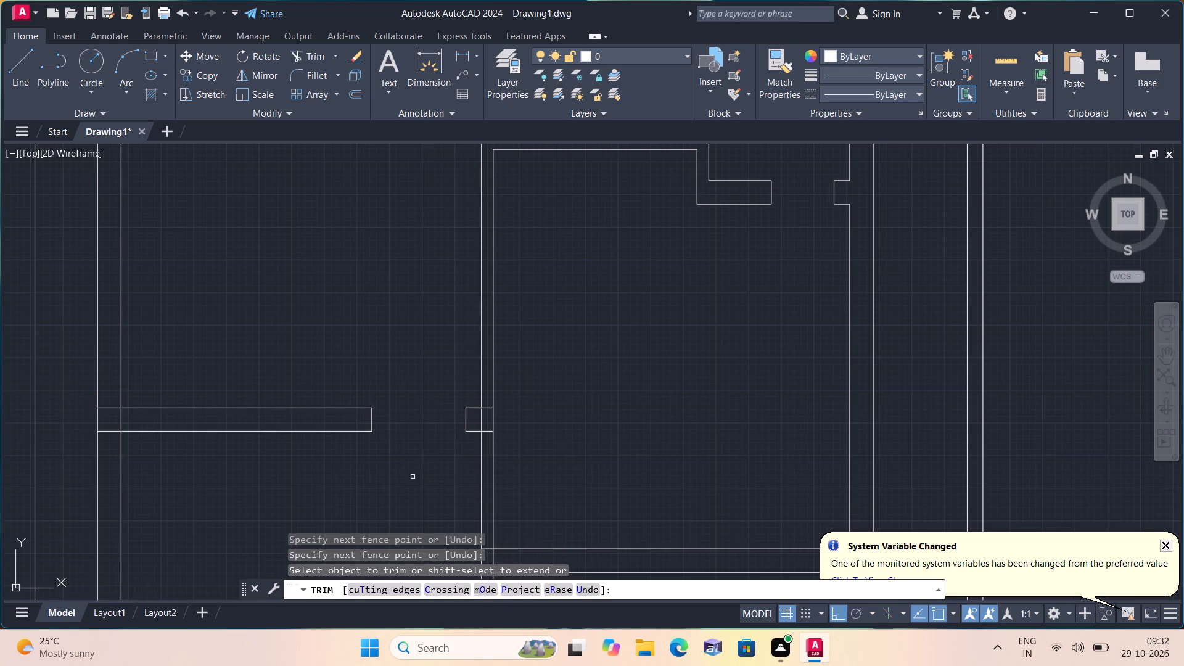
middle_click_drag(413, 474, 414, 369)
scroll(384, 398, "down", 1)
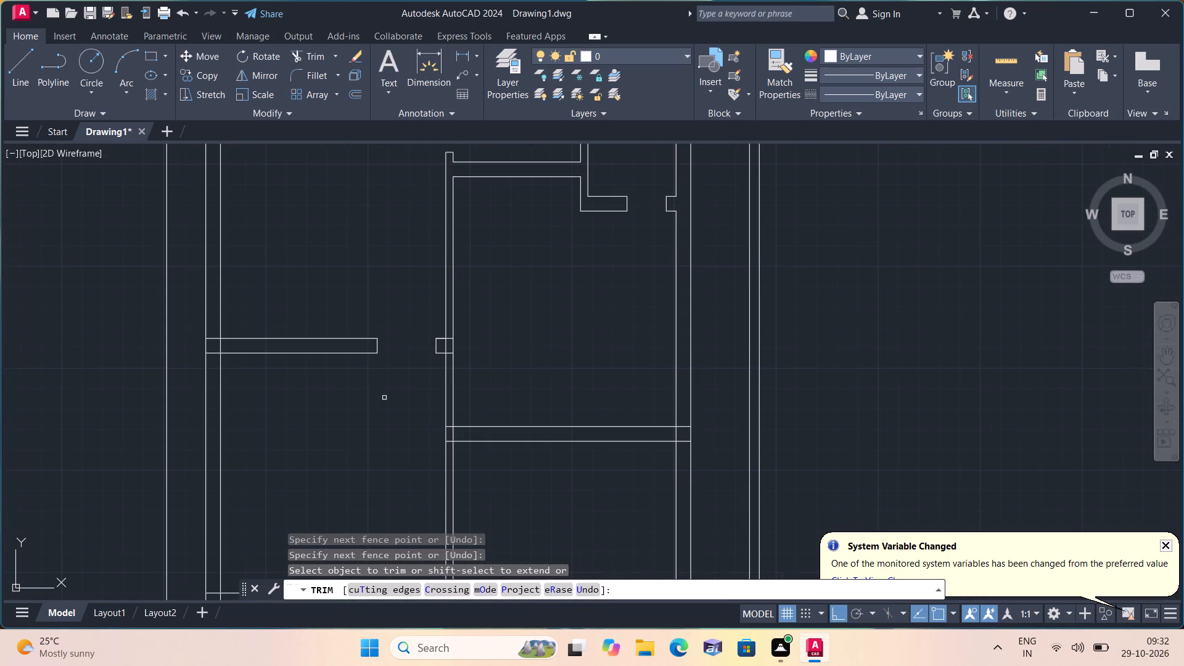
key("space")
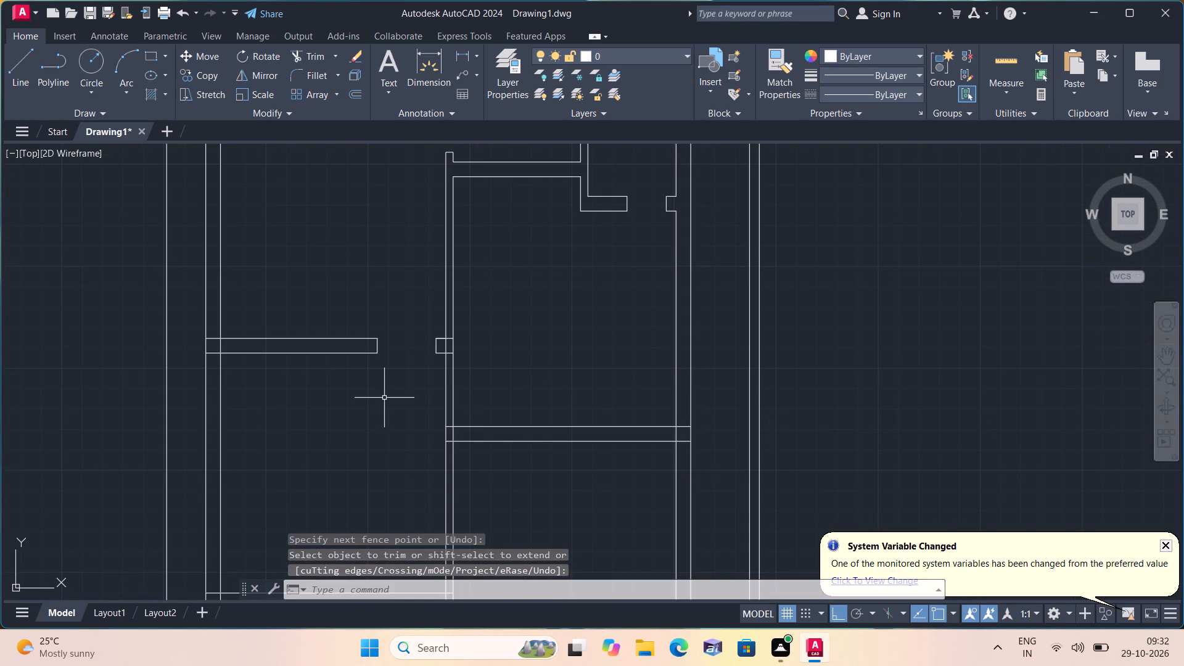
From the lower cross wall's corner, draw a line 6" up the first interior vertical wall, across its thickness, 3' up, and back across.
key("o")
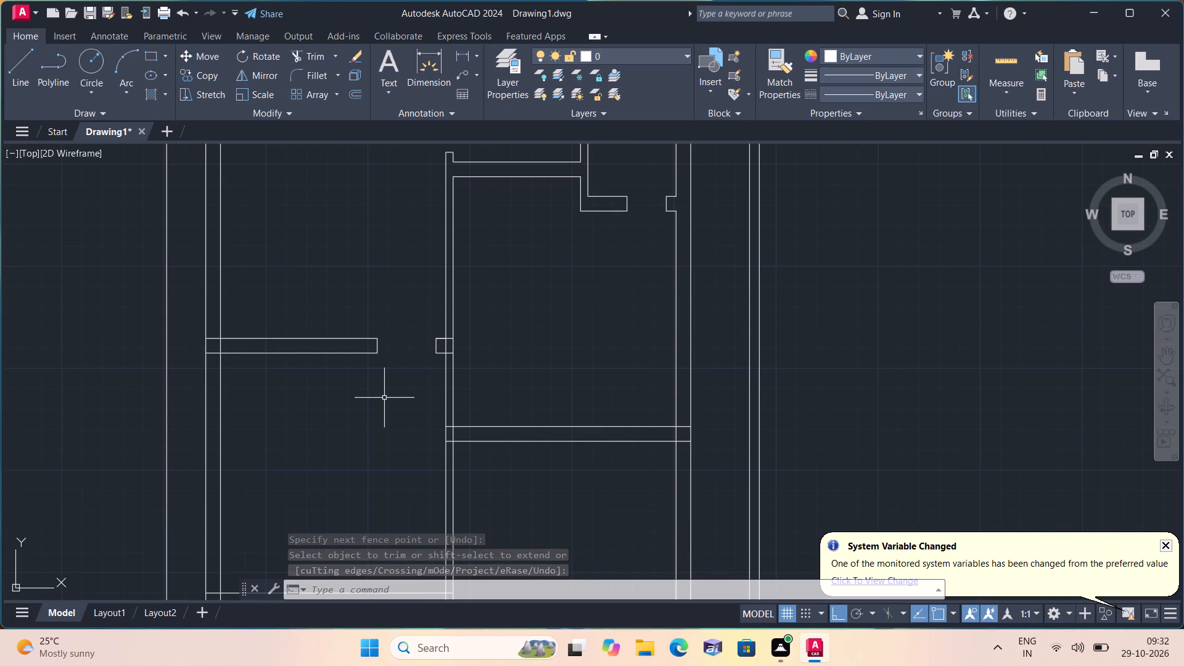
key("Escape")
type("l")
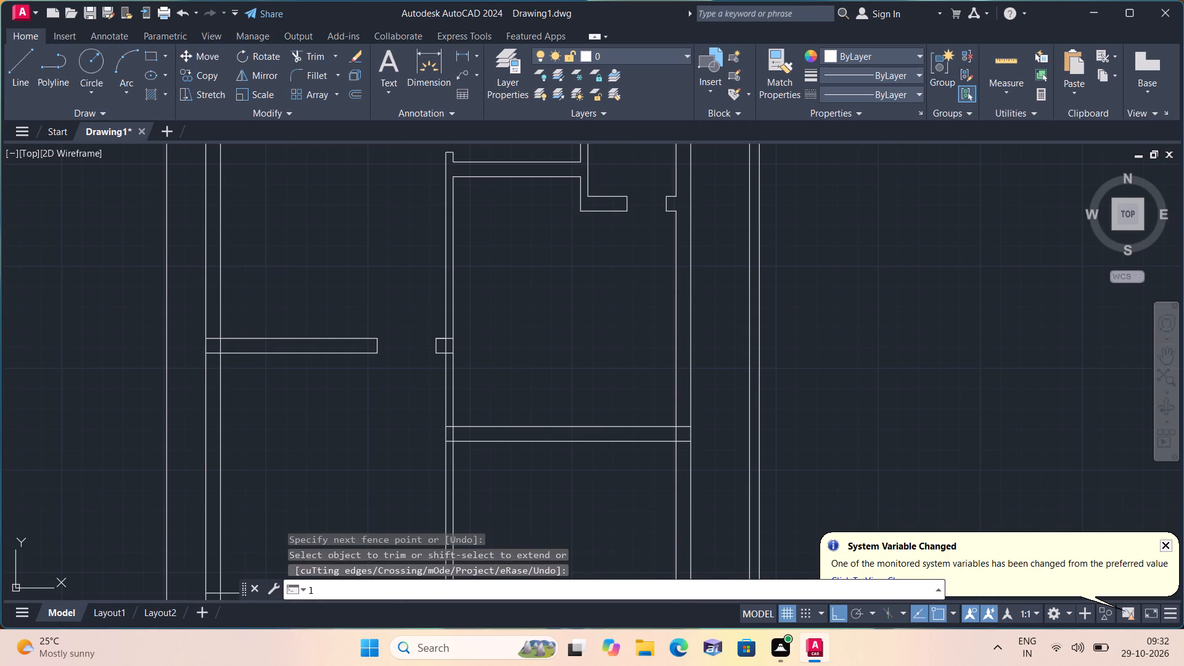
key("space")
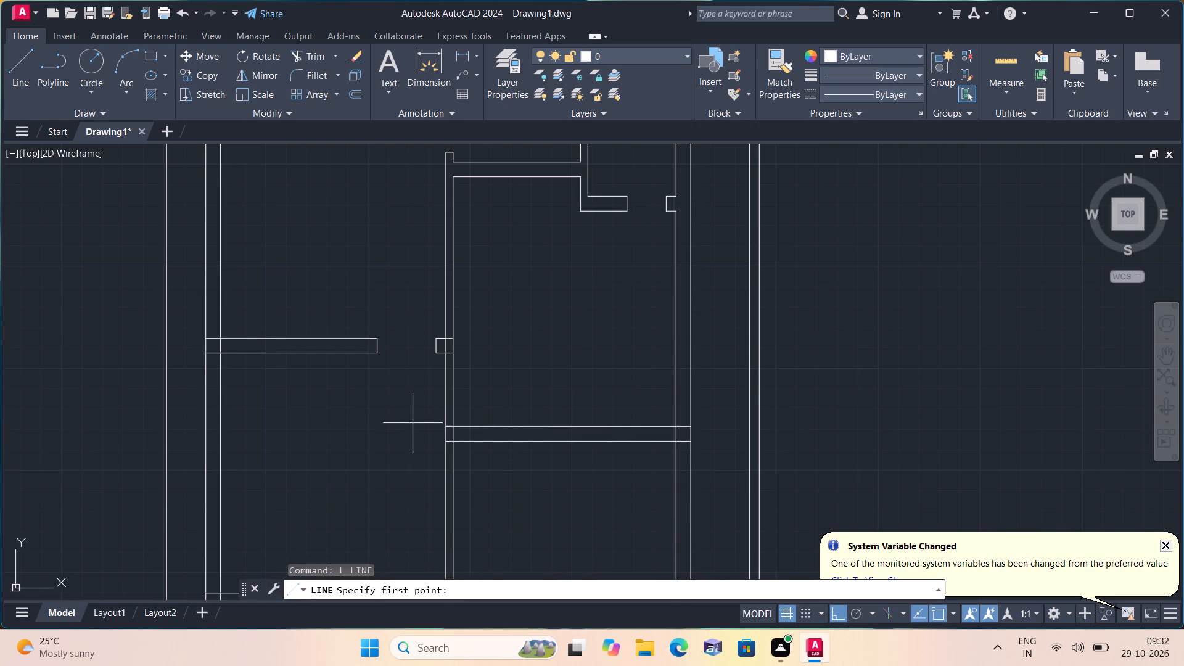
scroll(442, 421, "up", 1)
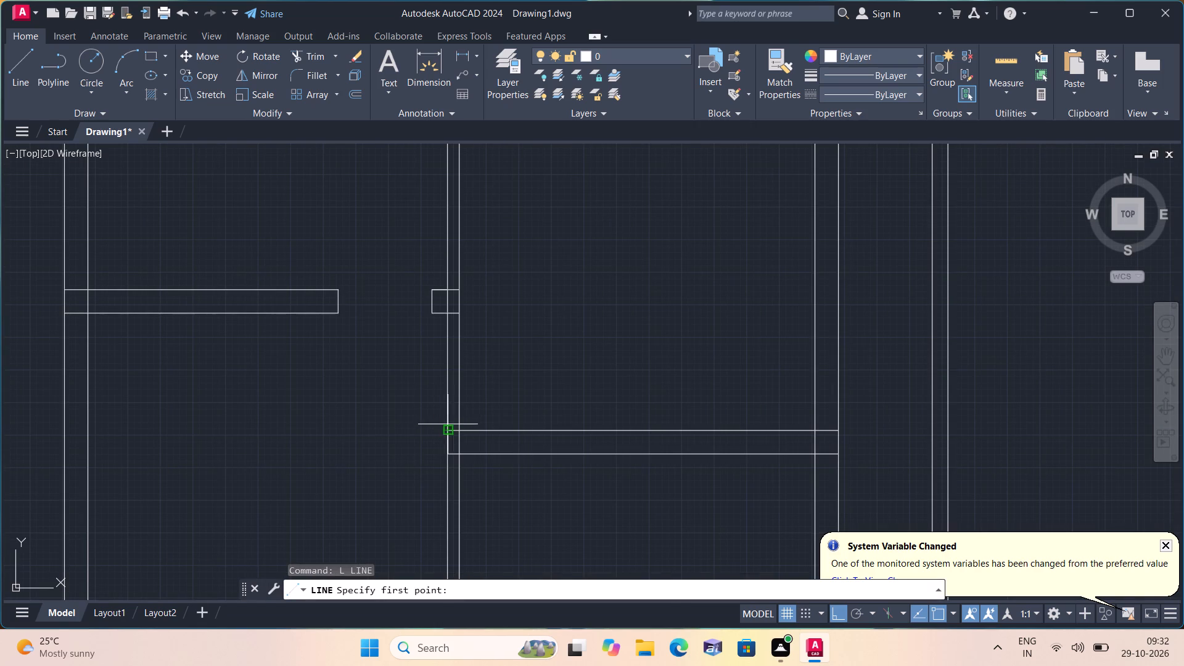
left_click(450, 430)
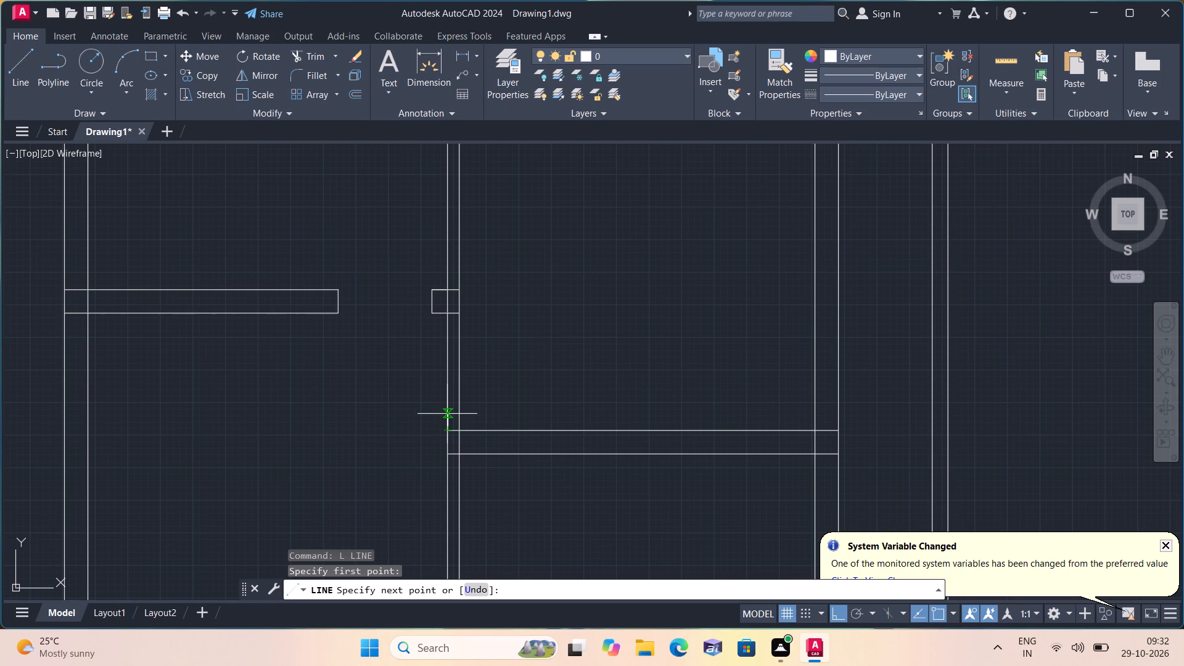
type("6\"")
key("space")
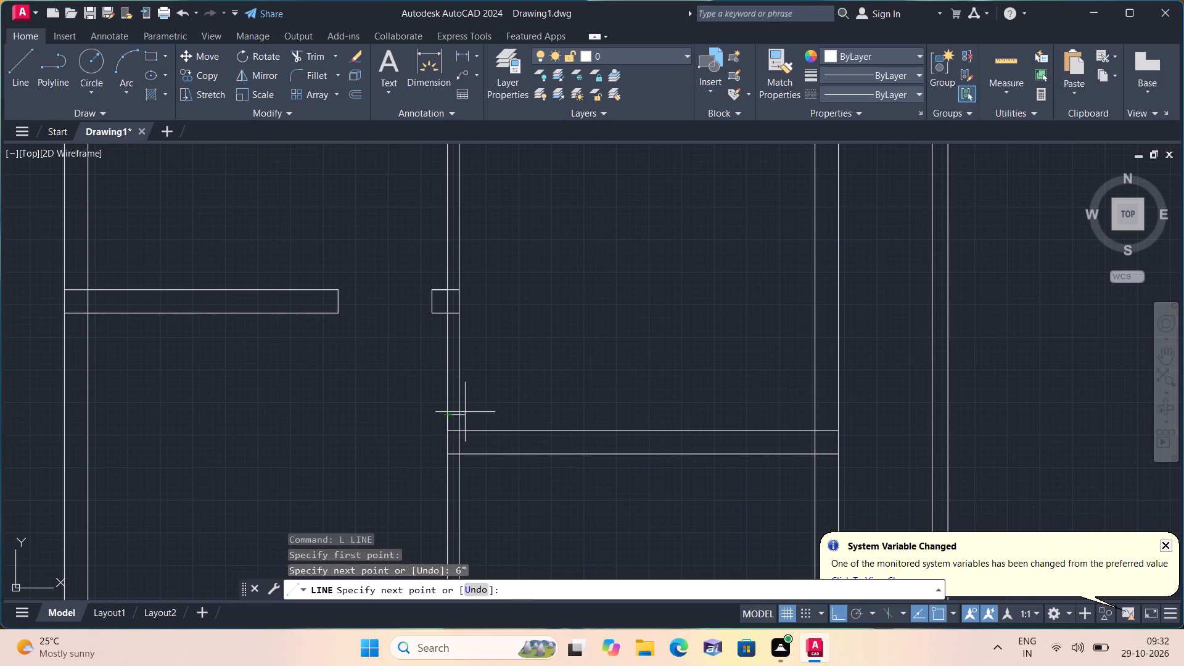
left_click(459, 412)
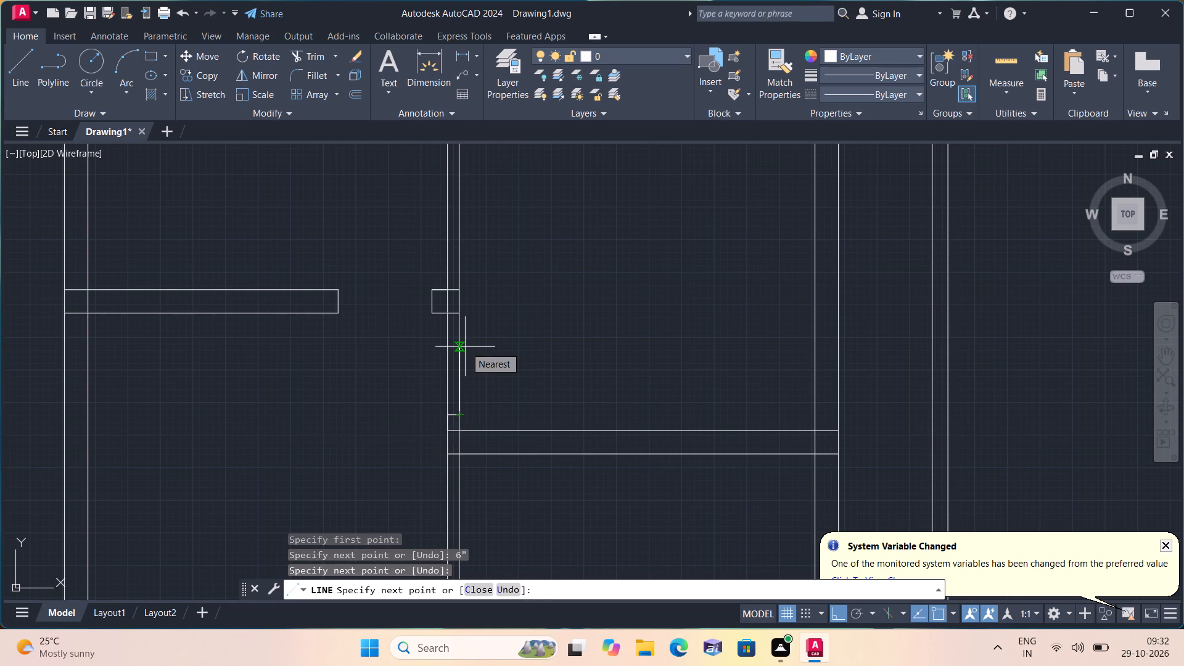
type("3'")
key("space")
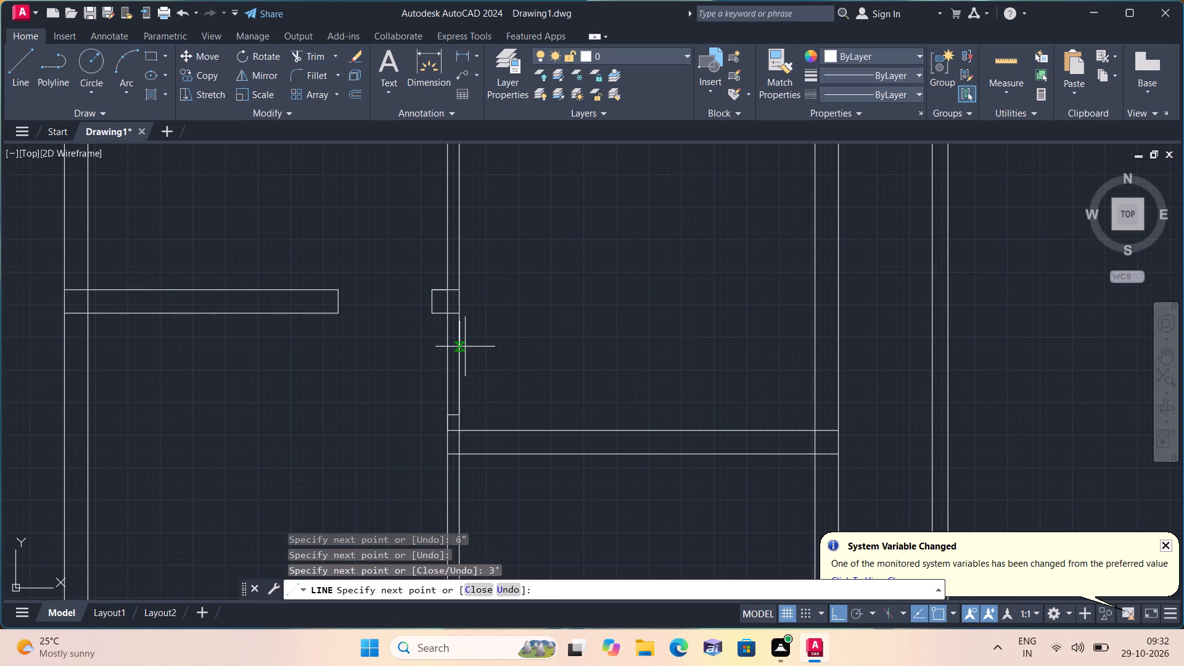
left_click(448, 322)
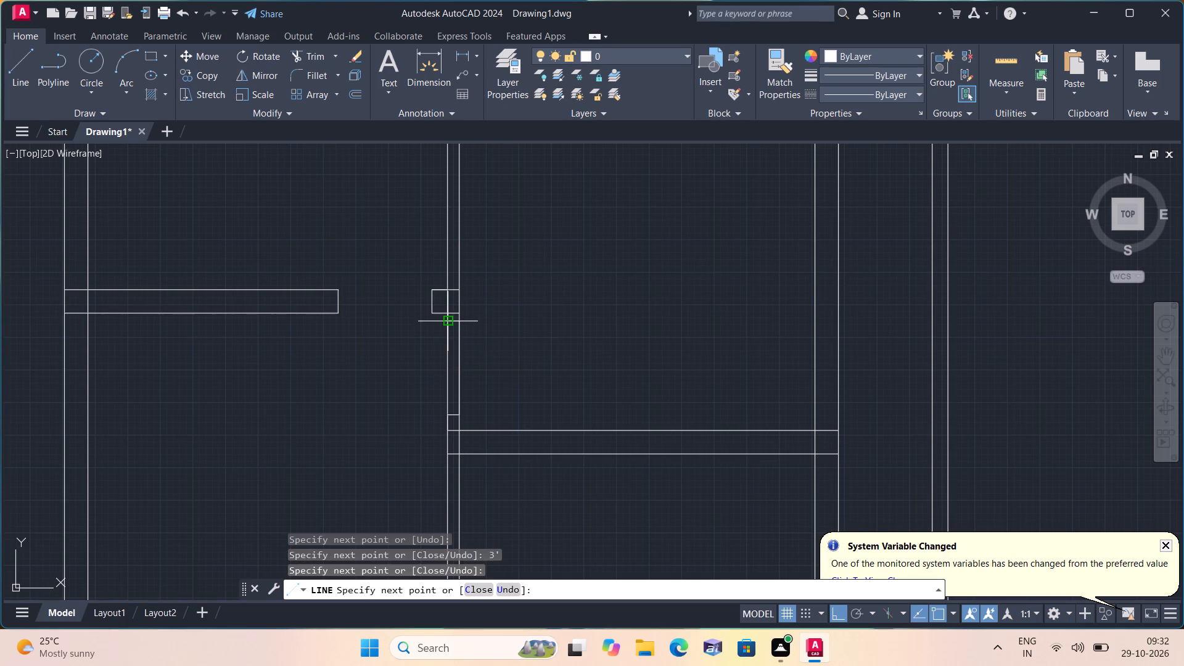
key("space")
Trim the first interior vertical wall's lines between the two new edge lines to form the 3' door opening.
type("trim")
key("space")
left_click(430, 353)
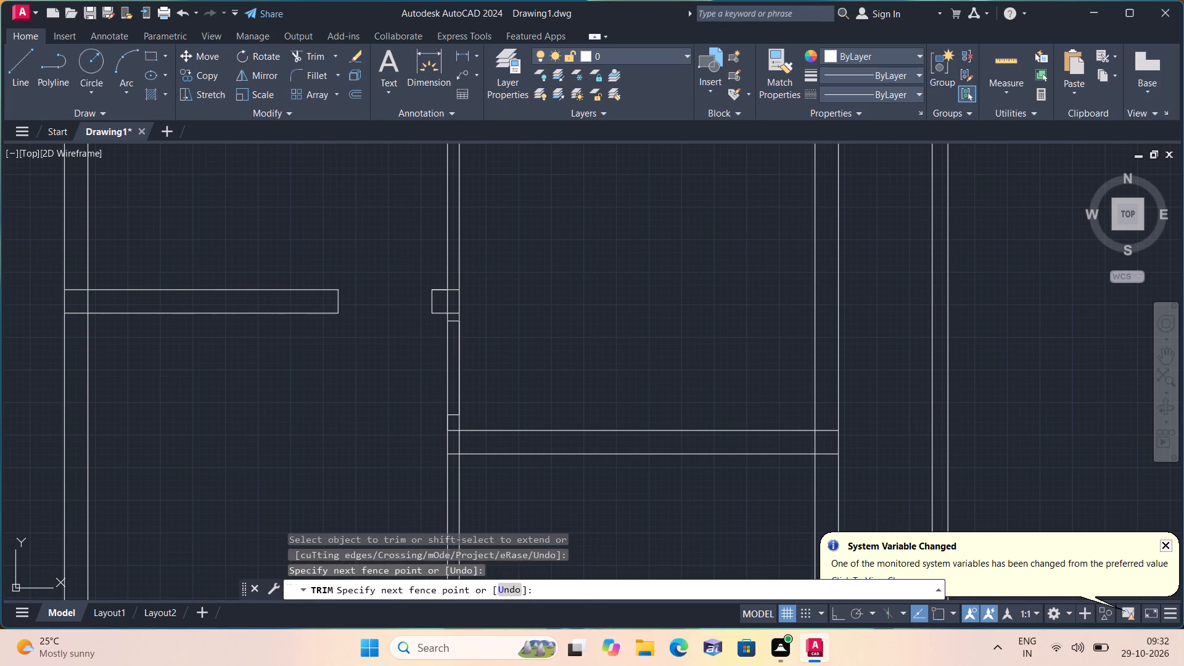
left_click(512, 335)
Trim the overlapping lines where the lower cross wall meets the first interior vertical wall to form an open junction.
scroll(462, 425, "up", 1)
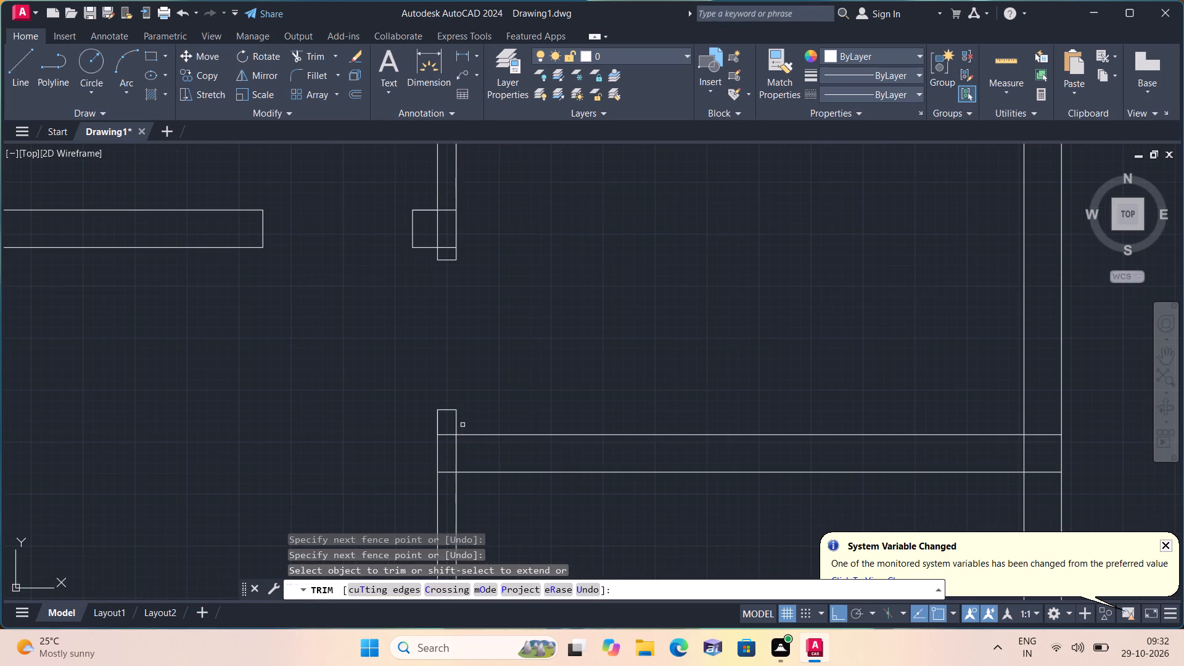
left_click(439, 424)
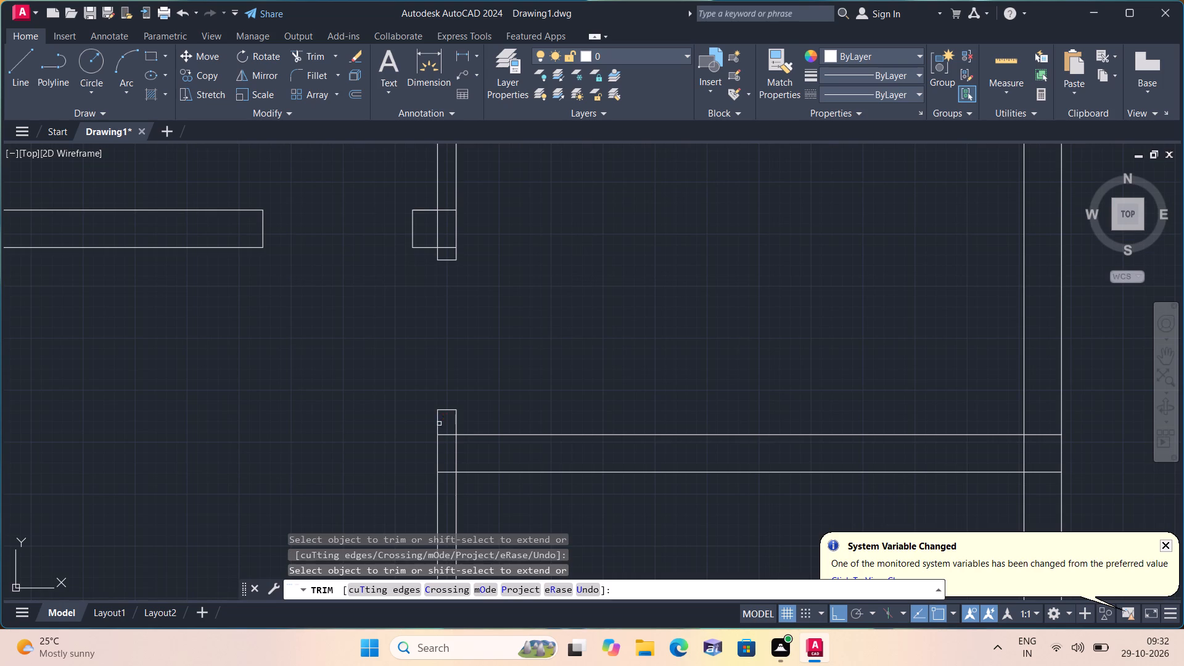
scroll(455, 381, "down", 1)
scroll(453, 455, "up", 1)
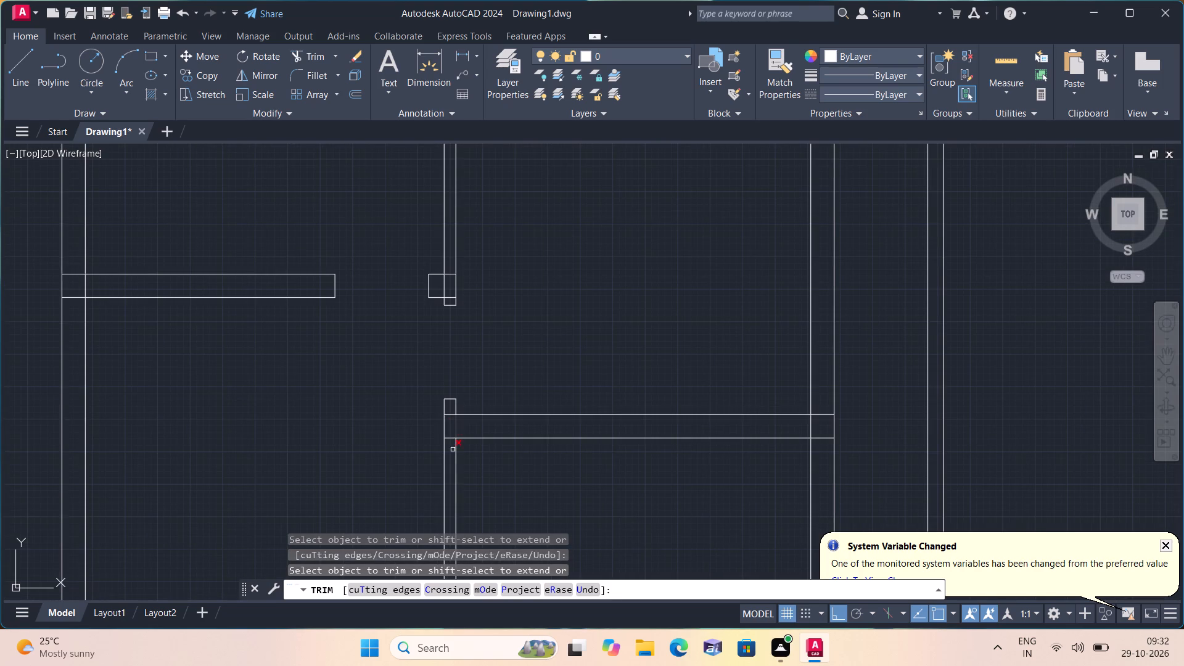
scroll(453, 455, "up", 1)
left_click_drag(448, 436, 445, 425)
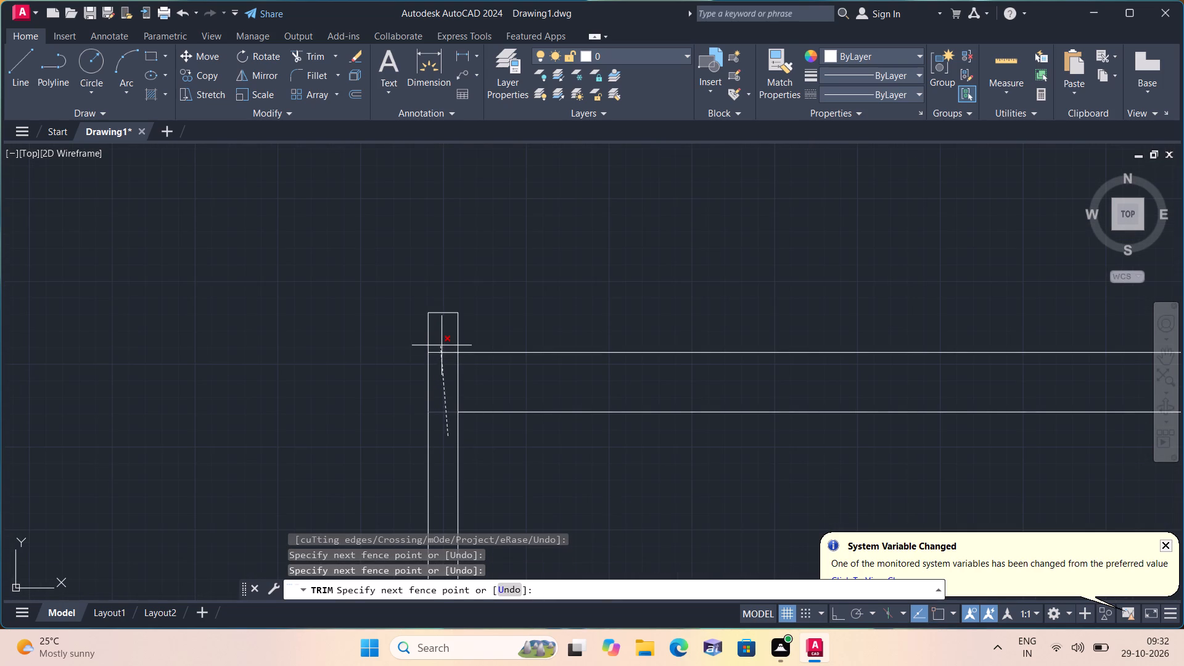
left_click(442, 345)
left_click(444, 355)
left_click(488, 376)
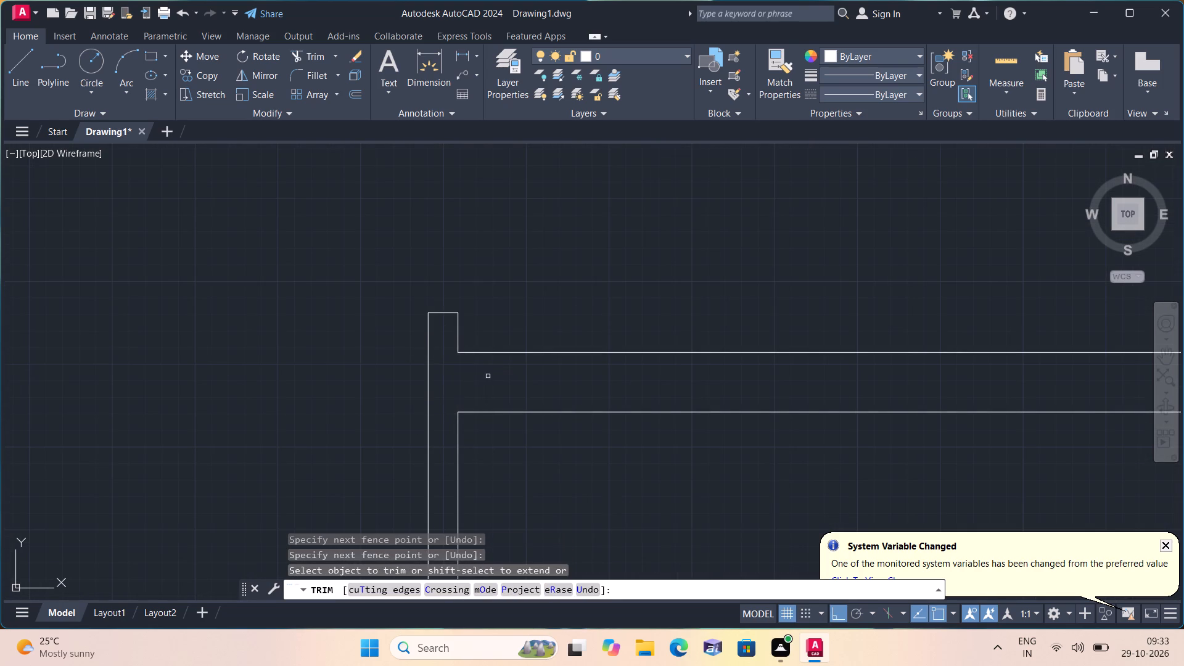
Trim the overlapping lines where the lower cross wall's other end meets the right-hand vertical wall to form an open junction.
scroll(486, 374, "down", 4)
middle_click_drag(524, 415, 504, 385)
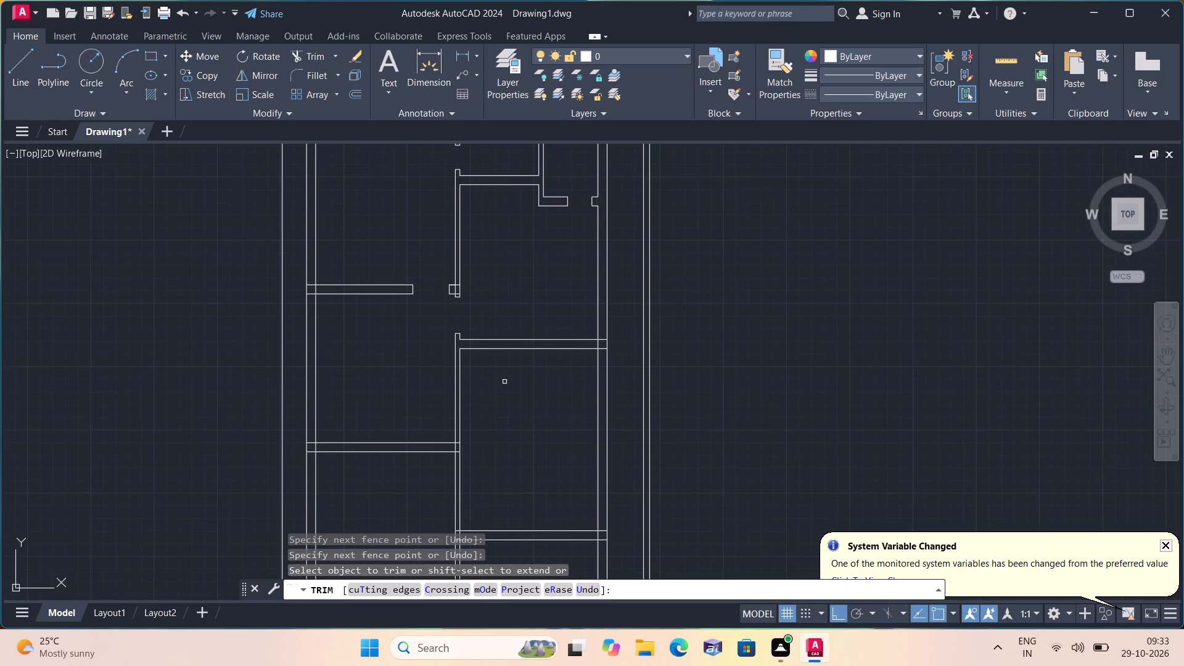
scroll(596, 345, "up", 2)
left_click(598, 345)
left_click(609, 342)
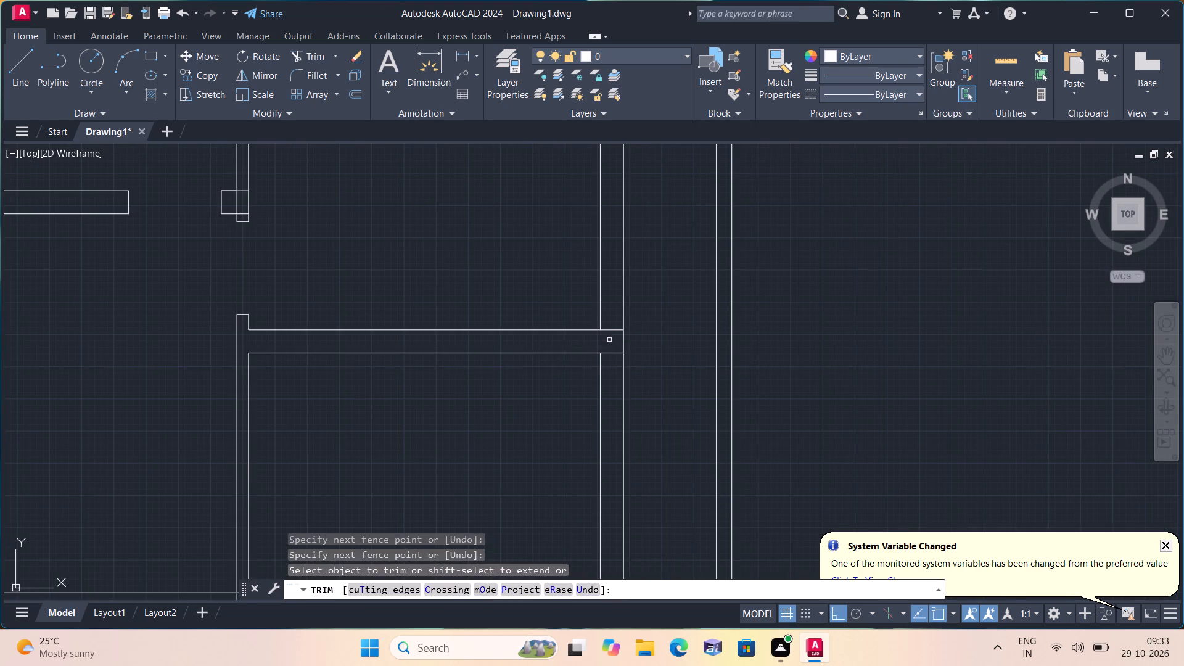
left_click(609, 330)
left_click(609, 358)
left_click(609, 340)
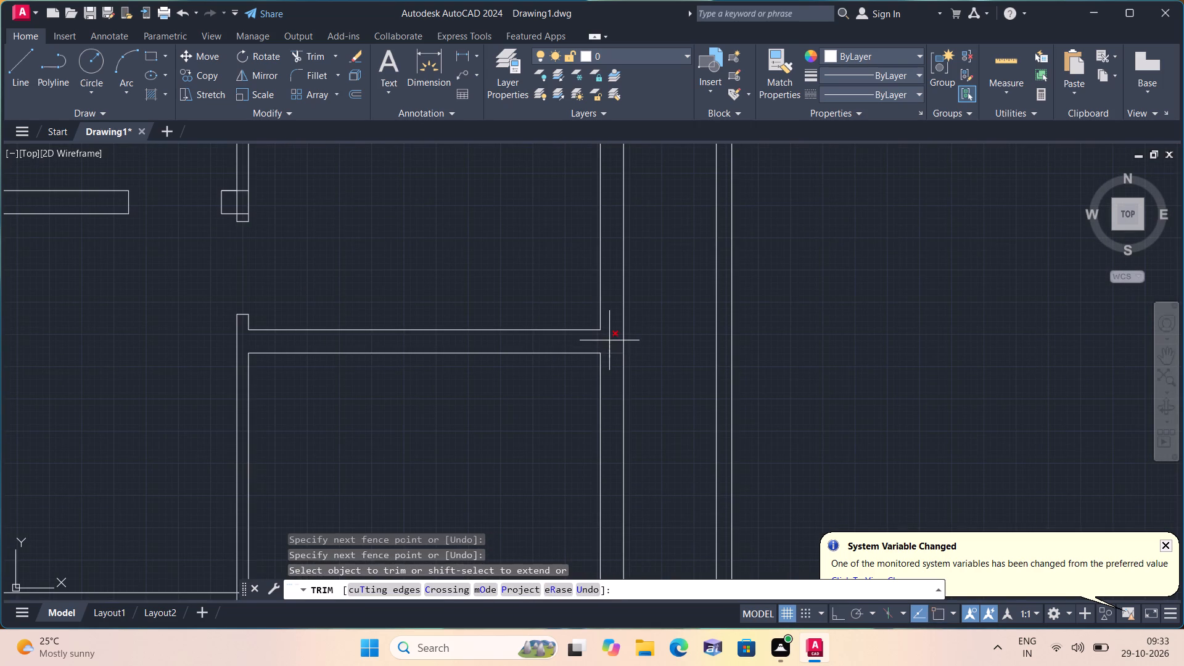
scroll(609, 339, "down", 1)
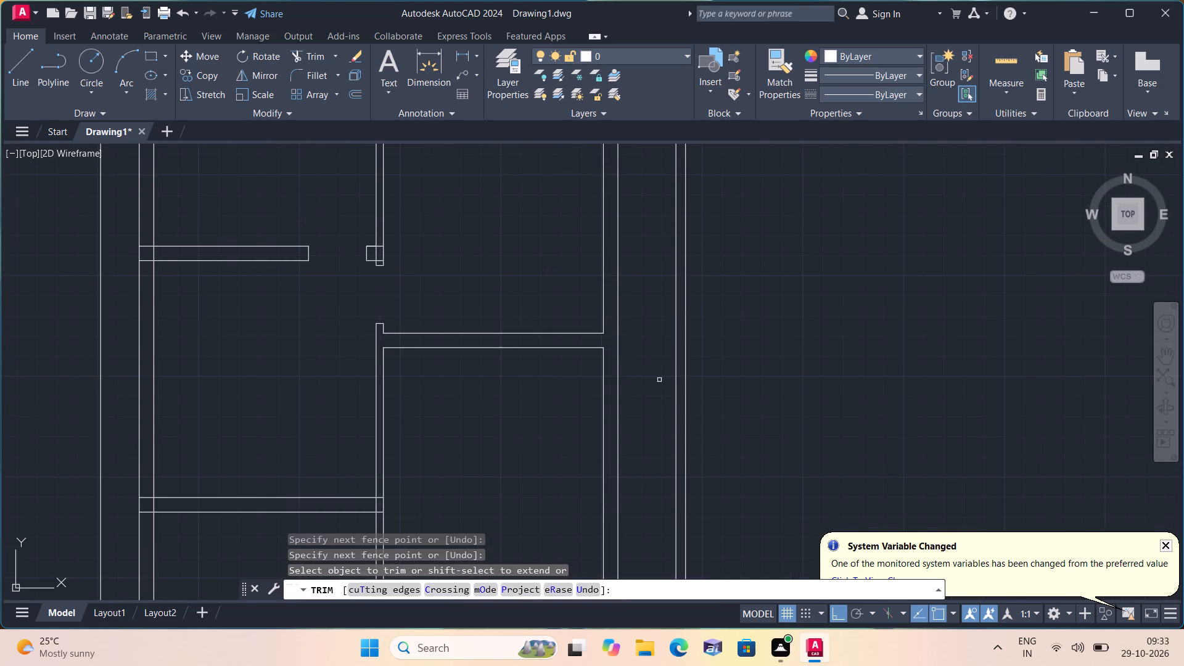
middle_click_drag(653, 379, 647, 244)
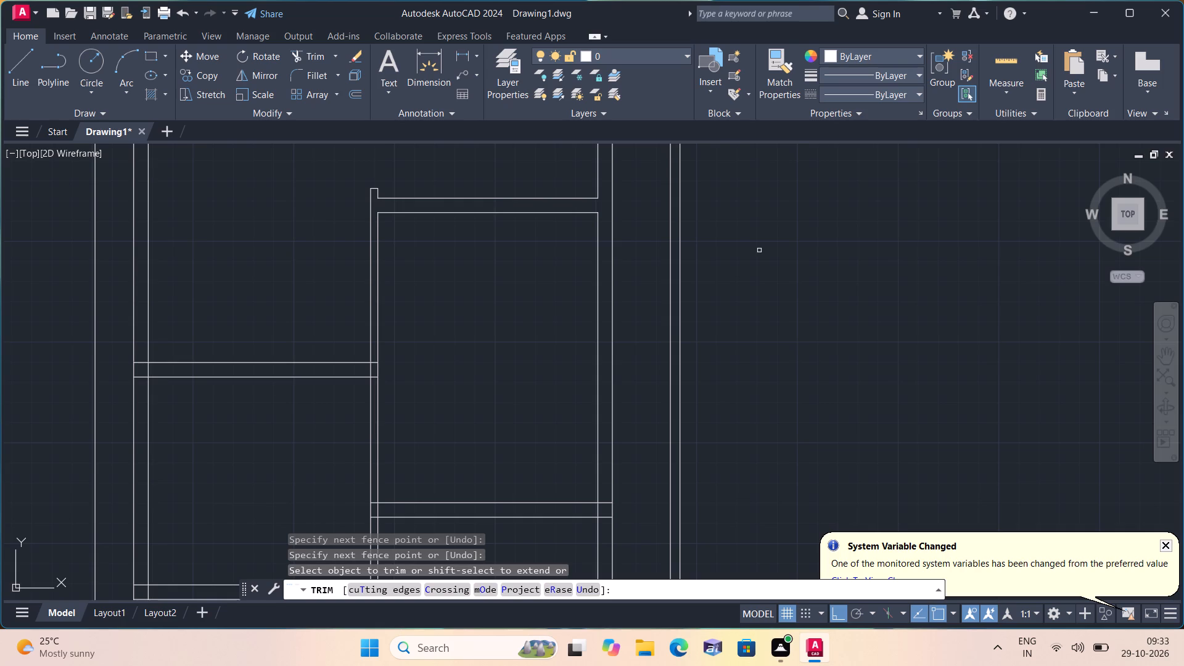
key("space")
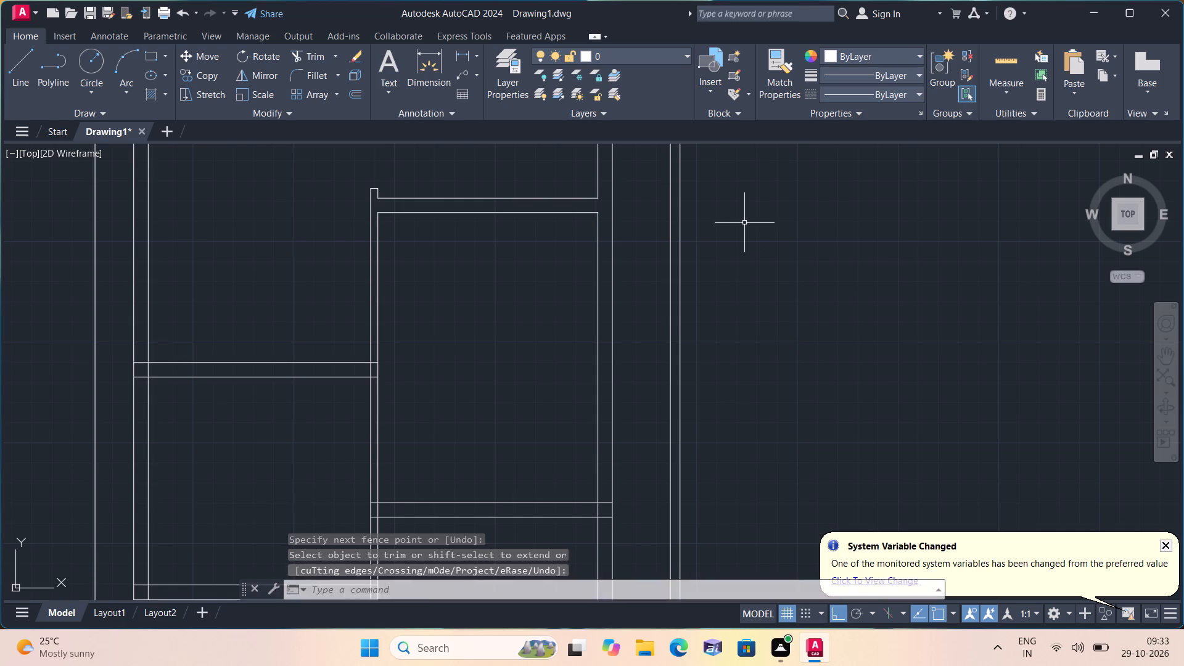
On the next cross wall below, draw a line 3' along its upper line from the right-hand vertical wall's inner corner, and across its thickness.
type("l")
key("space")
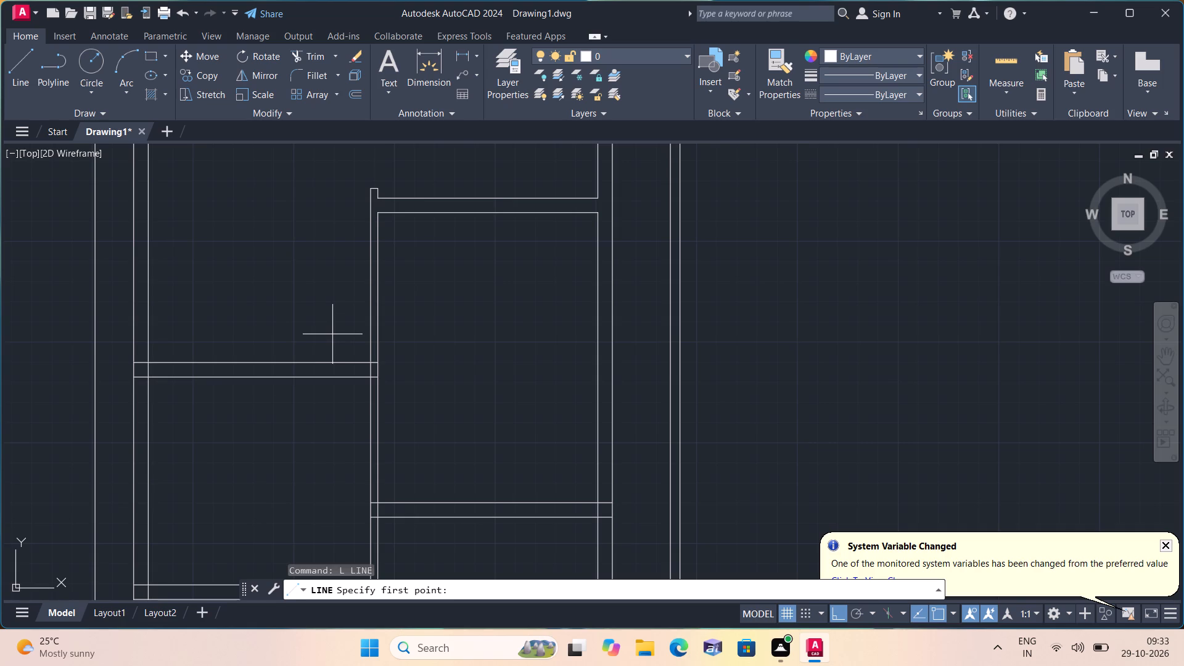
scroll(332, 334, "down", 1)
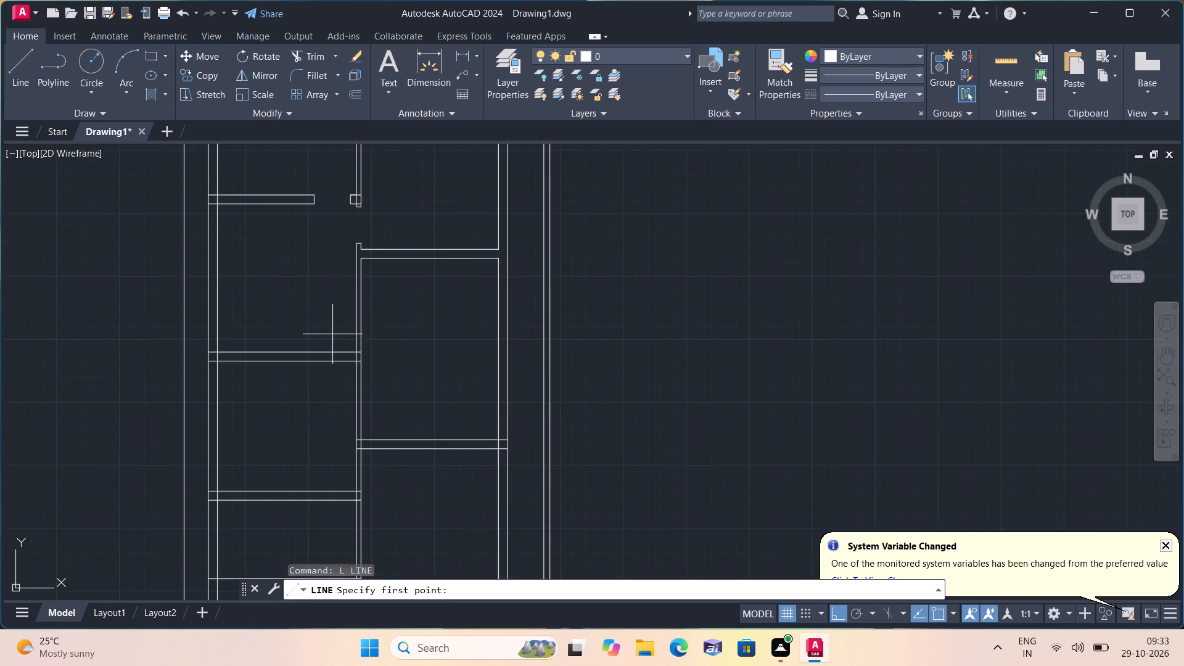
middle_click_drag(368, 363, 381, 295)
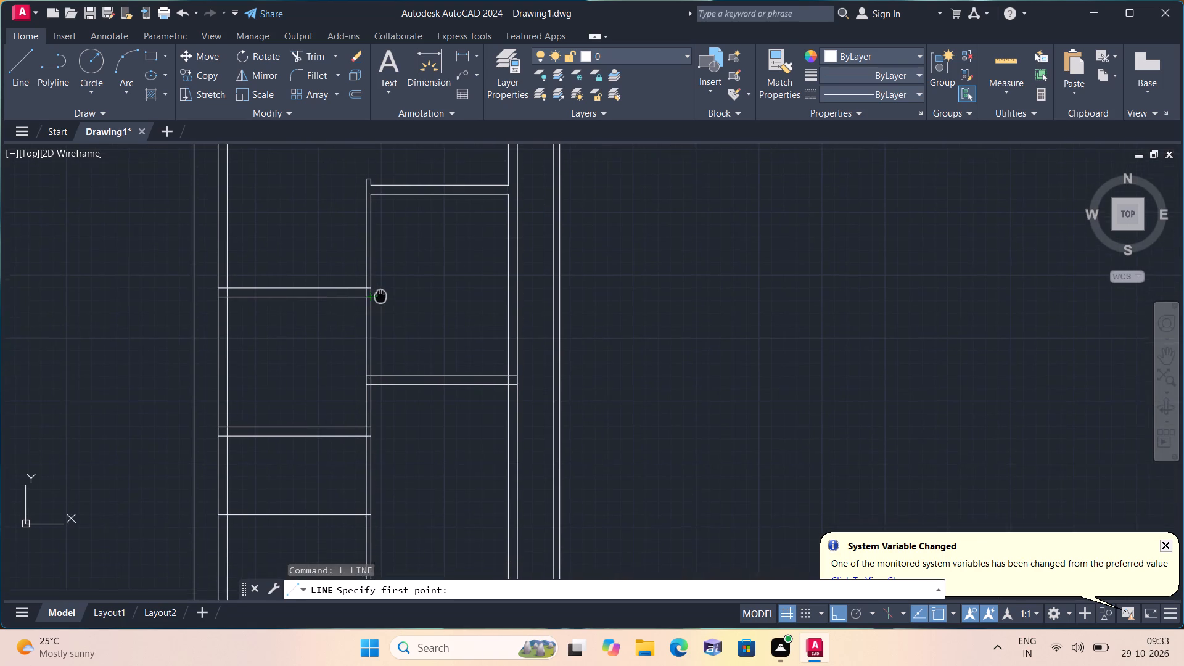
middle_click_drag(381, 295, 382, 290)
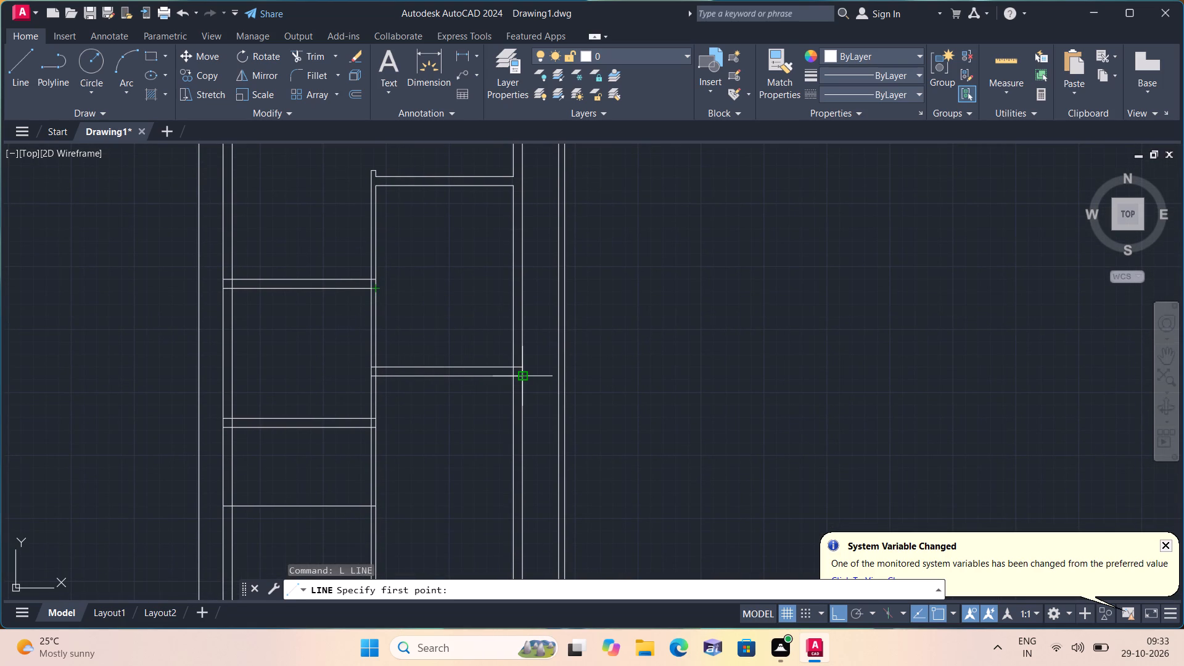
scroll(518, 376, "up", 2)
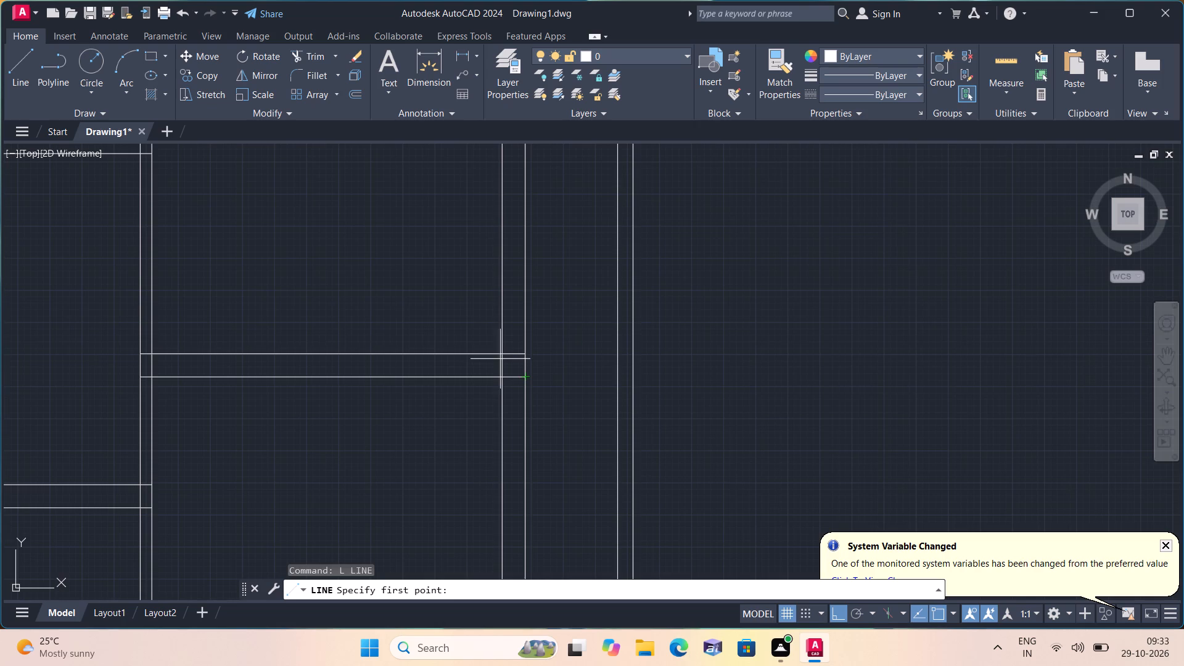
left_click(501, 356)
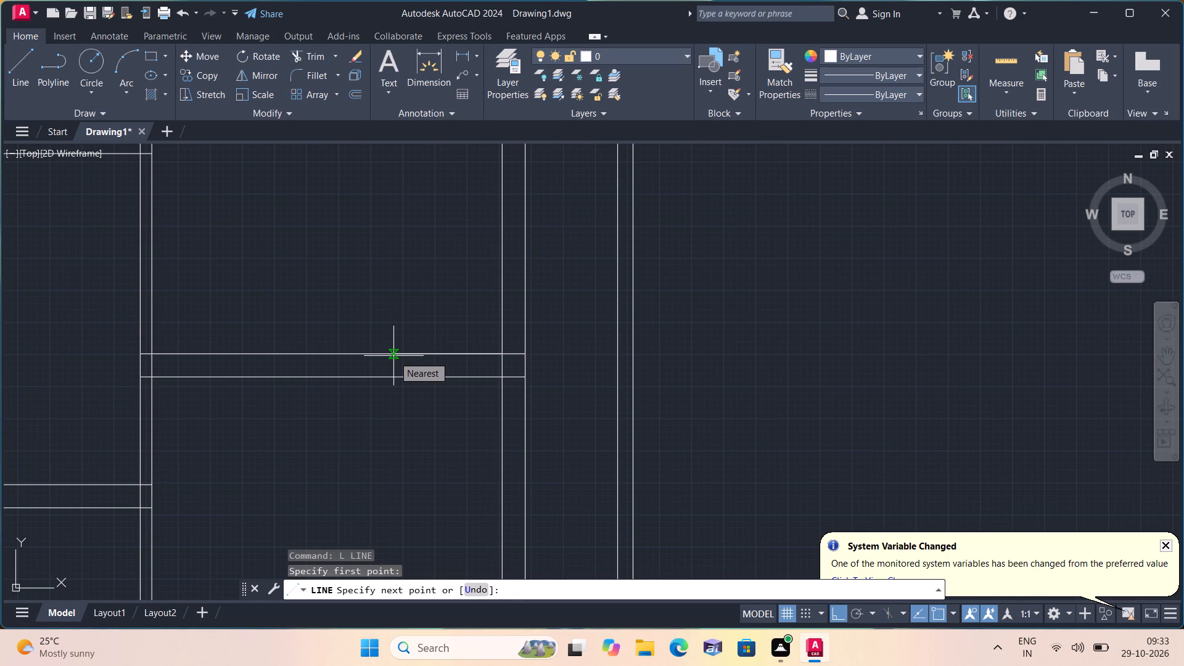
type("3'")
key("space")
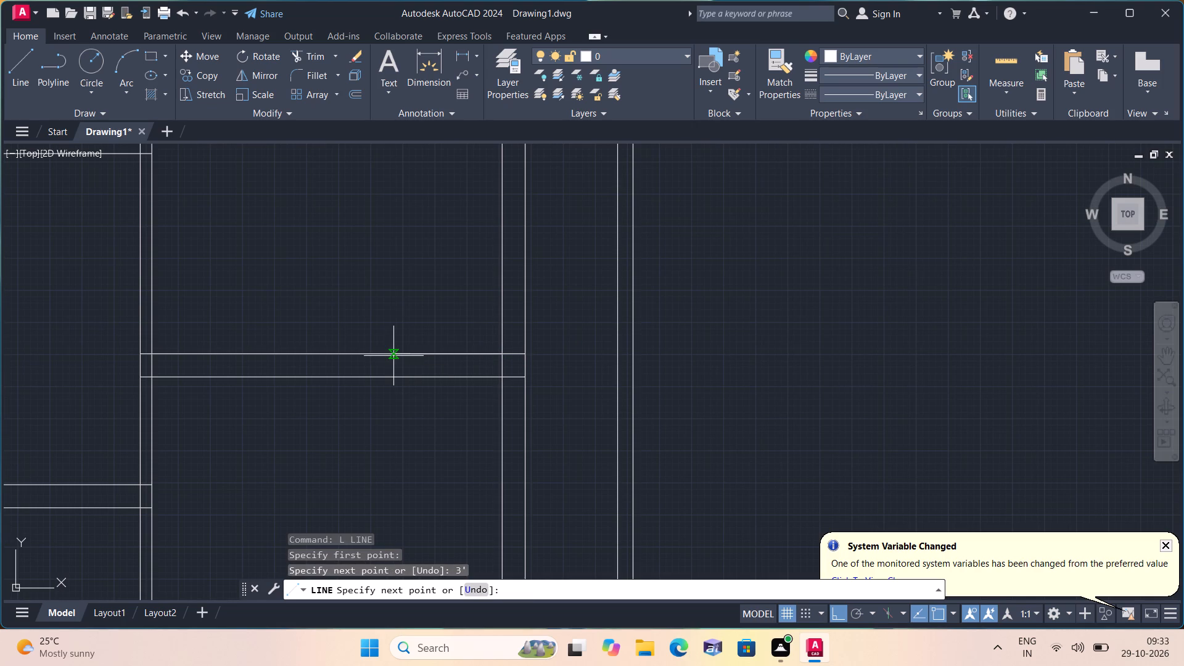
left_click(414, 380)
key("space")
Trim both lines of this cross wall between the new edge line and the right-hand vertical wall to form the 3' door opening.
type("trim")
key("space")
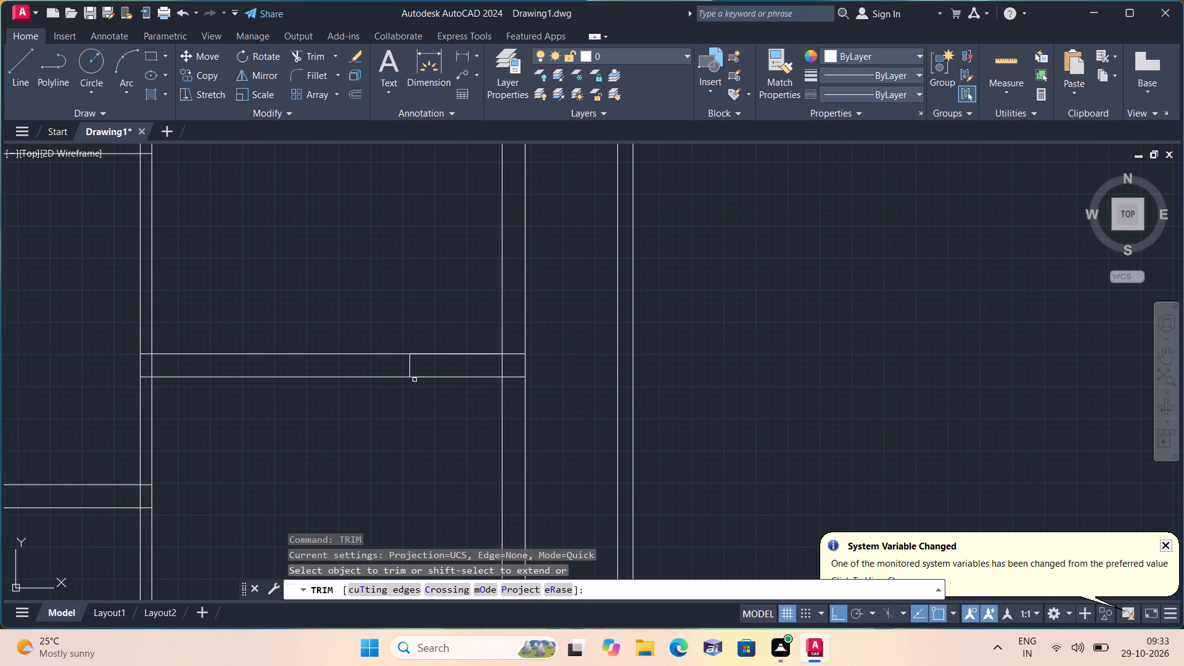
left_click_drag(414, 301, 453, 415)
left_click(453, 415)
Trim the overlapping lines where this cross wall meets the first interior vertical wall to form an open junction.
scroll(453, 415, "down", 1)
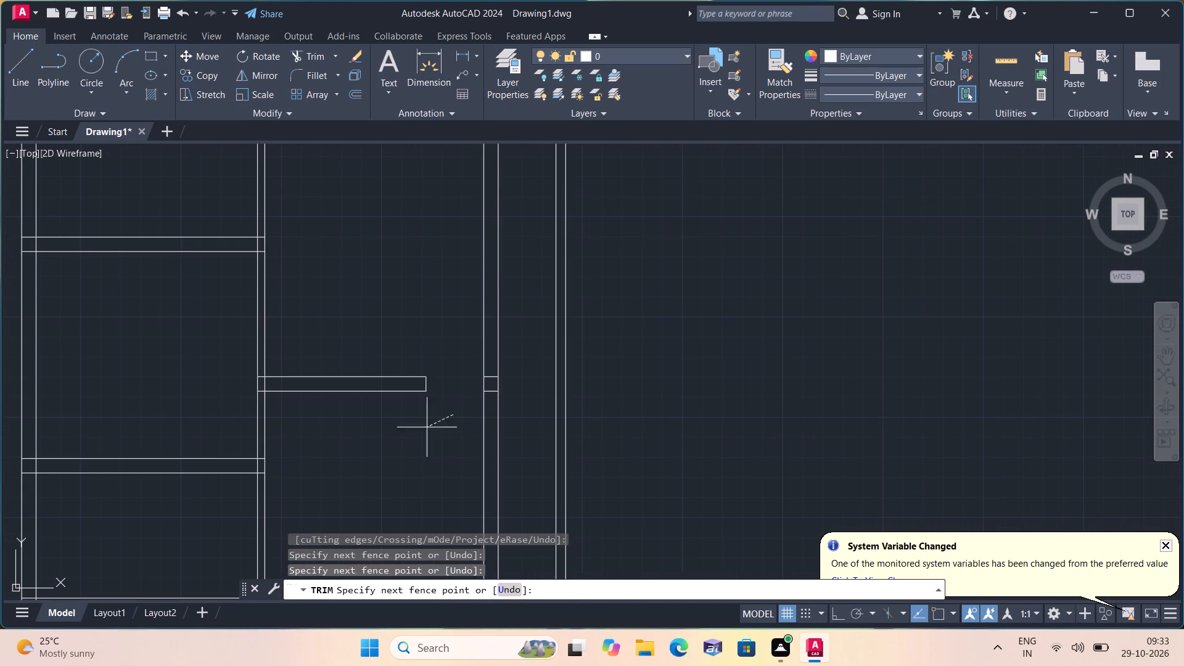
middle_click_drag(386, 440, 480, 441)
scroll(441, 442, "down", 1)
scroll(392, 417, "up", 1)
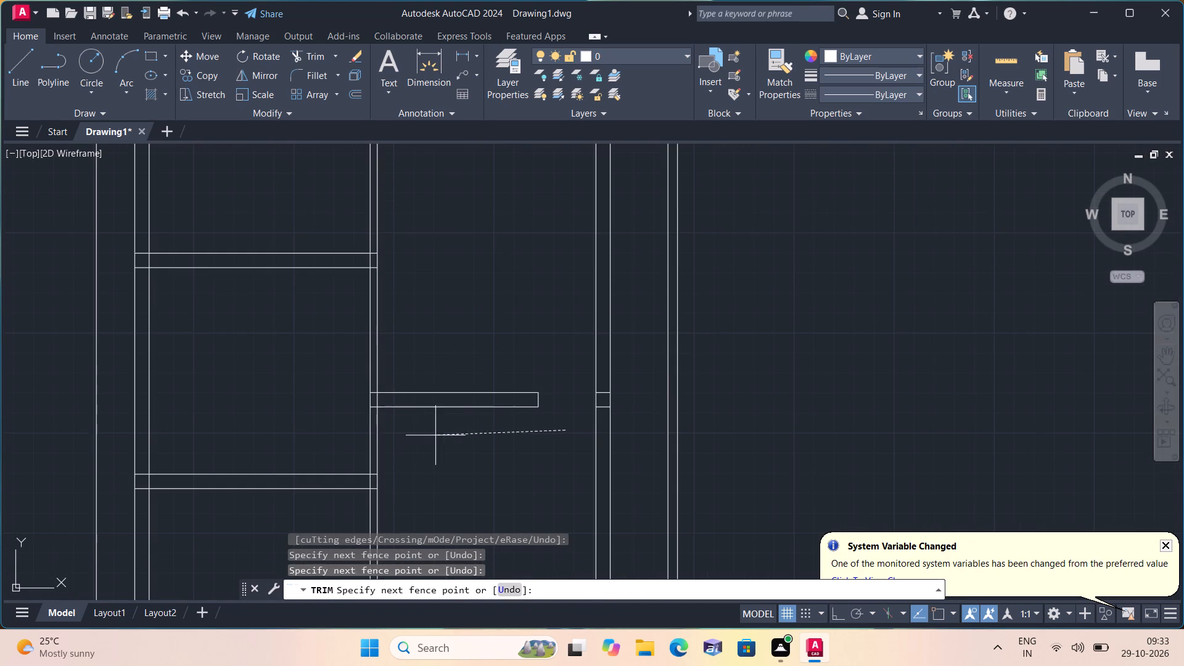
left_click(457, 440)
scroll(367, 402, "up", 3)
left_click(382, 401)
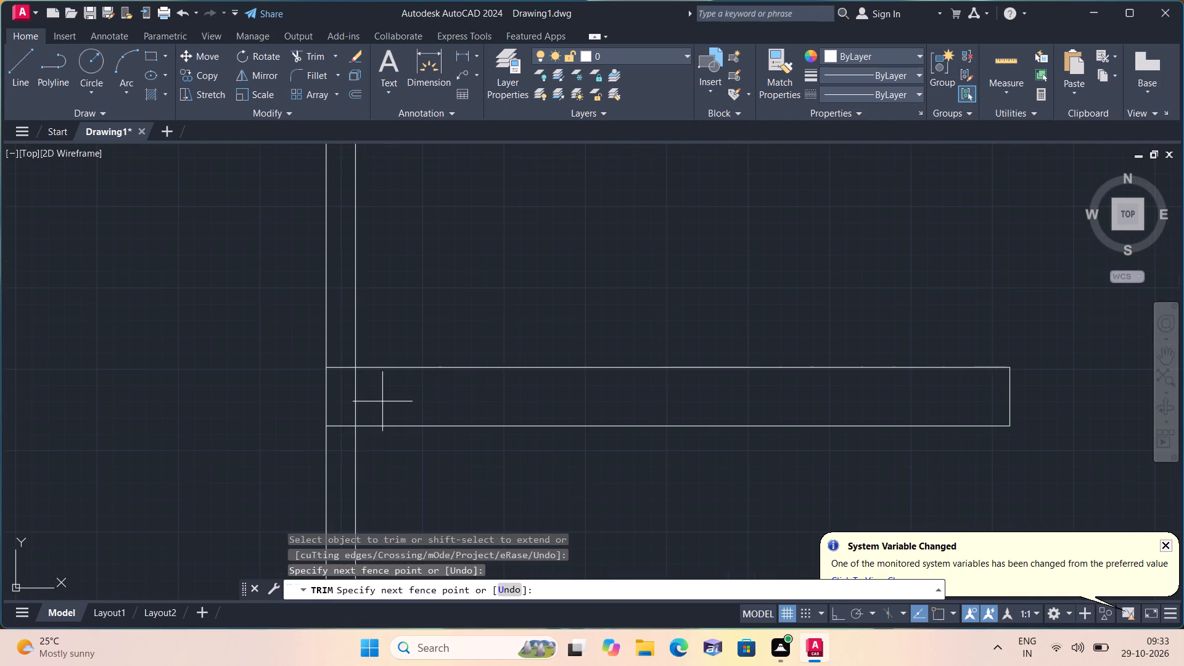
left_click(341, 363)
left_click(347, 425)
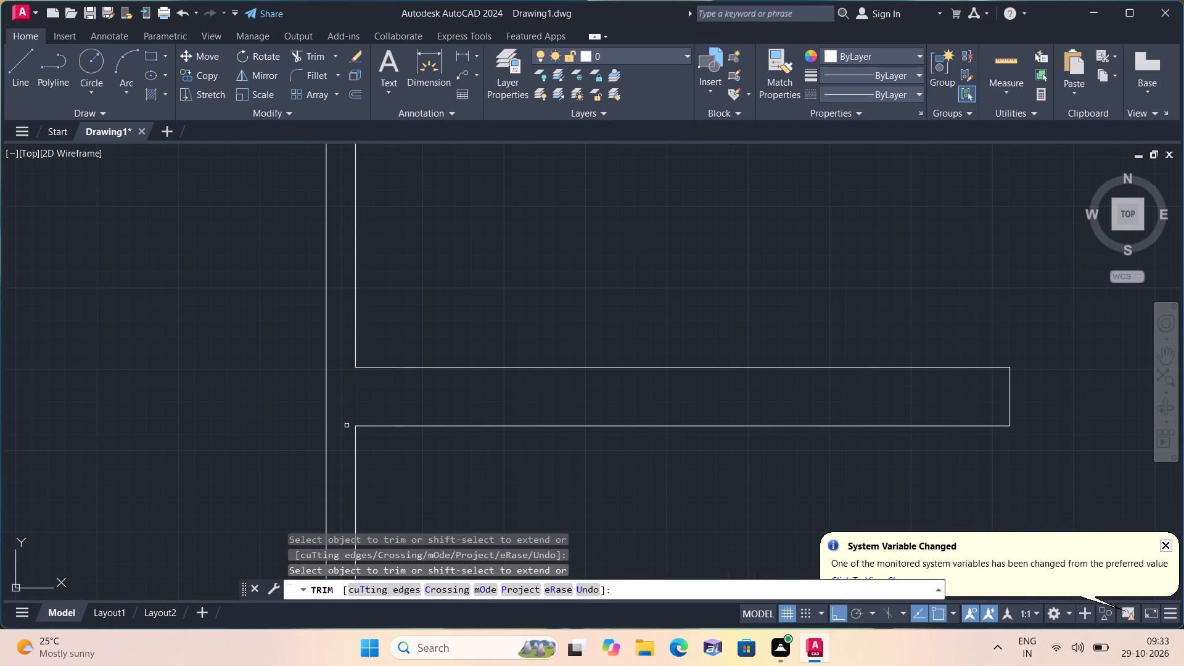
Trim all the vertical wall and boundary lines that extend below the plan's bottom boundary line.
scroll(351, 415, "down", 4)
middle_click_drag(387, 360, 479, 356)
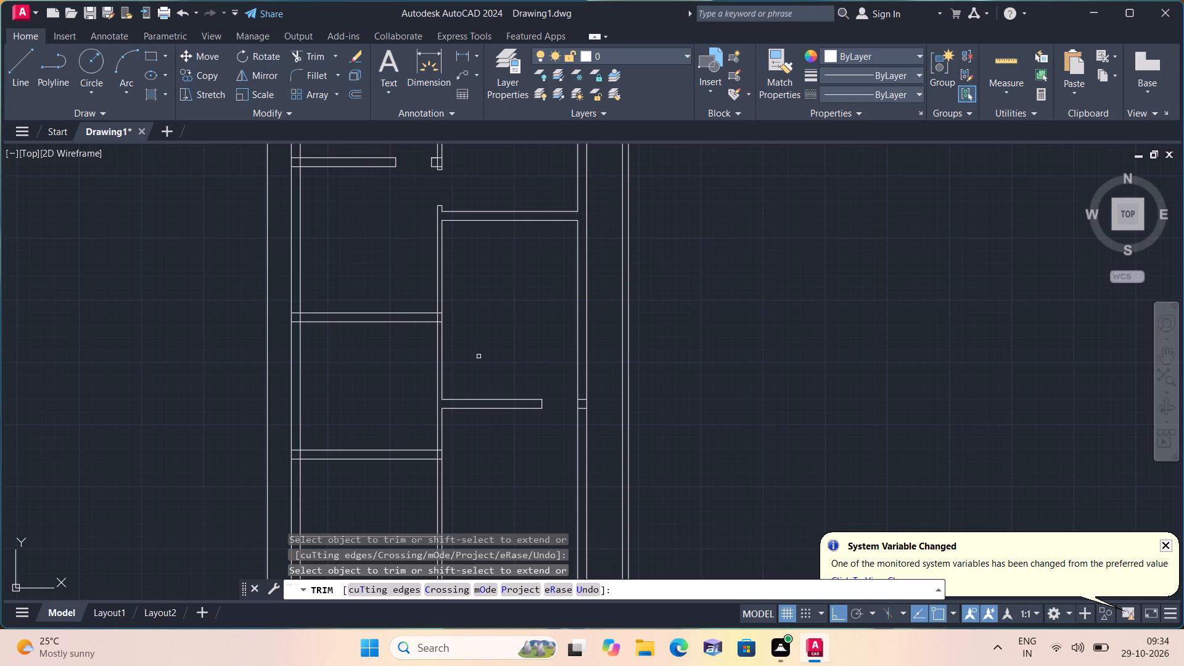
middle_click_drag(490, 364, 553, 297)
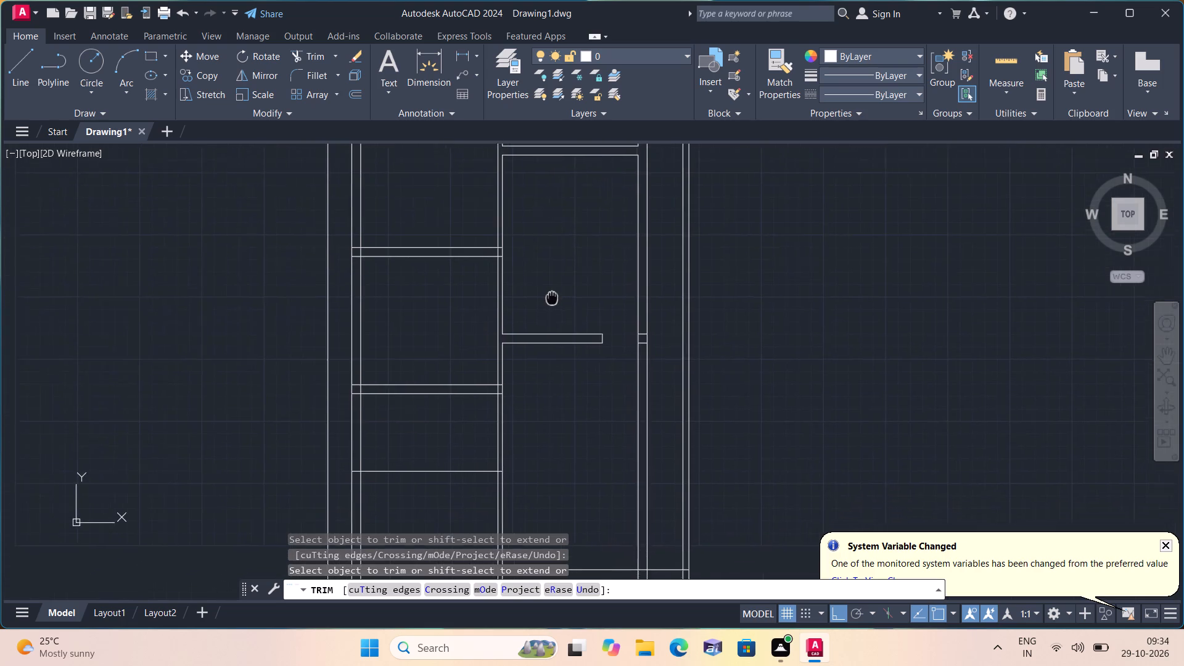
middle_click_drag(553, 297, 561, 286)
scroll(561, 286, "down", 1)
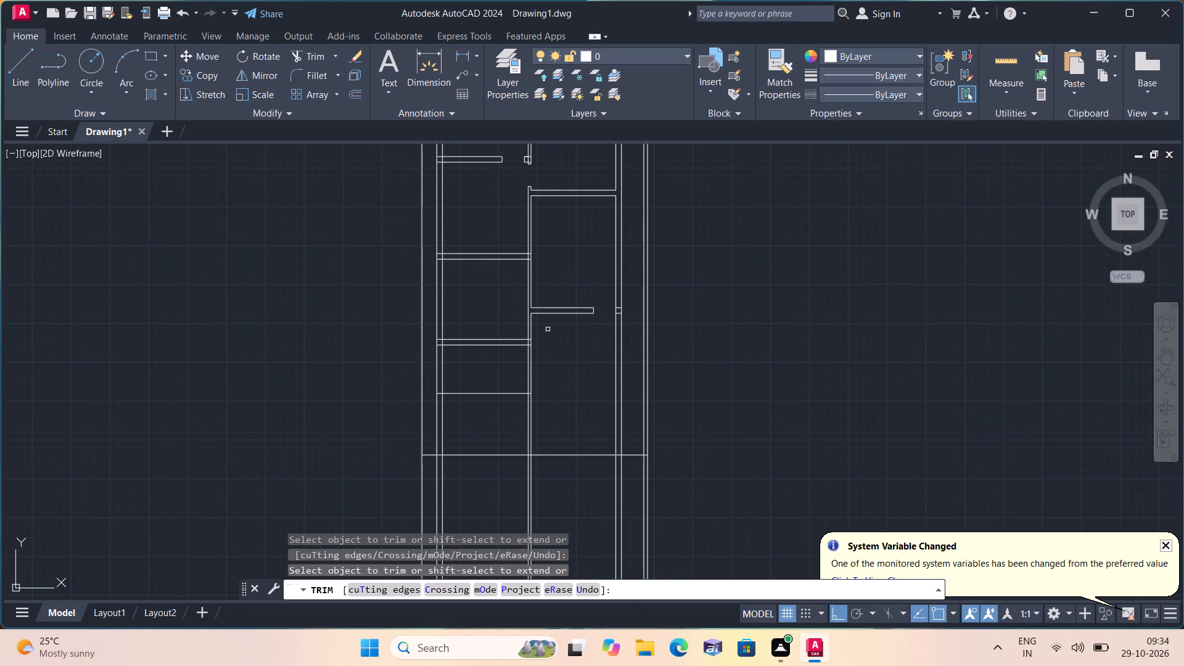
middle_click_drag(548, 398, 567, 331)
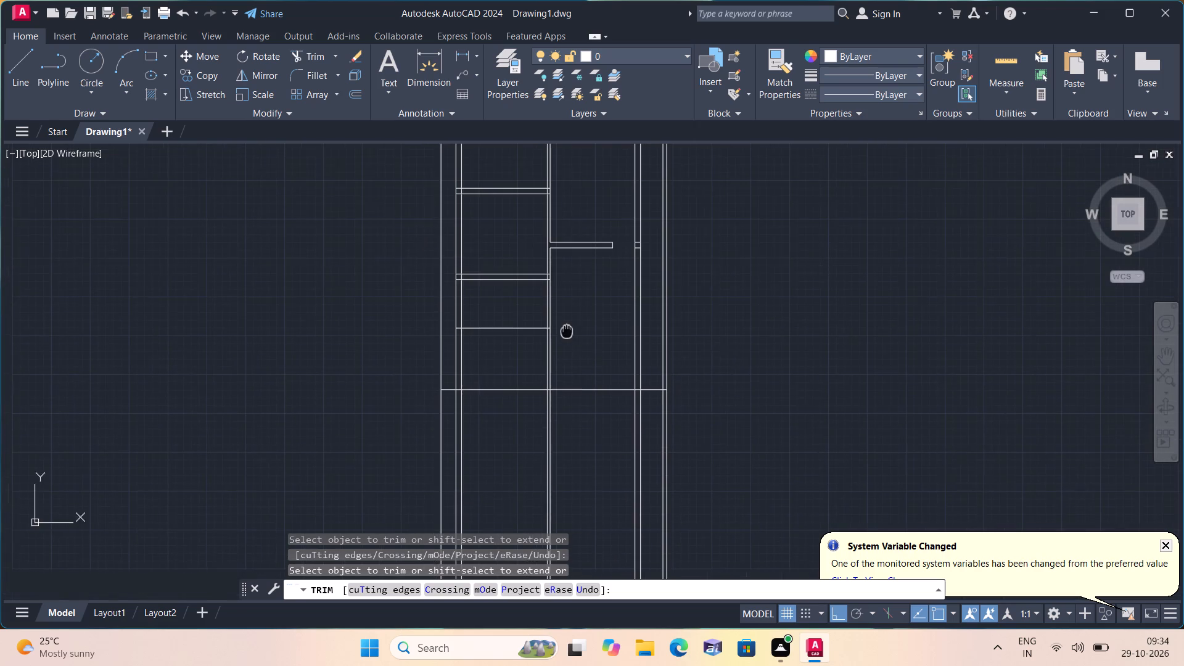
left_click(347, 437)
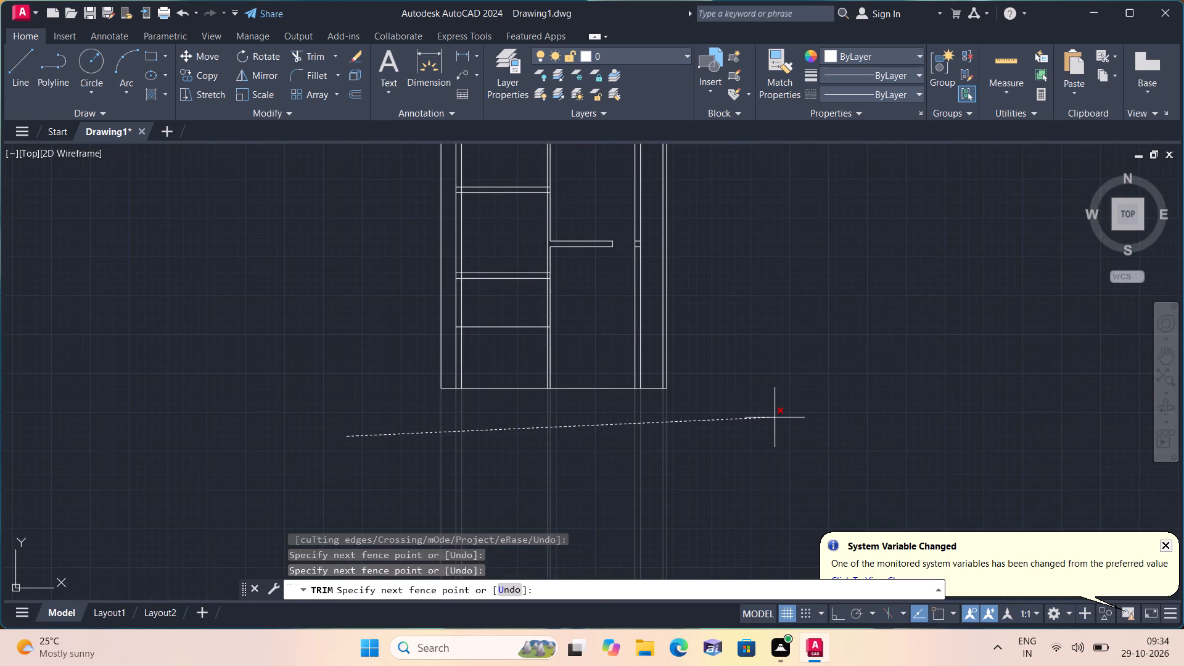
left_click(775, 417)
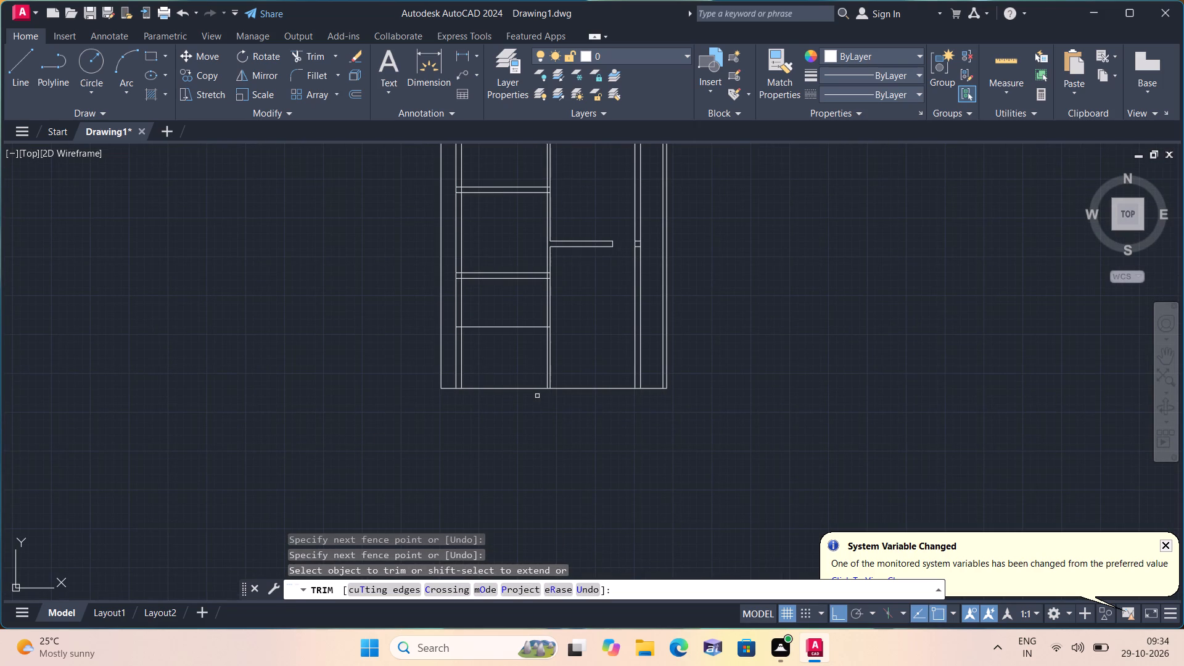
Trim the first interior vertical wall's two lines from the bottom boundary up to the left side's lowest double-line cross wall.
scroll(516, 360, "up", 2)
middle_click_drag(480, 353, 474, 353)
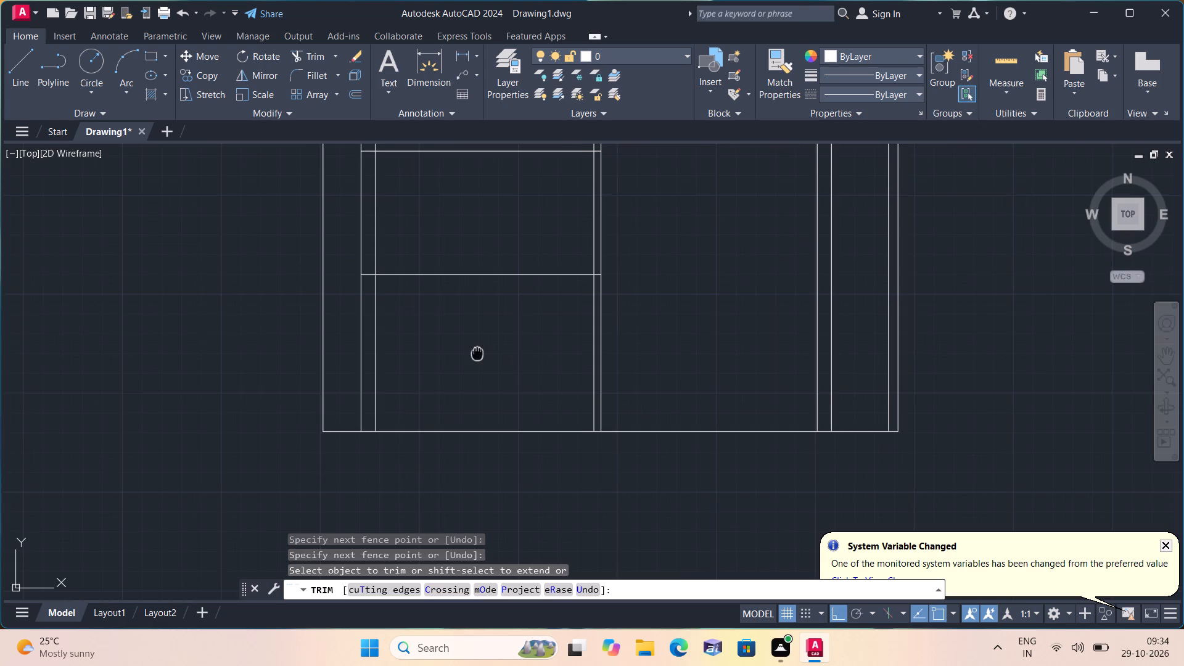
middle_click_drag(474, 353, 423, 430)
left_click(422, 420)
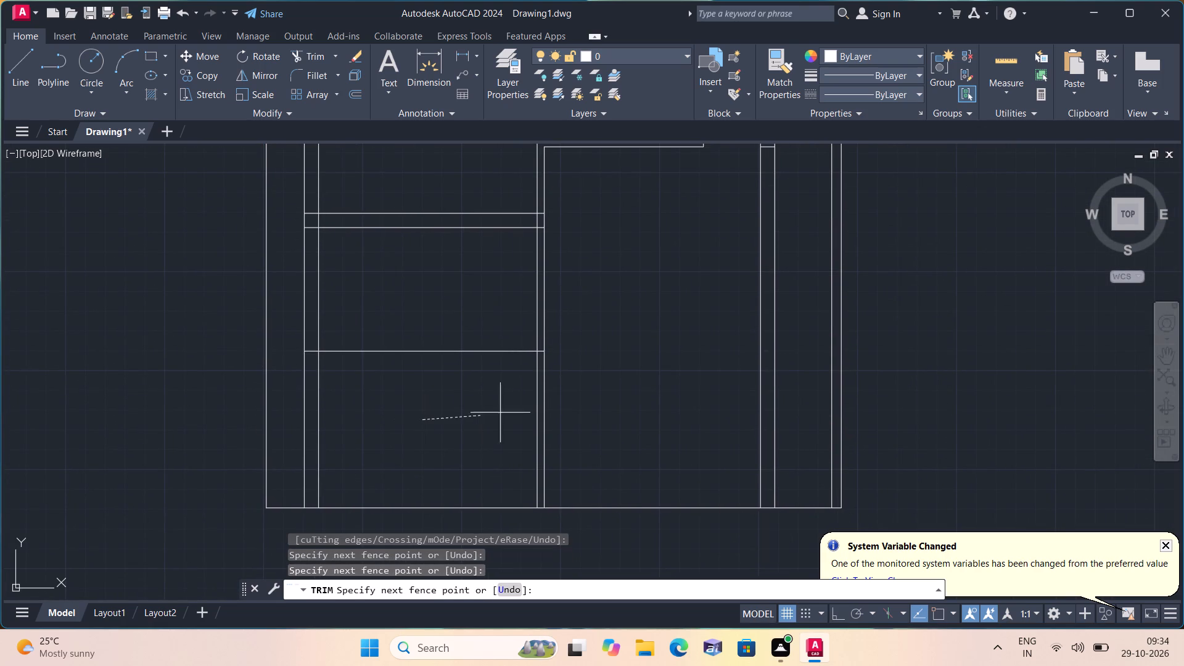
left_click(606, 405)
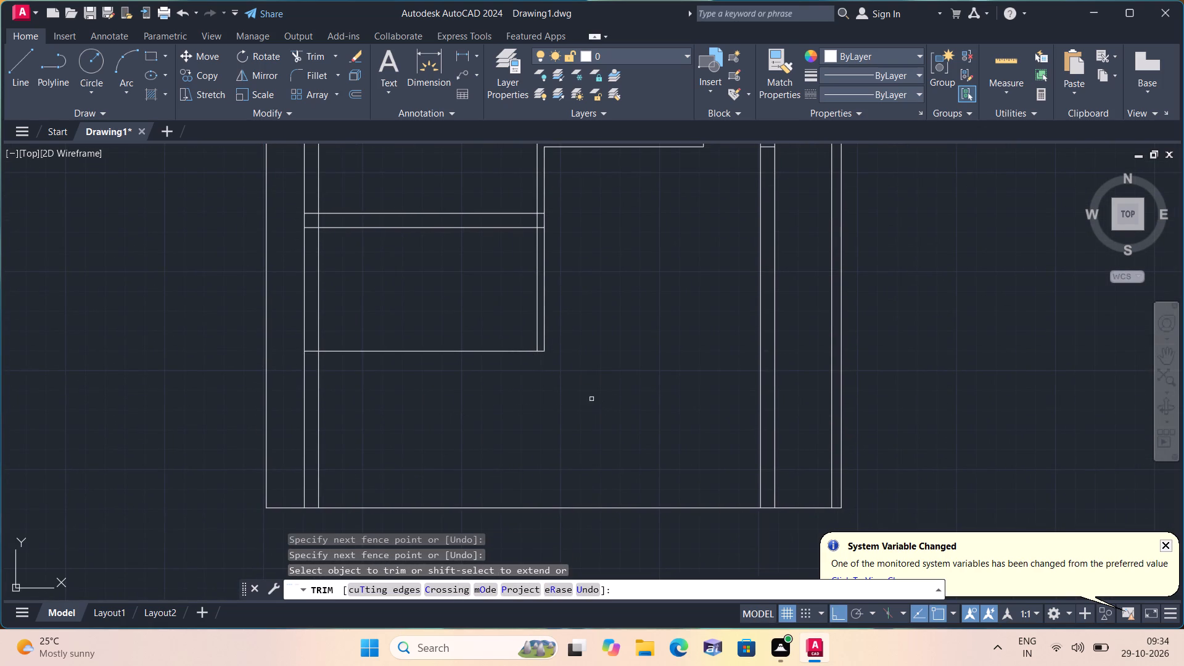
middle_click_drag(591, 399, 585, 511)
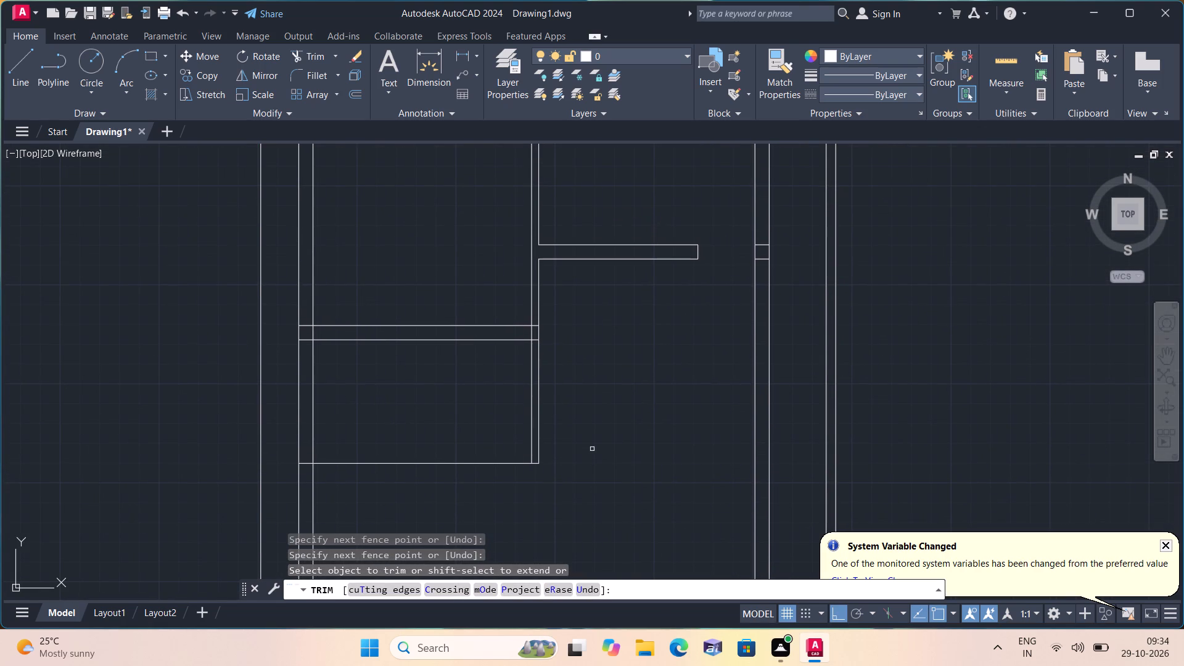
middle_click_drag(592, 421, 596, 446)
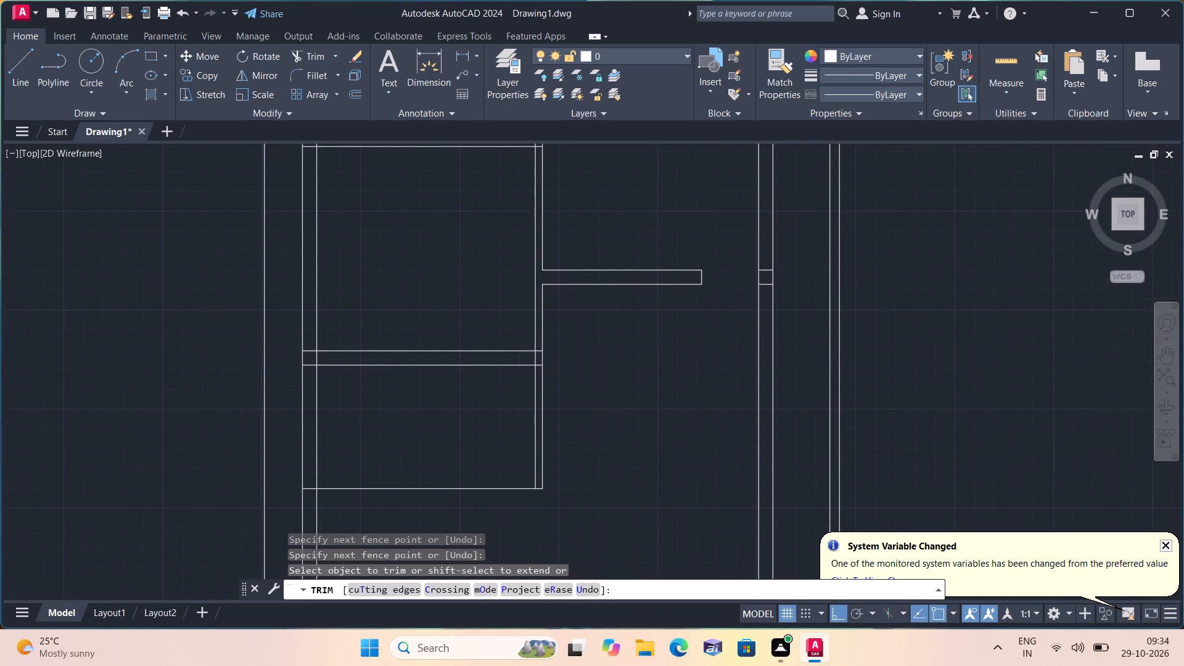
scroll(596, 446, "down", 1)
middle_click_drag(596, 446, 581, 392)
middle_click(579, 387)
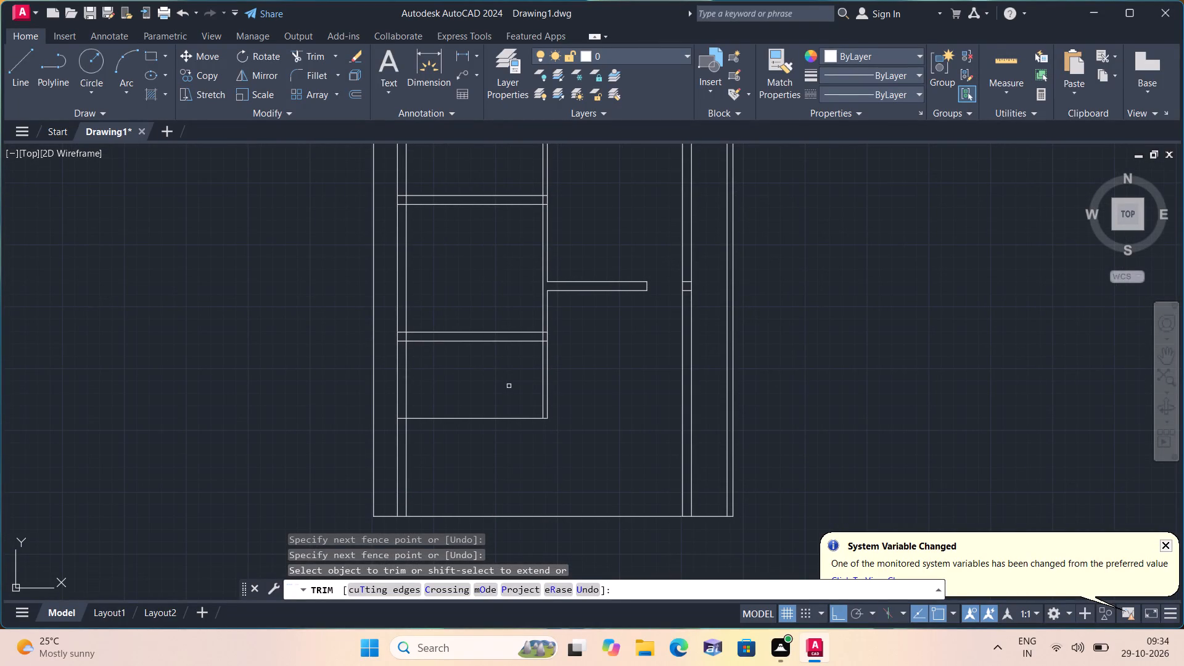
left_click(497, 384)
left_click(597, 368)
middle_click_drag(597, 368, 613, 425)
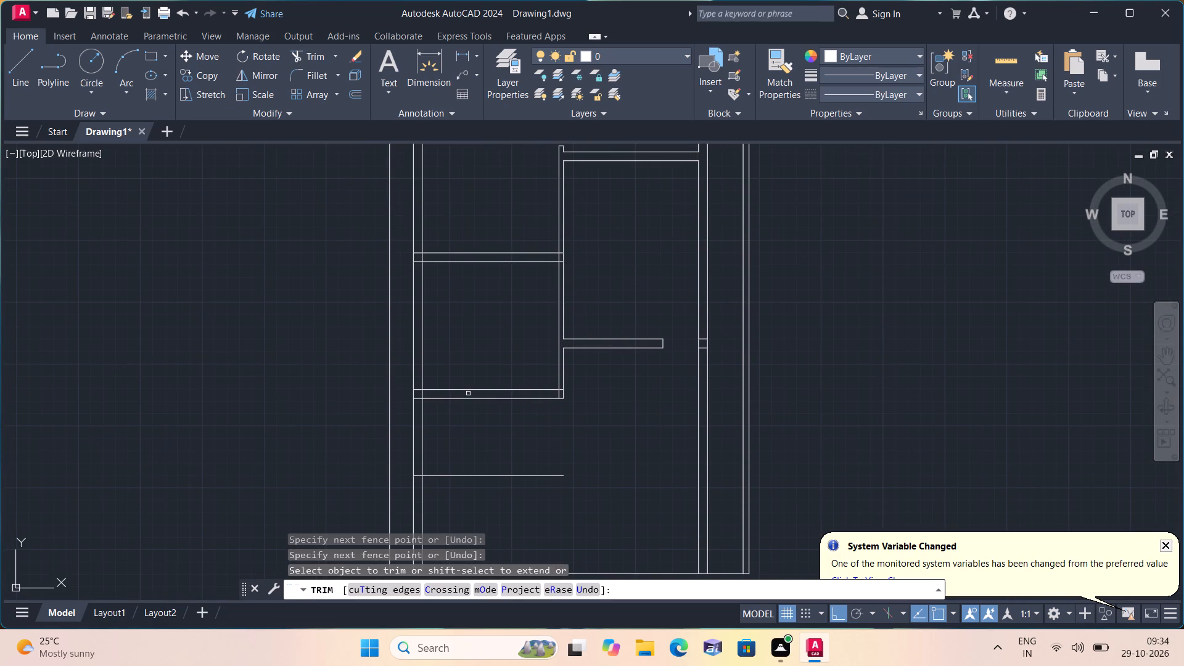
middle_click_drag(479, 336, 493, 383)
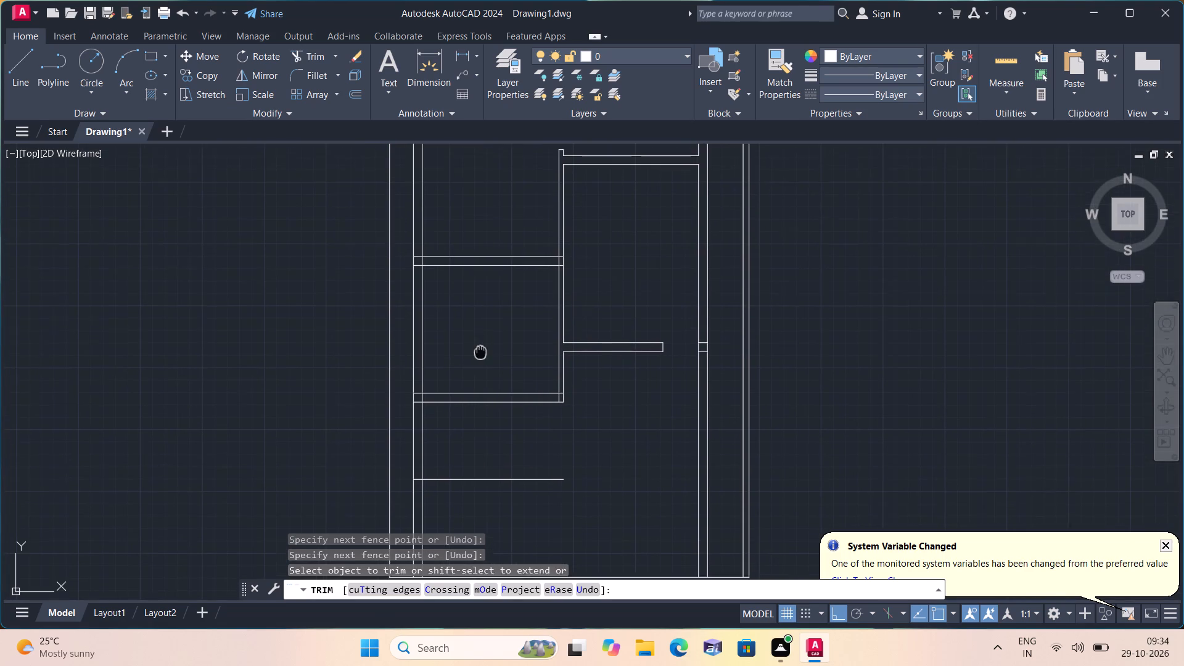
middle_click_drag(493, 383, 524, 452)
key("space")
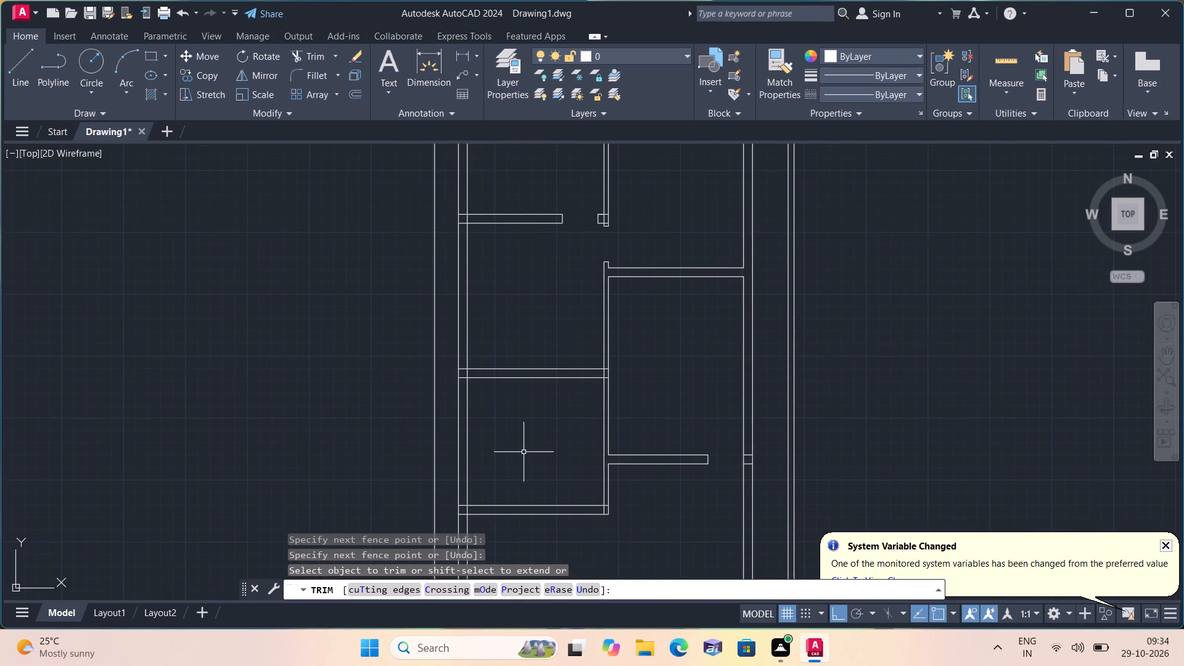
Draw an edge line across the left side's second-lowest cross wall, offset 6" from the first interior vertical wall.
type("l")
key("space")
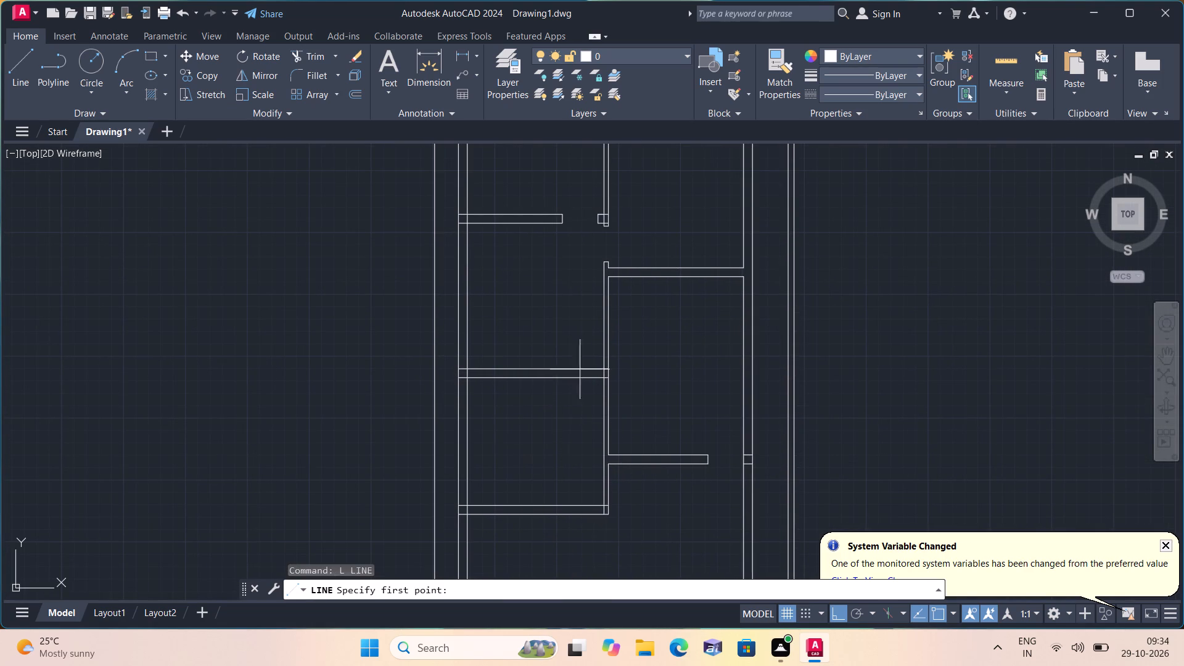
scroll(609, 370, "up", 2)
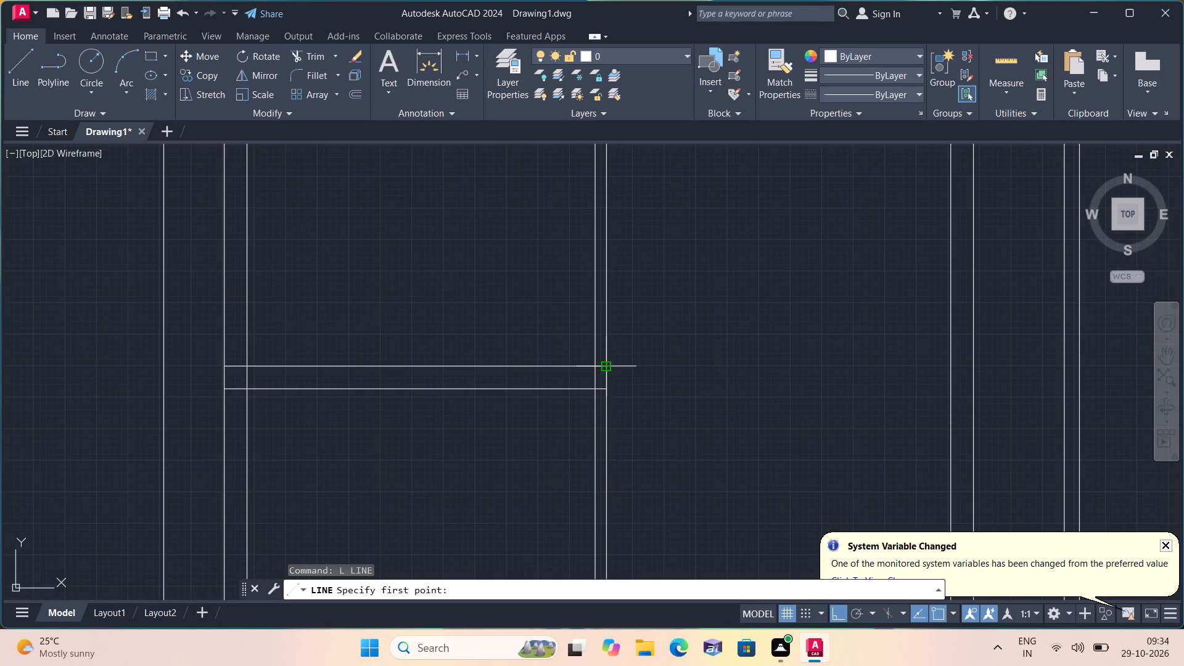
left_click(597, 369)
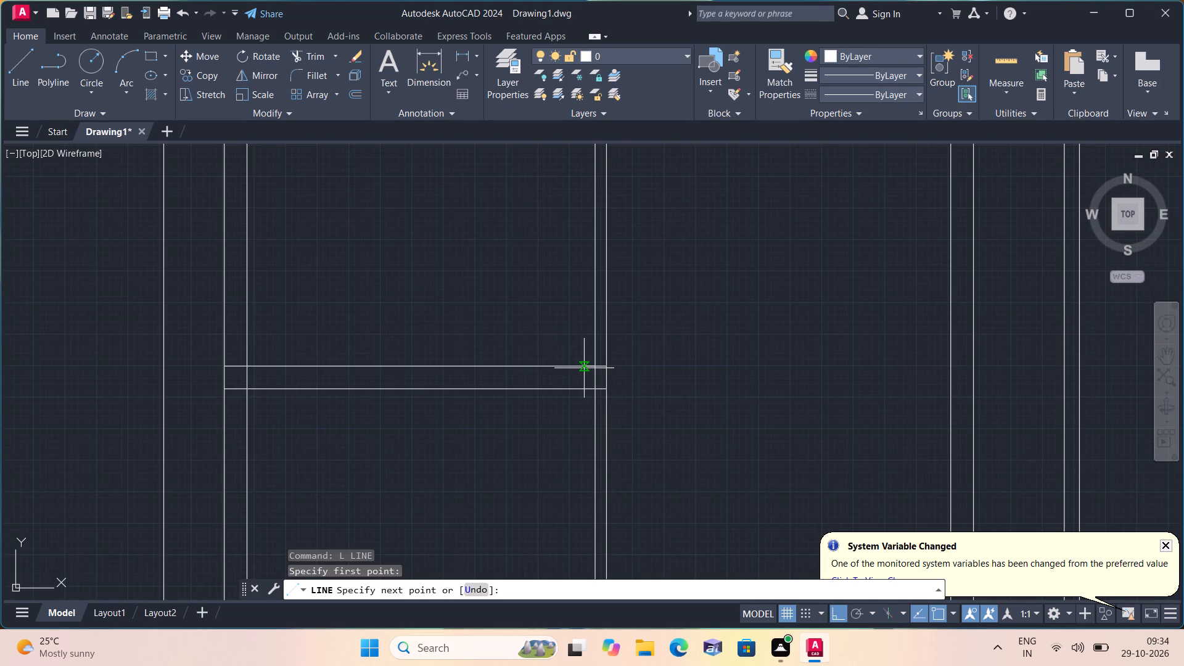
key("6")
type("\"")
key("space")
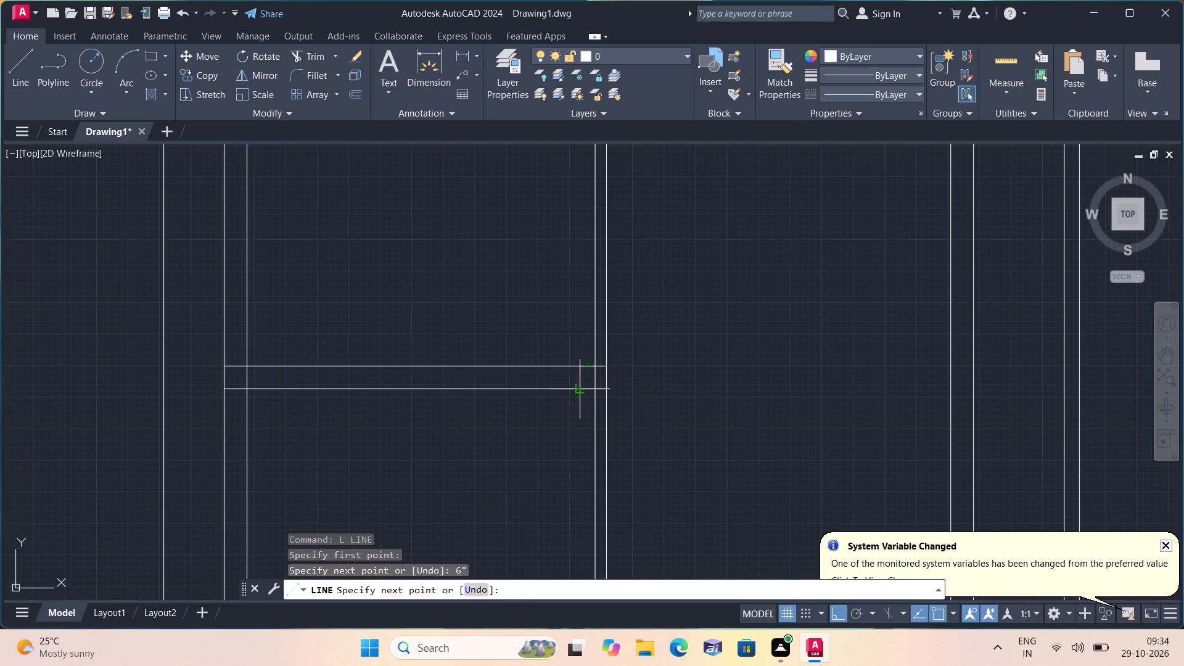
left_click(583, 392)
key("space")
Draw an edge line across the first interior vertical wall, 6" above the second-lowest cross wall's upper line.
scroll(591, 363, "up", 1)
key("space")
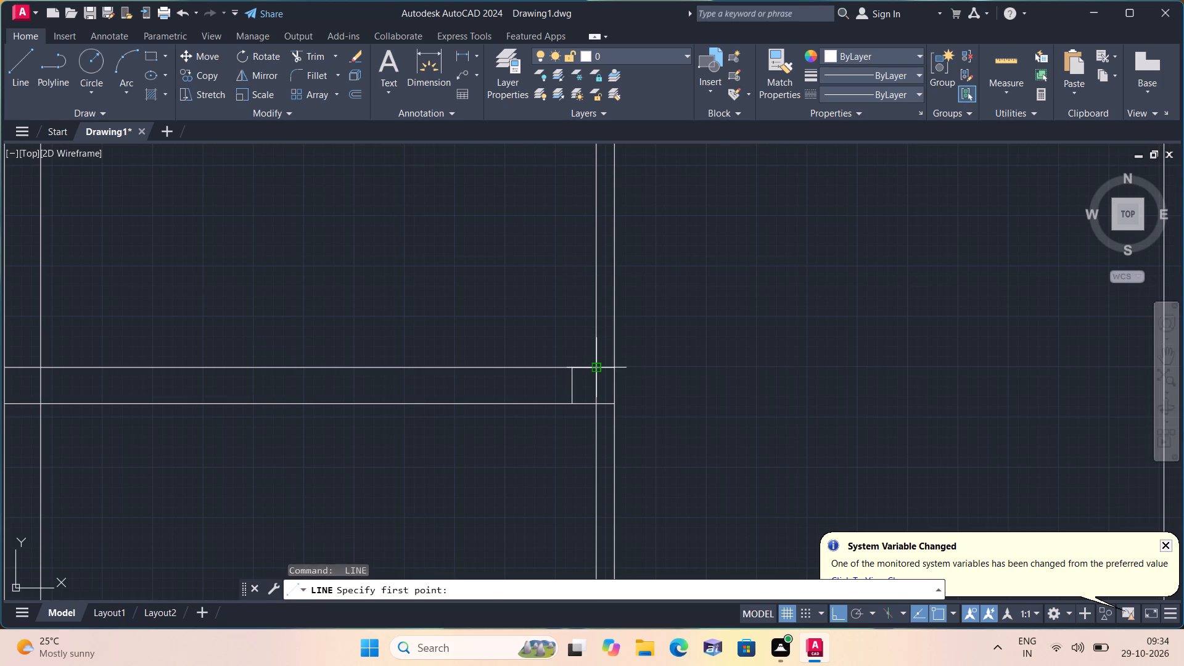
left_click(595, 370)
type("6\"")
key("space")
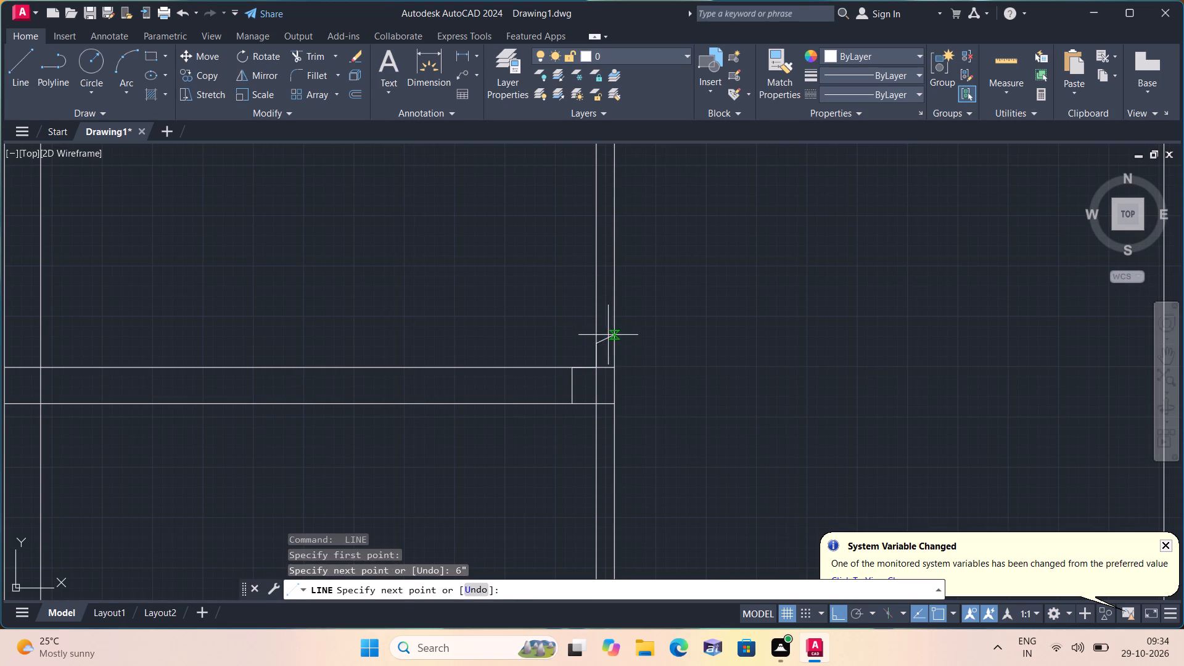
left_click(610, 341)
key("space")
Trim the short horizontal and vertical segments at the upper corner where this cross wall meets the interior wall.
type("trim")
key("space")
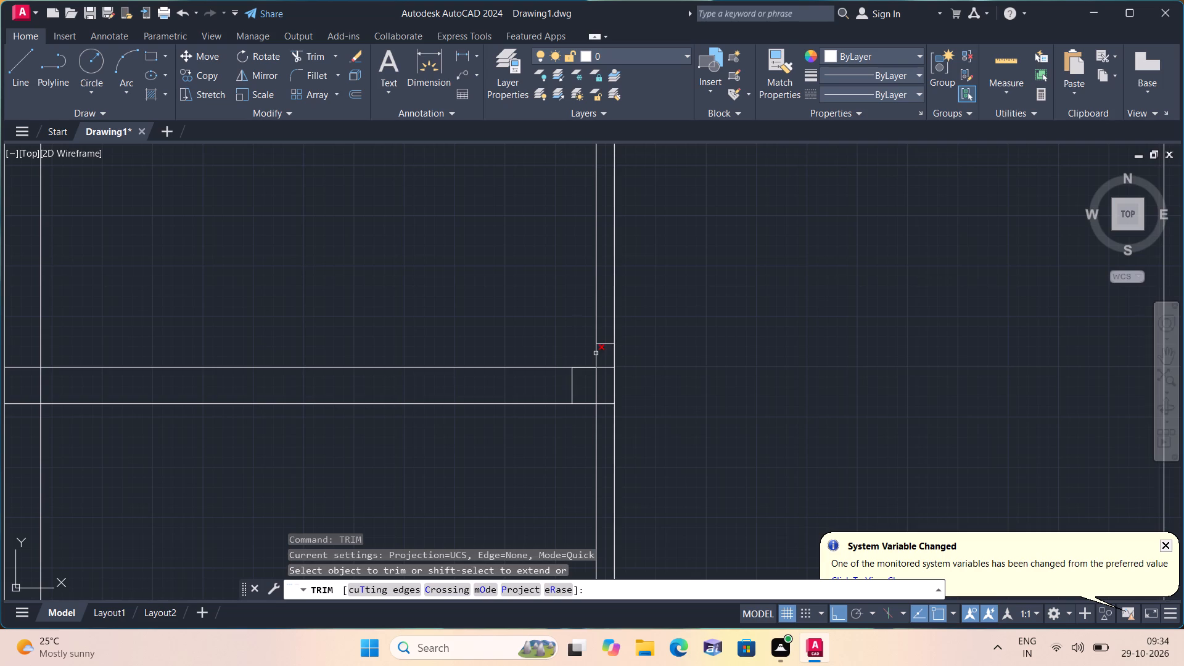
scroll(596, 356, "up", 2)
left_click(589, 383)
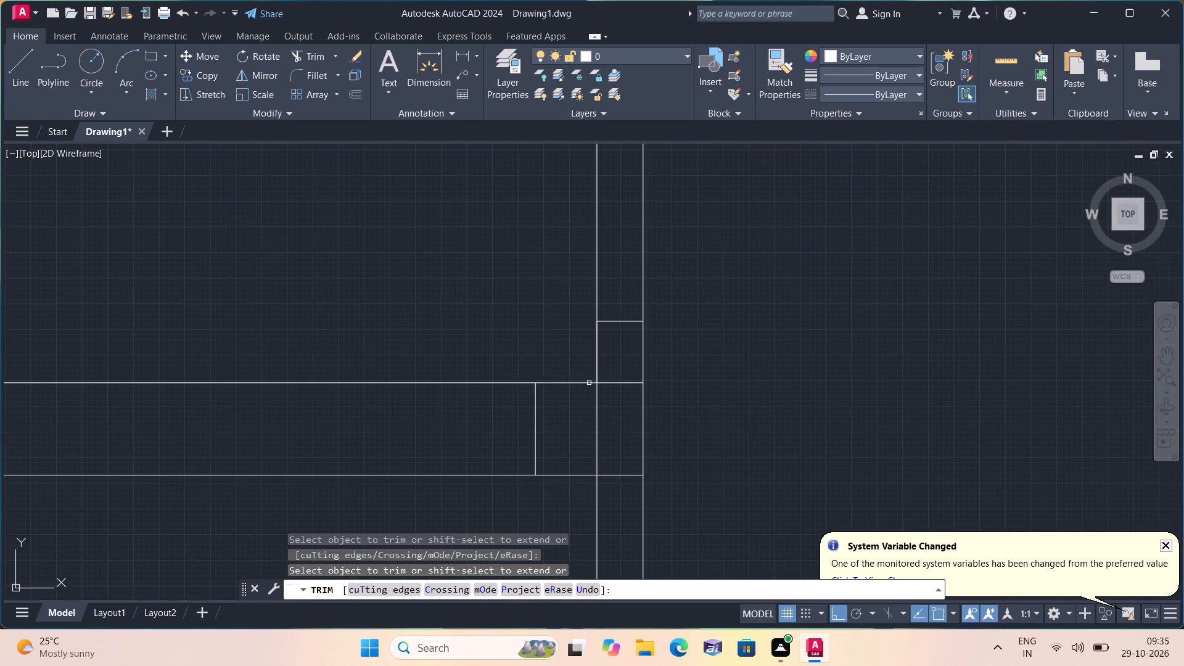
left_click(598, 371)
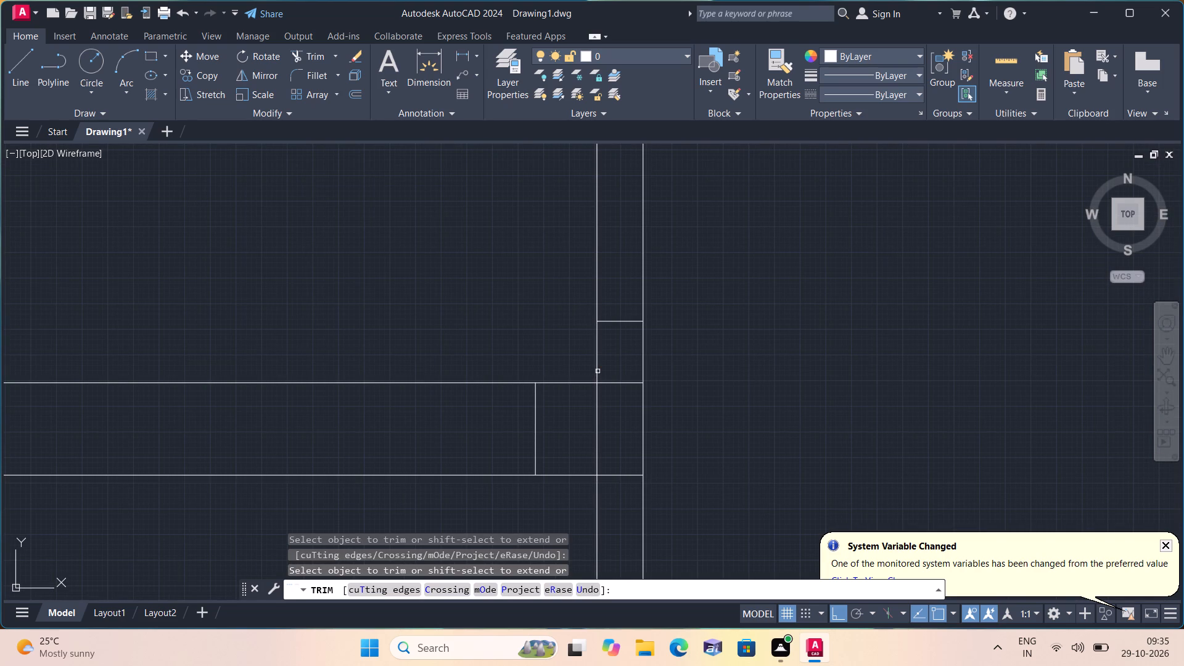
key("space")
Draw a stub extending the second-lowest cross wall 6" outward past the left wall, 9" deep and returning to the wall.
scroll(564, 370, "down", 3)
middle_click_drag(353, 344, 495, 369)
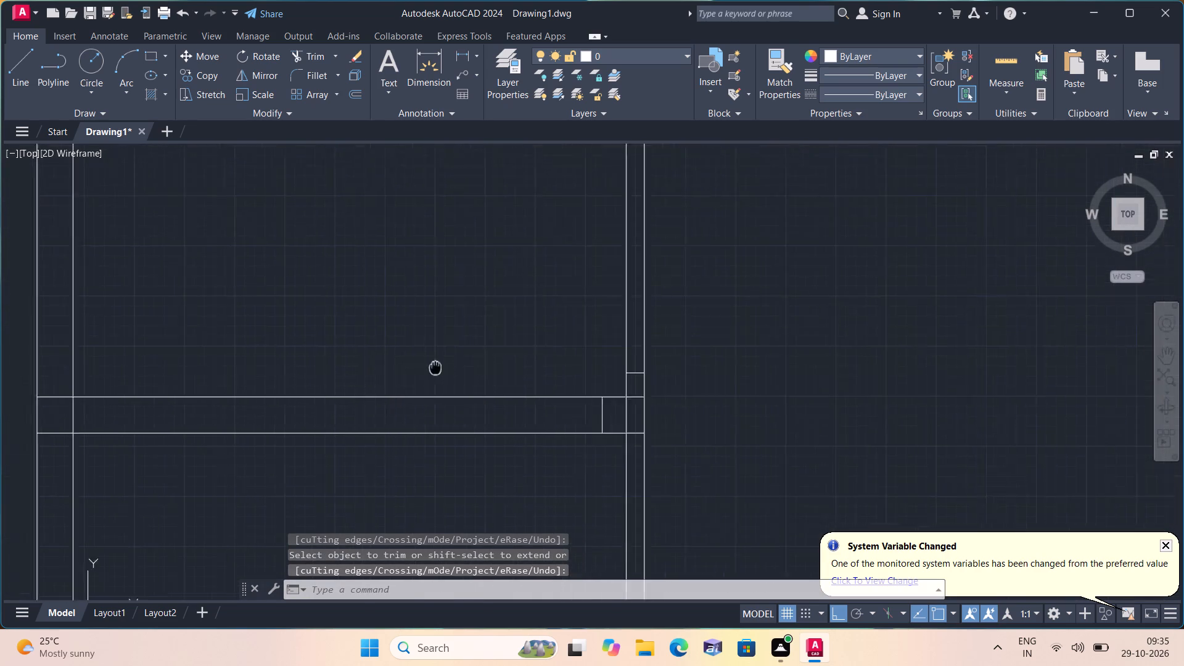
middle_click_drag(495, 369, 707, 372)
scroll(707, 372, "down", 1)
scroll(530, 366, "down", 1)
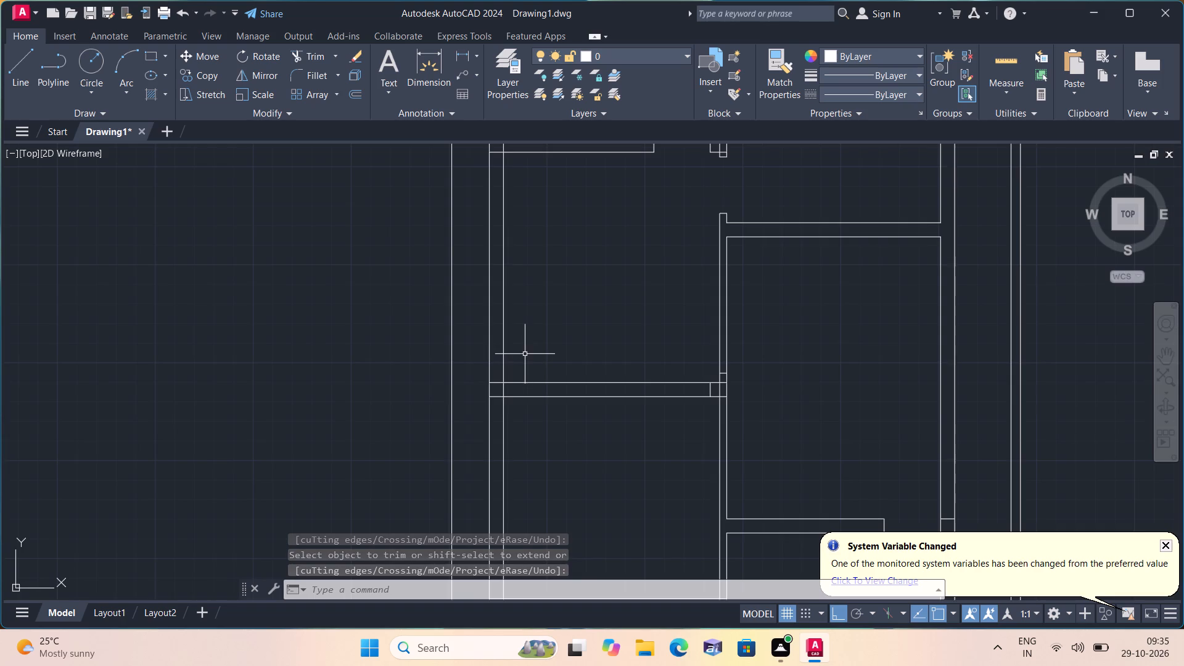
middle_click_drag(525, 354, 587, 376)
key("l")
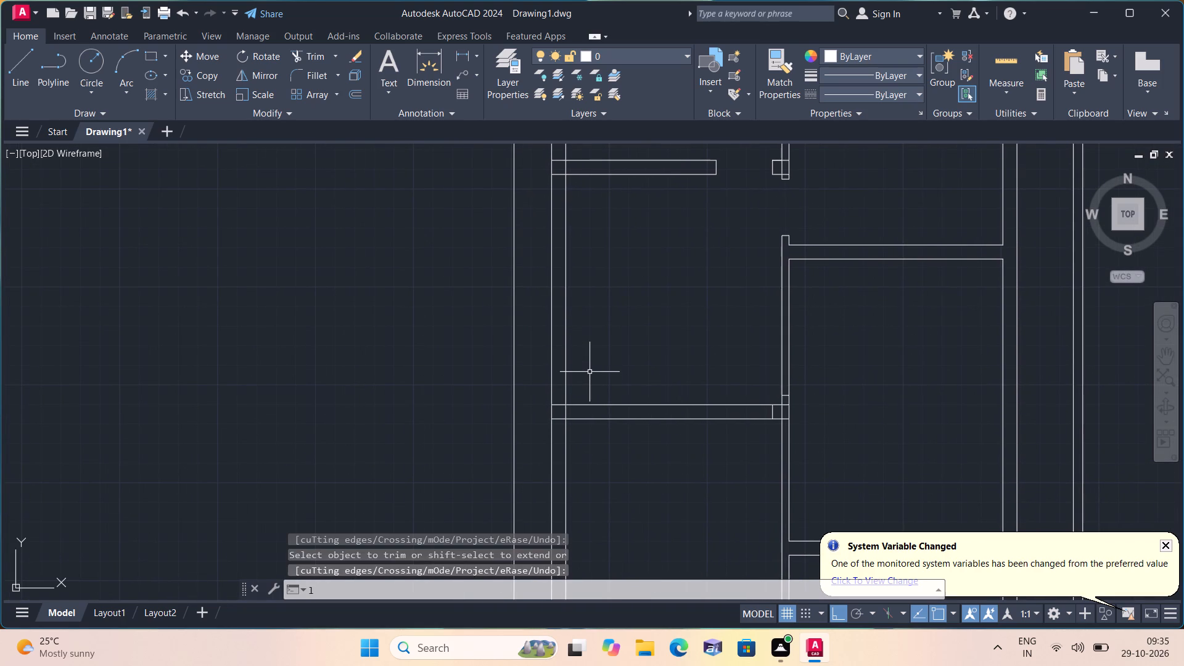
key("space")
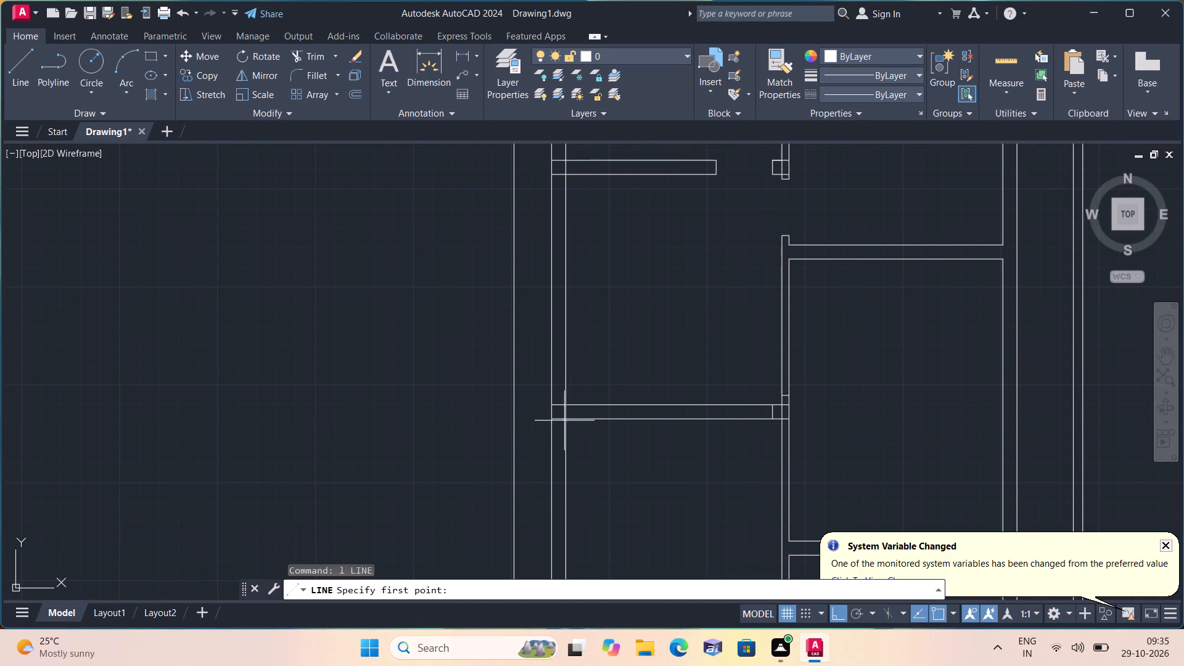
left_click(550, 402)
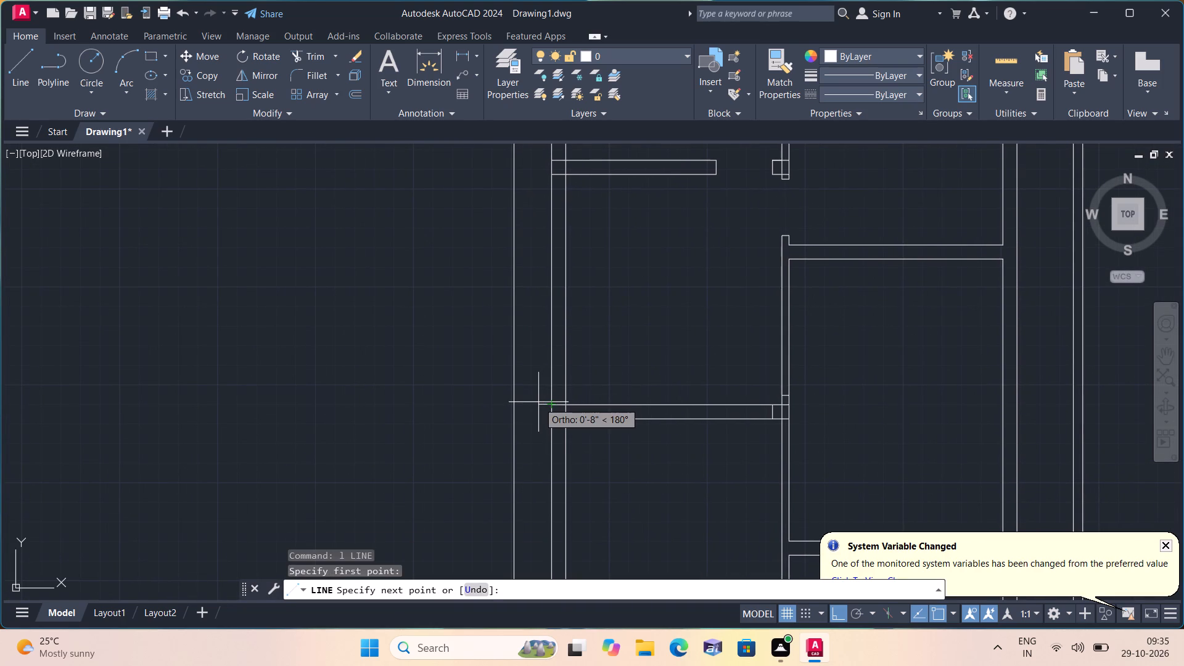
key("6")
key("shift+quotedbl")
key("space")
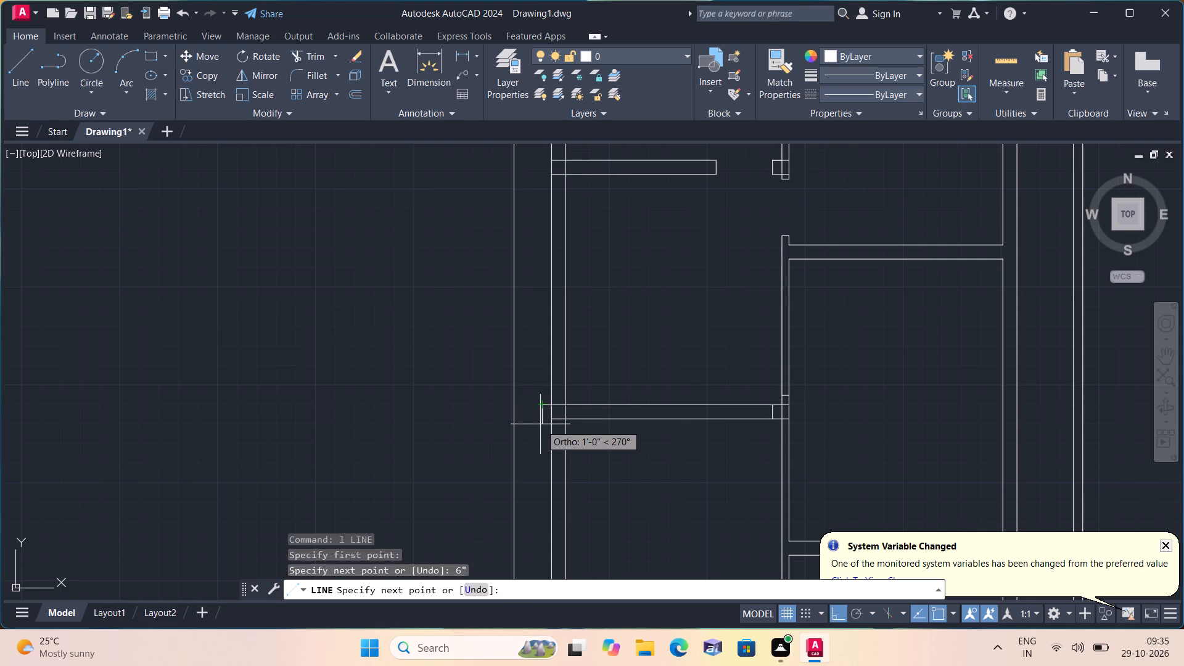
type("9/")
key("BackSpace")
key("shift+quotedbl")
key("space")
scroll(563, 425, "up", 1)
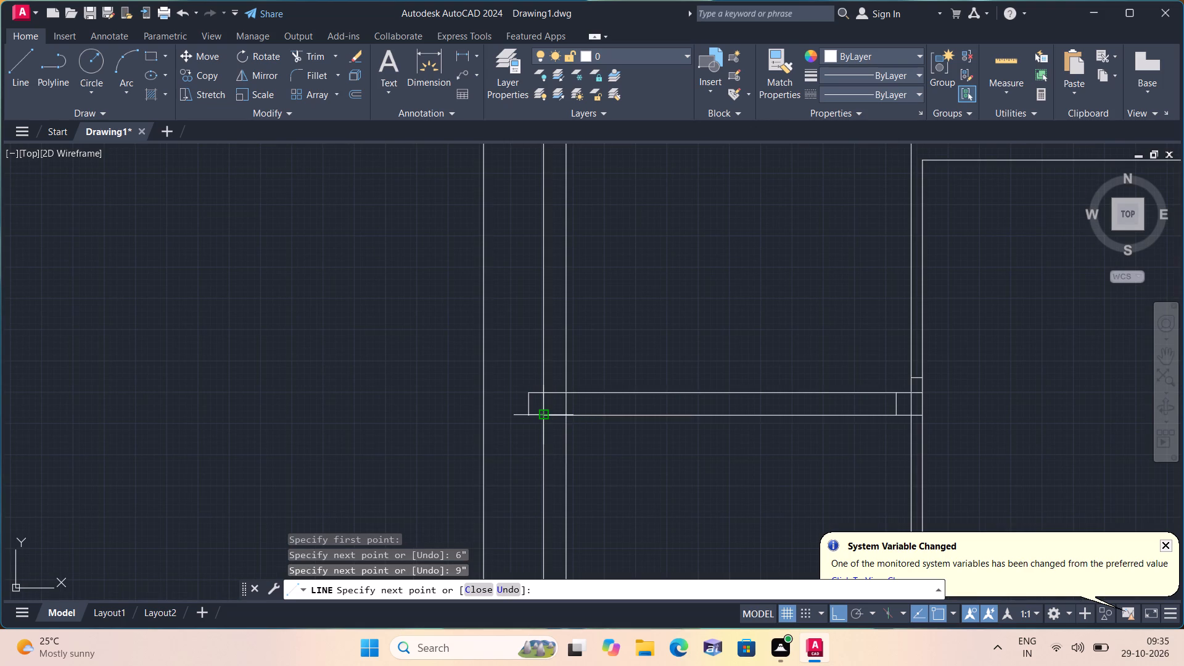
left_click(543, 417)
key("space")
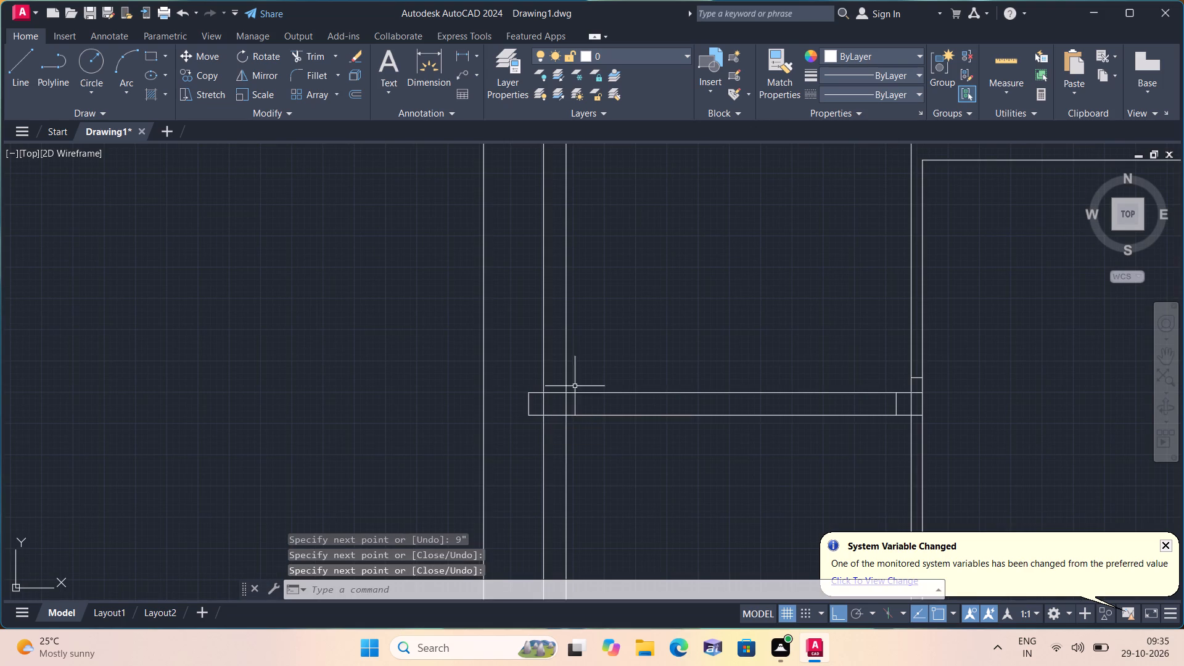
Draw a stub extending the next cross wall above 1' outward past the left wall, closed back to its upper line.
middle_click_drag(576, 340, 520, 414)
scroll(524, 415, "down", 1)
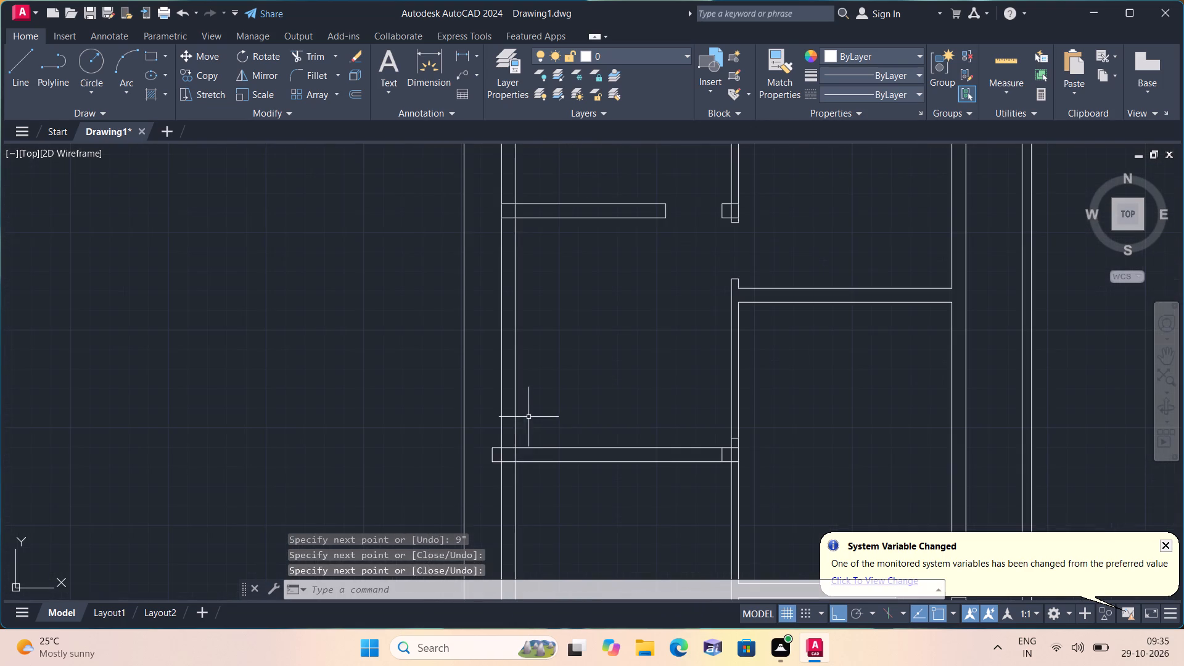
key("space")
middle_click_drag(477, 258, 504, 373)
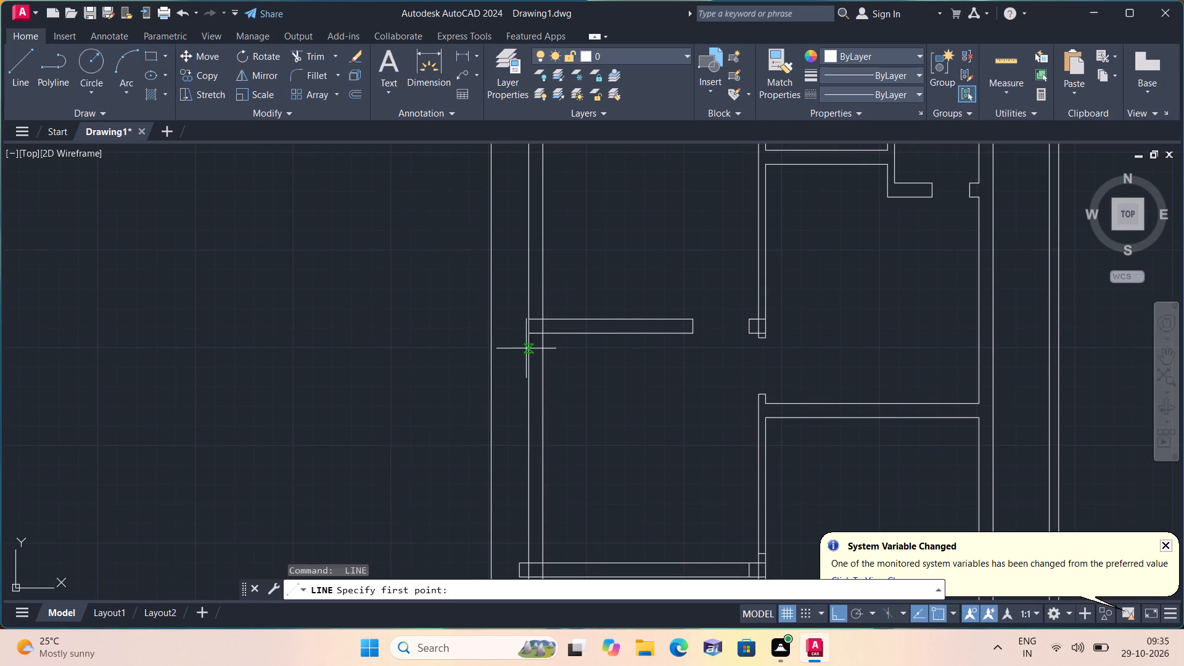
scroll(529, 332, "up", 1)
scroll(529, 332, "down", 1)
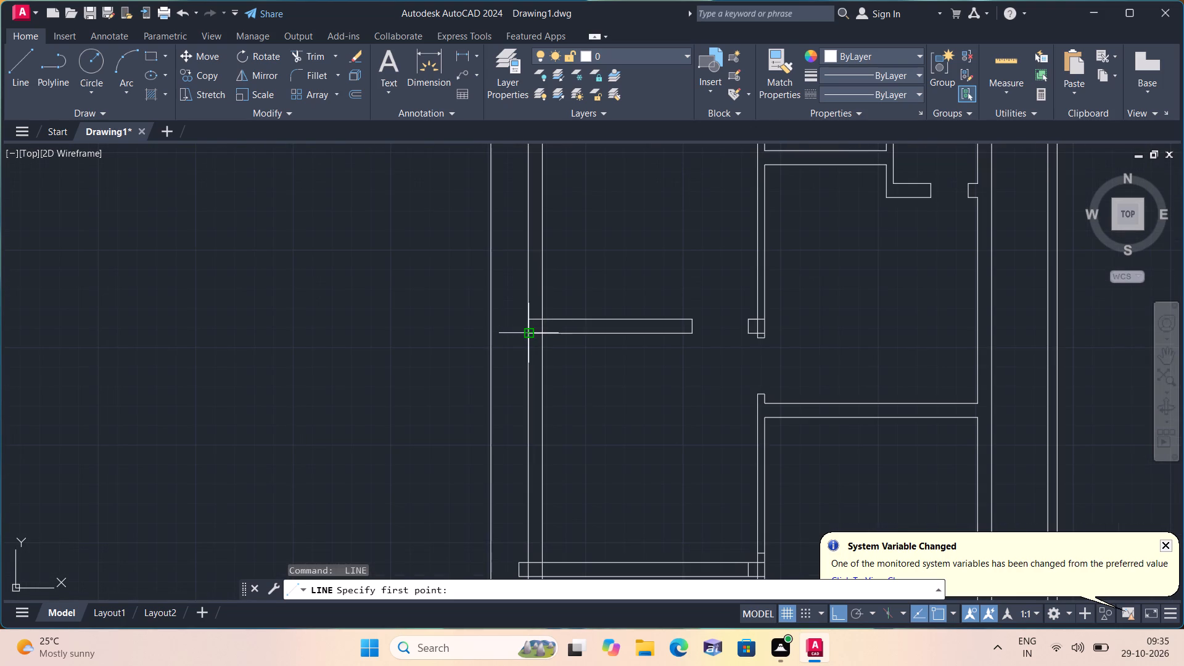
scroll(530, 332, "up", 1)
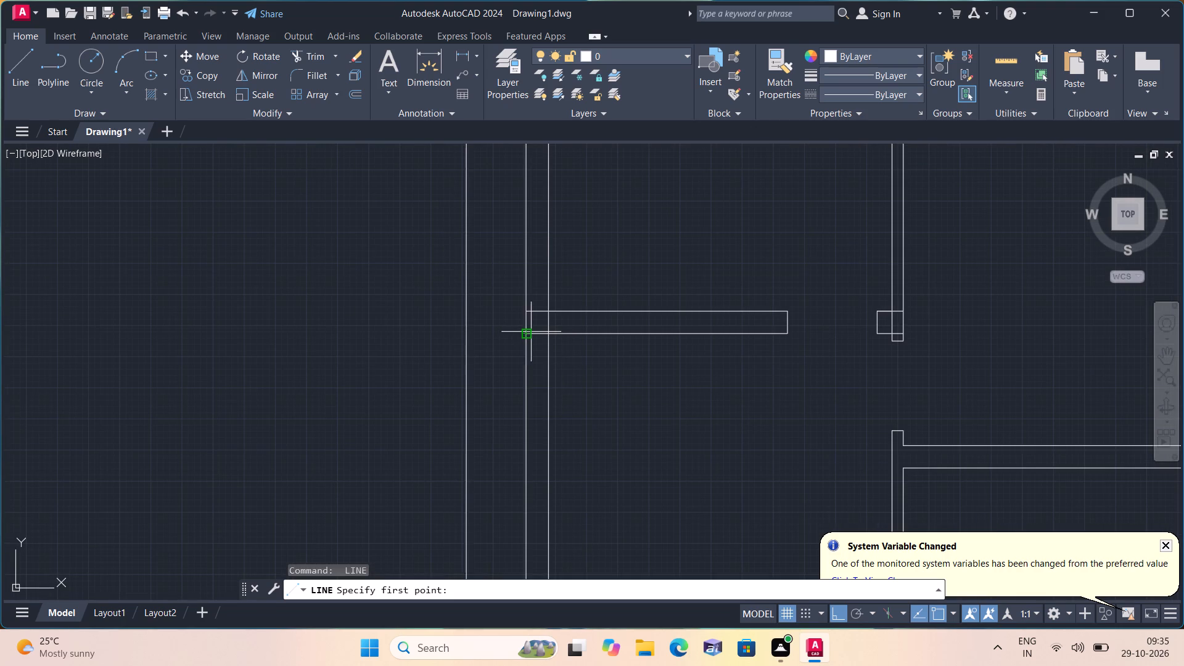
left_click(531, 331)
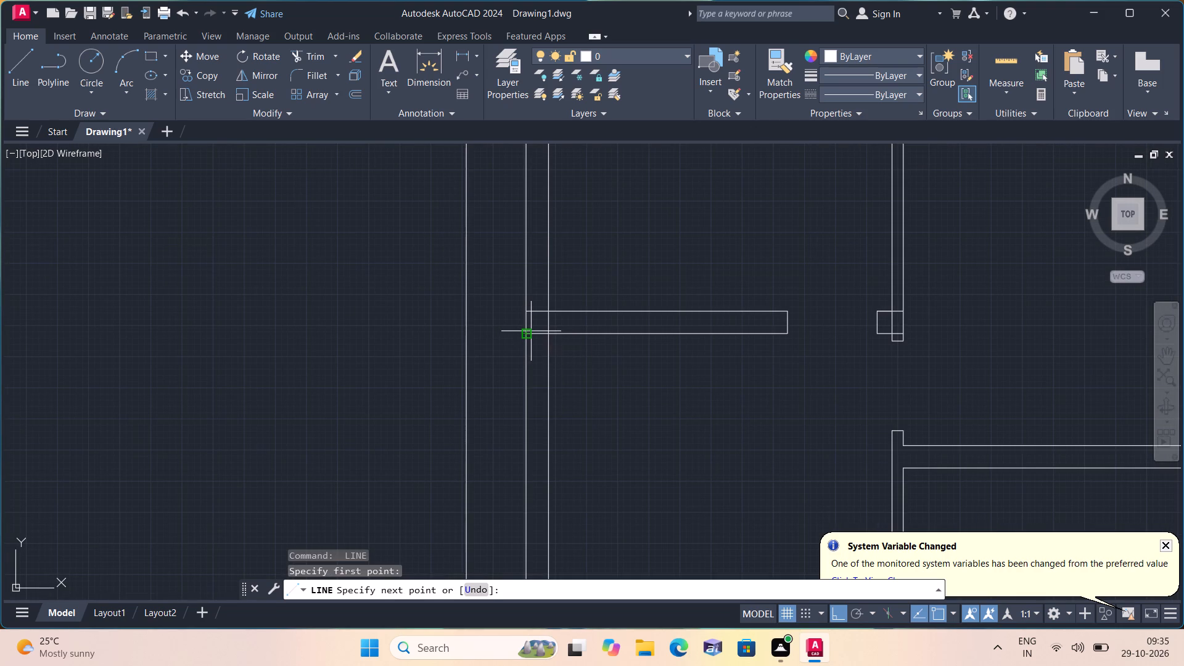
type("1'")
key("space")
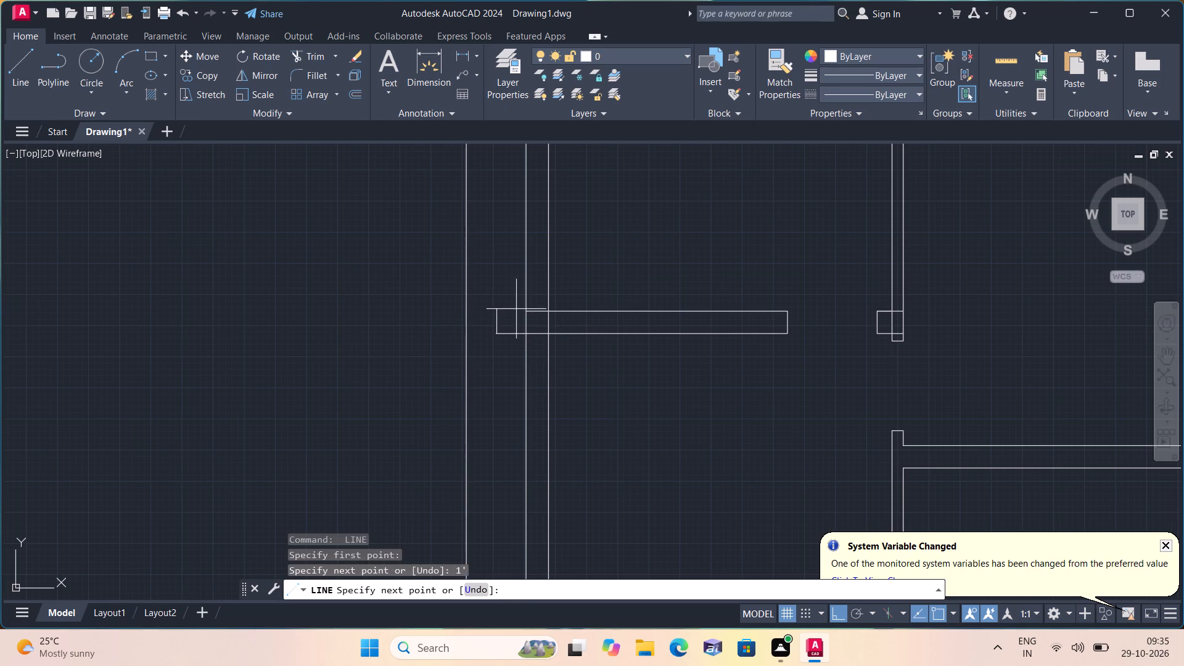
left_click(501, 312)
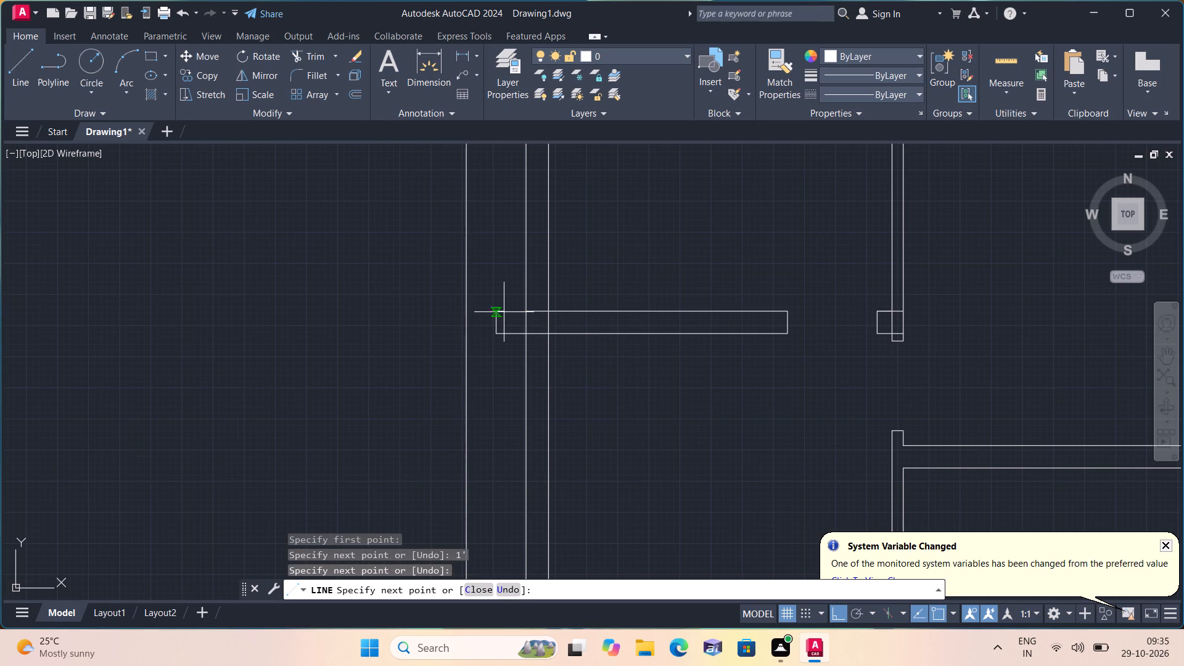
left_click(527, 310)
key("space")
Lengthen the second-lowest cross wall's outer stub by another 6" outward, with a 9" end line and a return line.
scroll(523, 298, "down", 2)
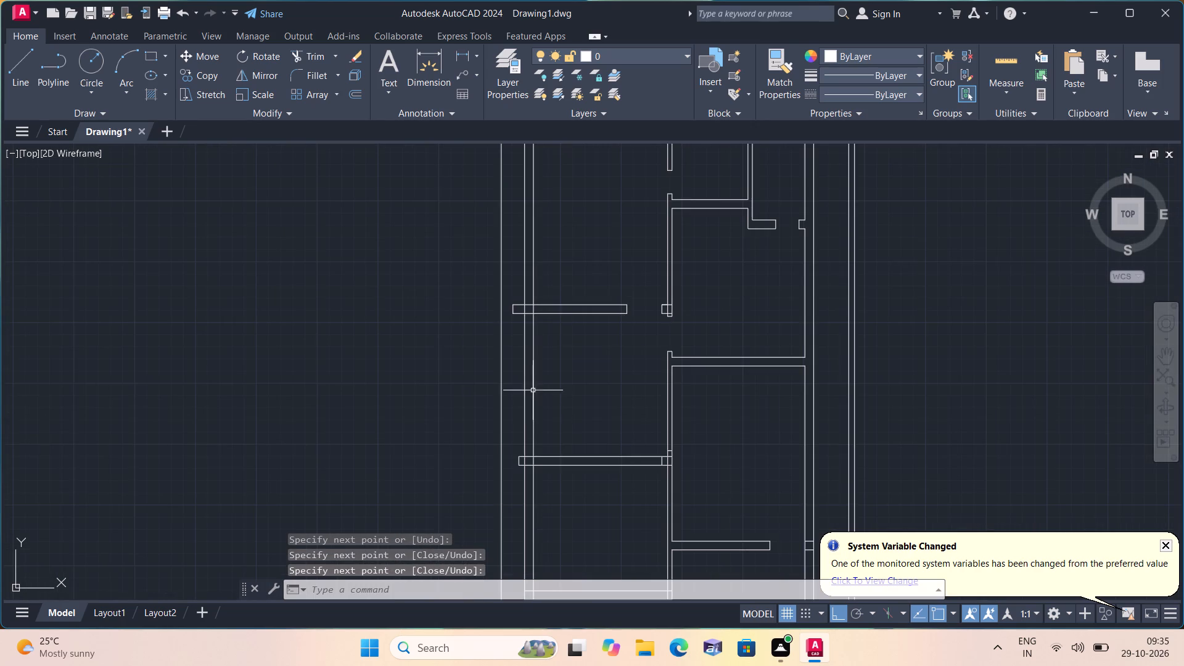
middle_click_drag(519, 432, 516, 373)
scroll(506, 396, "up", 3)
key("space")
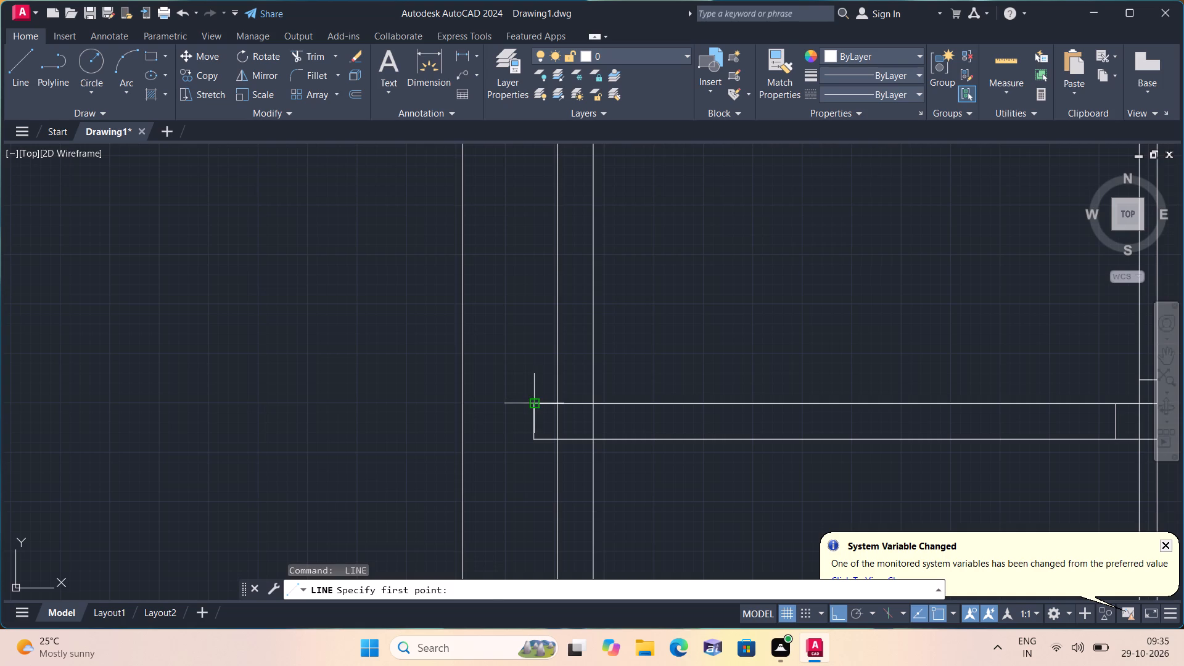
left_click(535, 400)
type("6\"")
key("space")
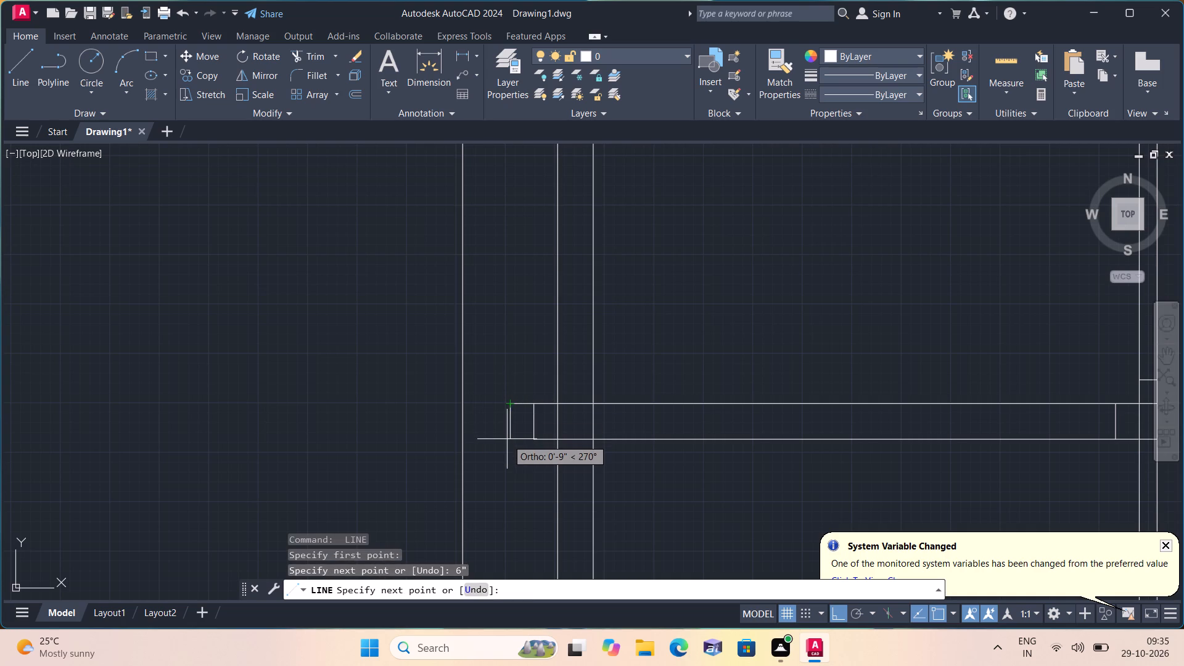
key("9")
type("\"")
key("space")
left_click(536, 440)
key("space")
Delete the intermediate vertical line inside the second-lowest cross wall's lengthened stub.
scroll(538, 430, "up", 1)
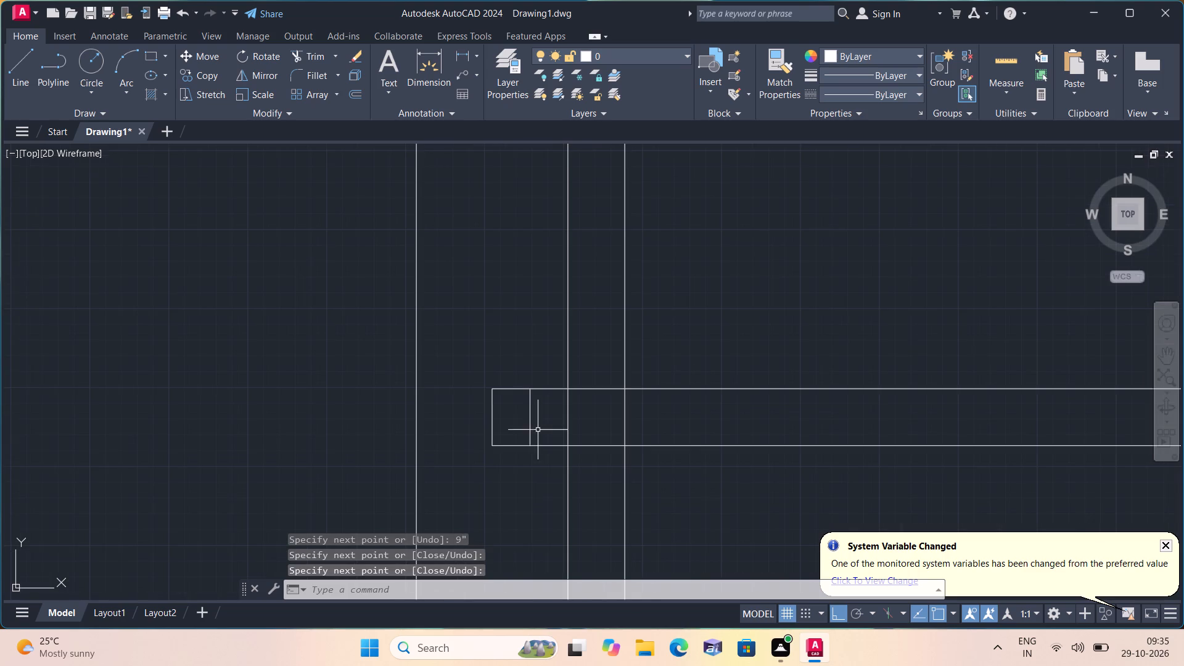
left_click(538, 430)
left_click(517, 412)
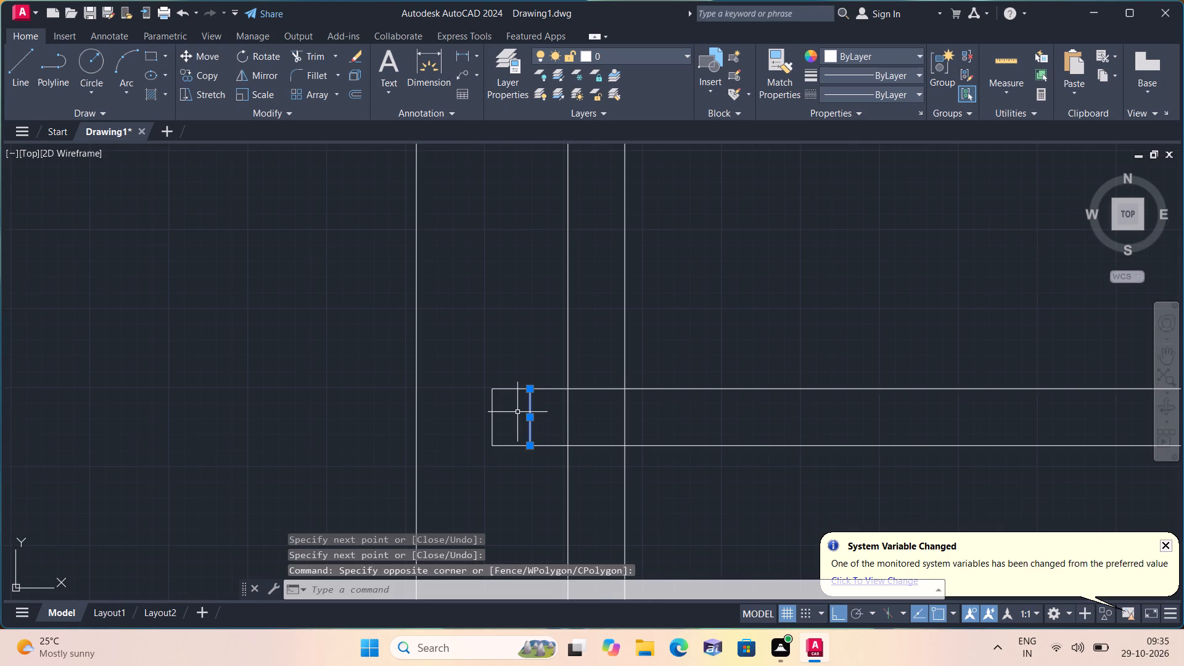
key("Delete")
Draw a vertical line joining the outer ends of the second-lowest cross wall's stub and the stub above it.
middle_click_drag(517, 412, 520, 473)
key("l")
key("space")
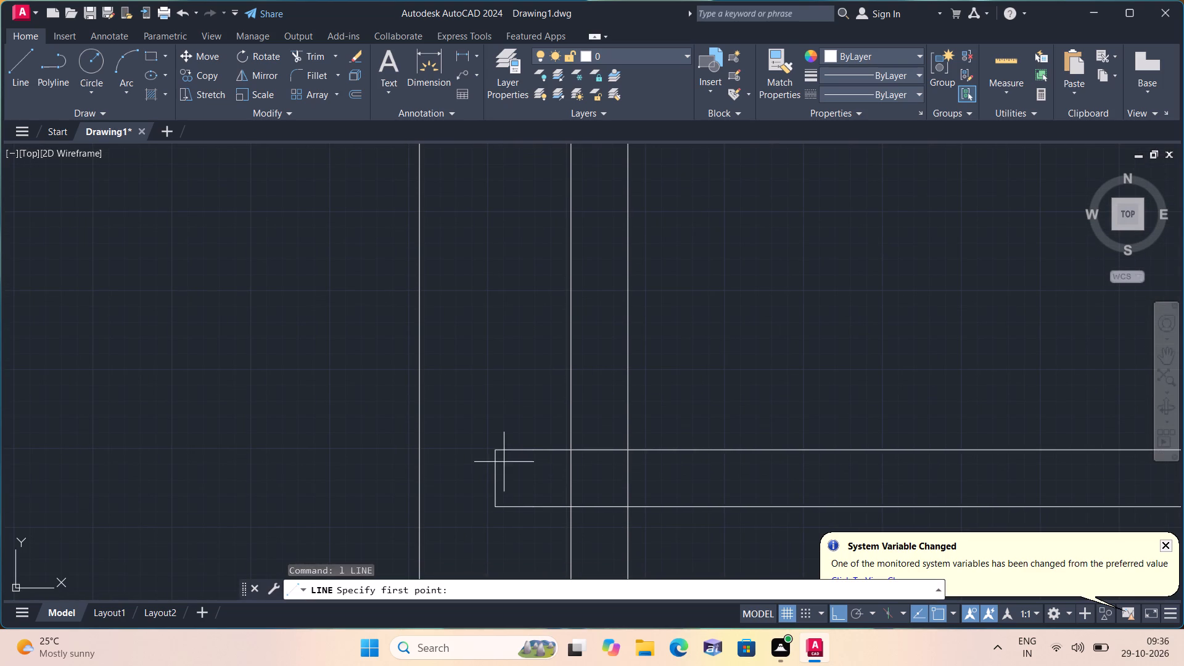
left_click(496, 450)
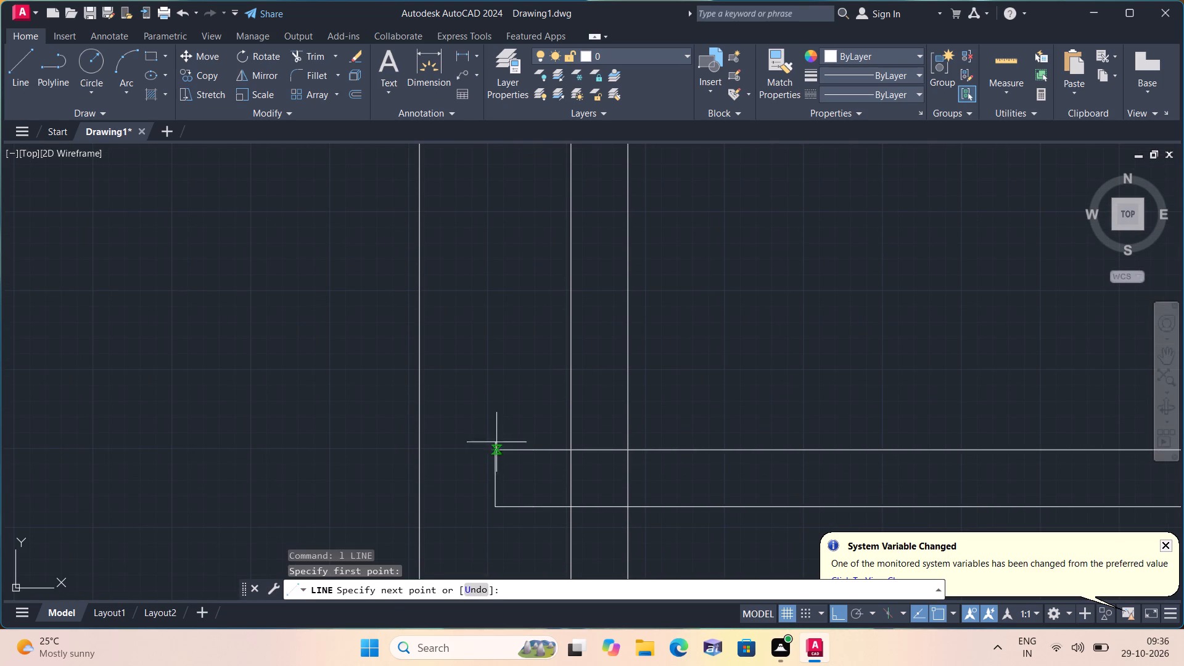
scroll(489, 382, "down", 1)
middle_click_drag(489, 382, 527, 550)
scroll(526, 549, "down", 1)
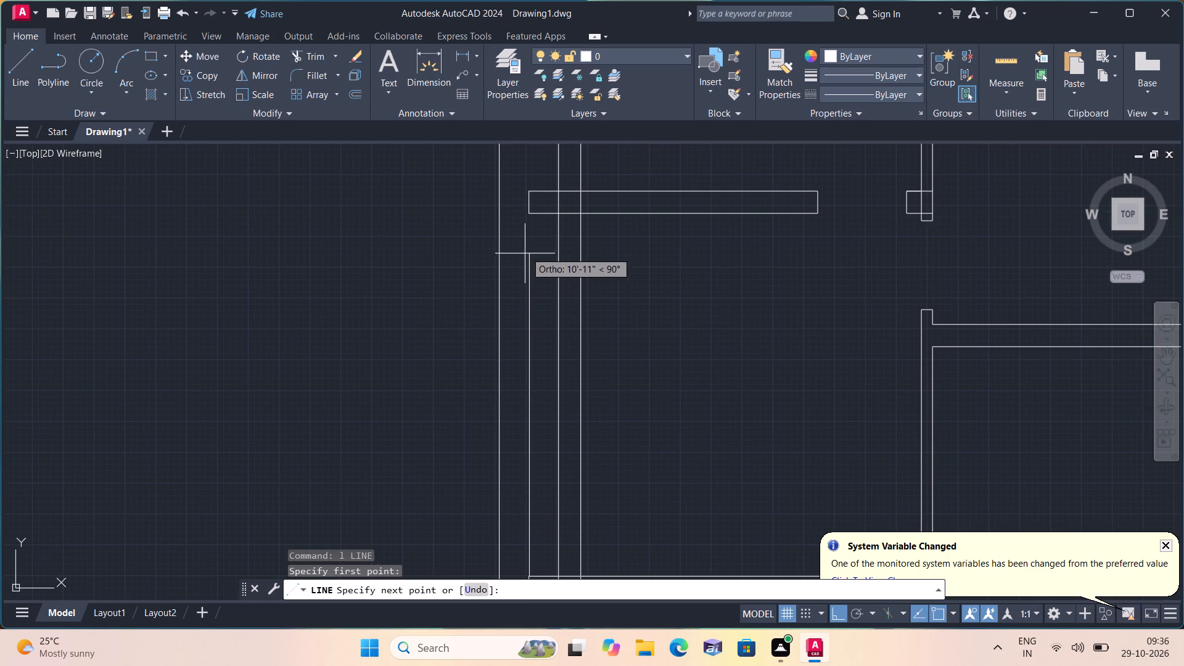
left_click(532, 213)
key("space")
Trim away both left wall lines between the two outer stubs.
type("trim")
key("space")
left_click(545, 298)
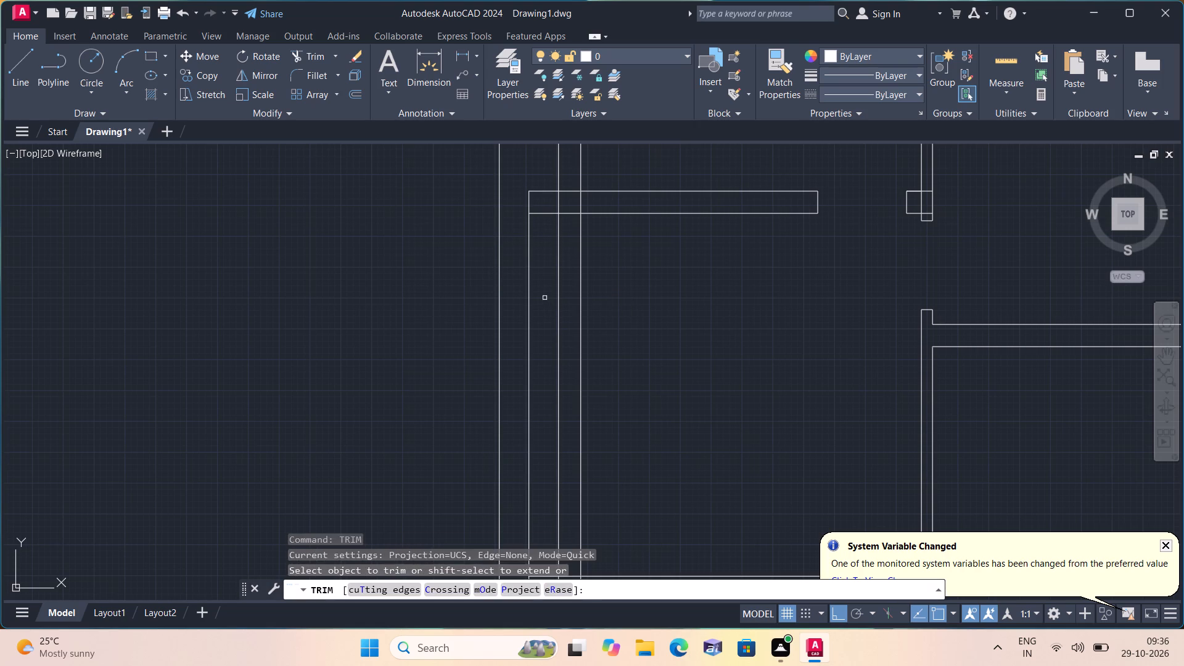
middle_click_drag(548, 298, 500, 234)
scroll(500, 234, "down", 1)
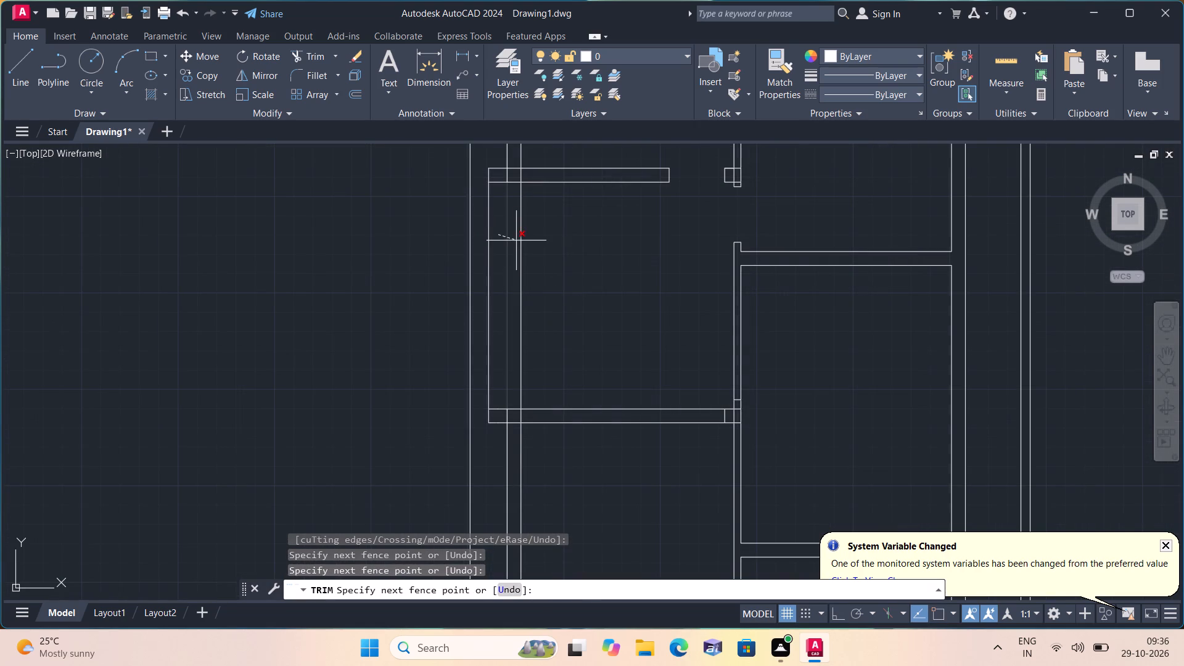
left_click(530, 245)
scroll(530, 245, "down", 1)
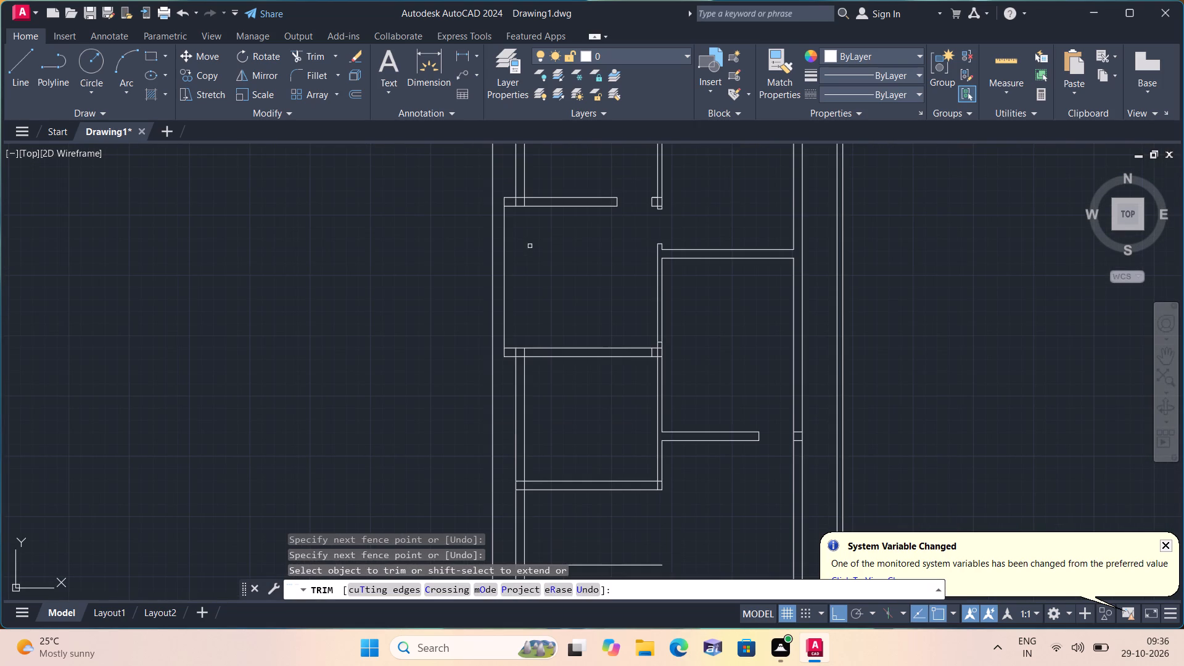
key("space")
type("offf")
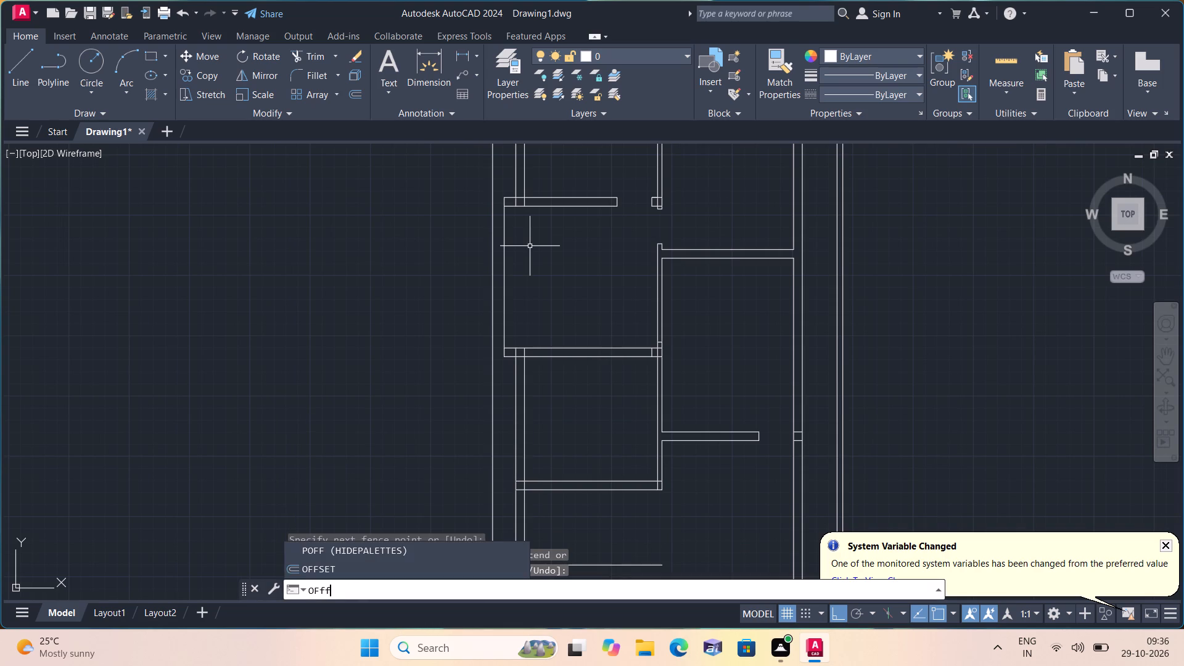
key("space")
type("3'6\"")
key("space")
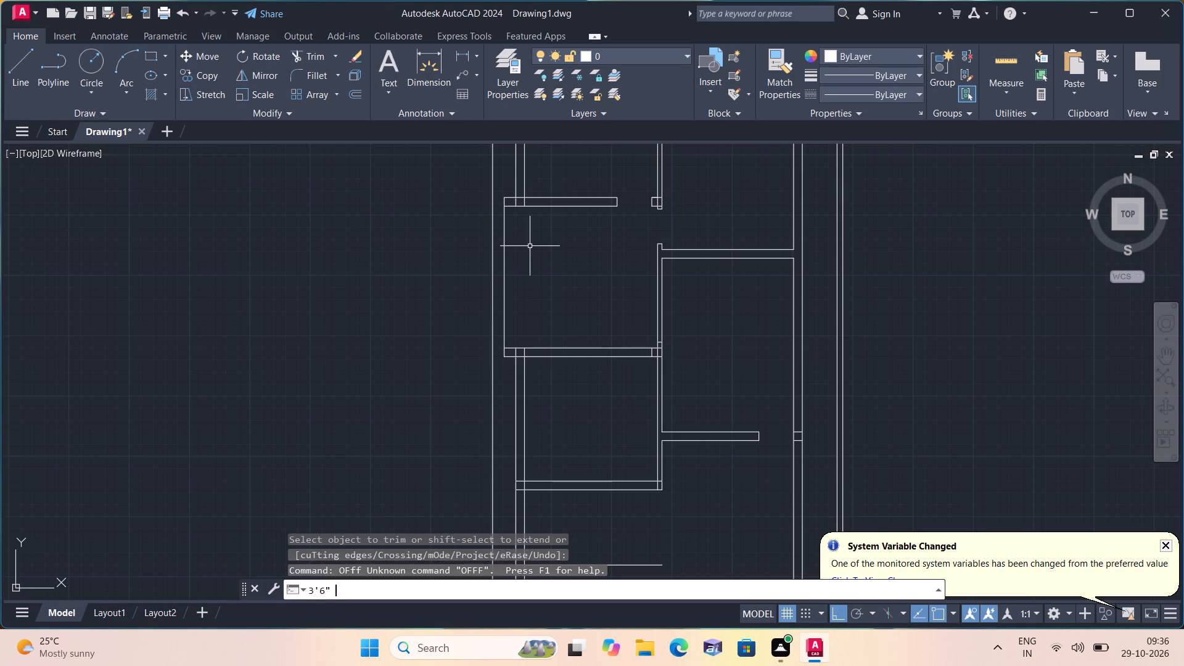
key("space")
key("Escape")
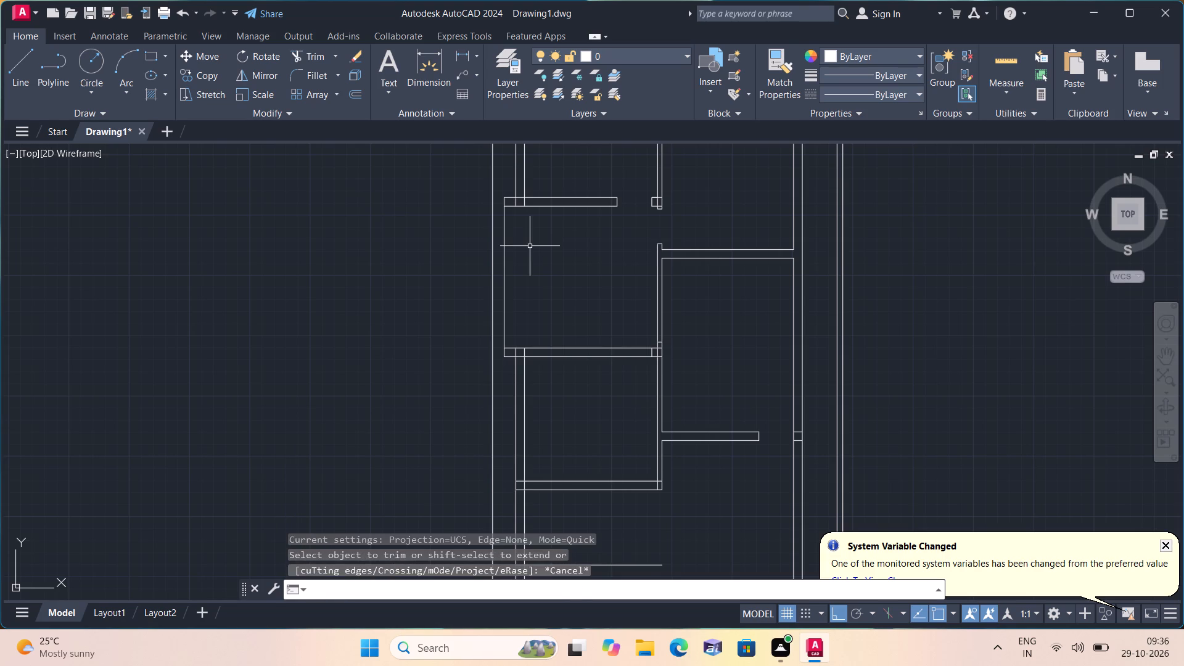
Offset the new outer vertical line 3'6" inward into the room.
type("off 3'6\"")
key("space")
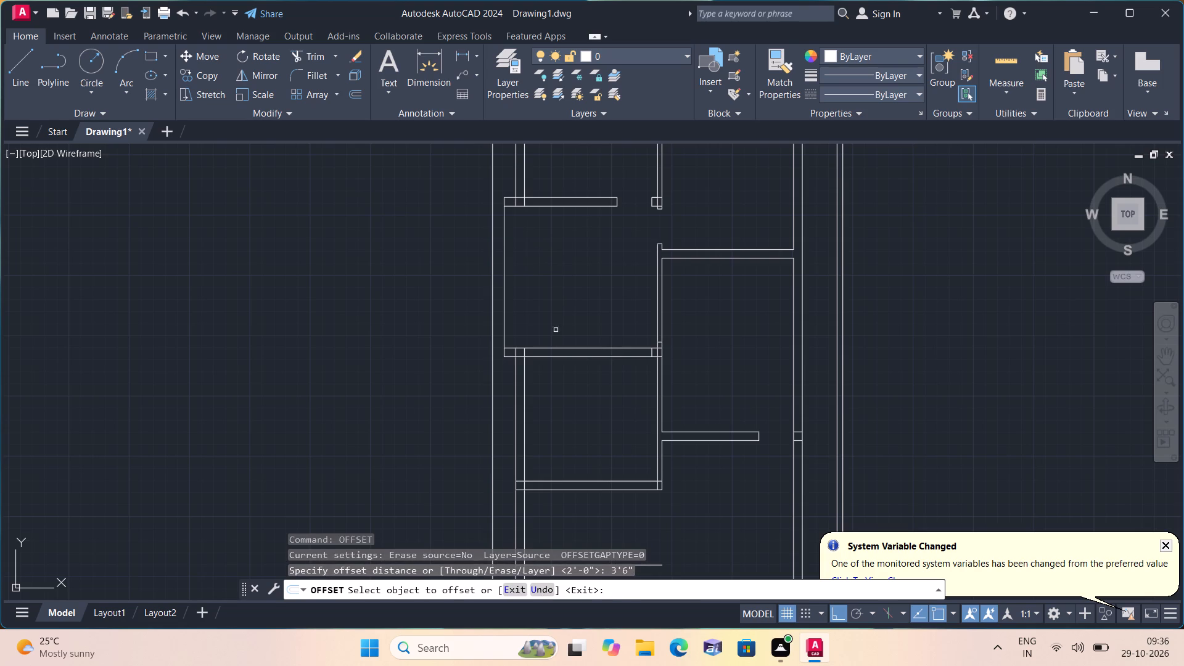
left_click(504, 295)
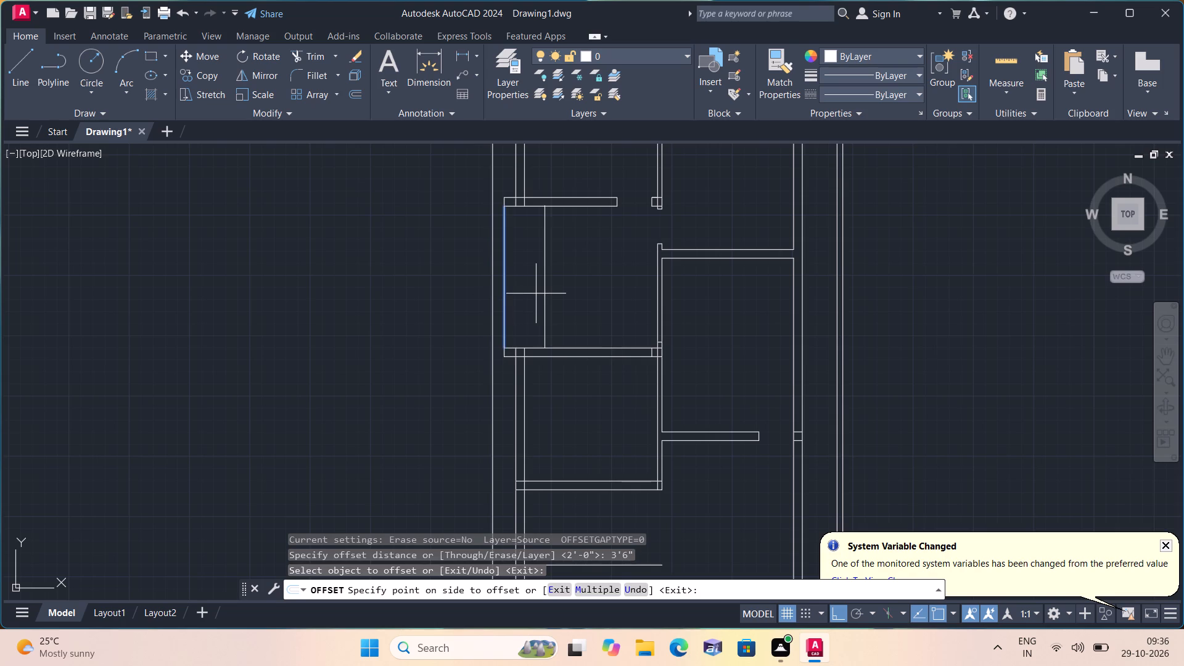
left_click(536, 294)
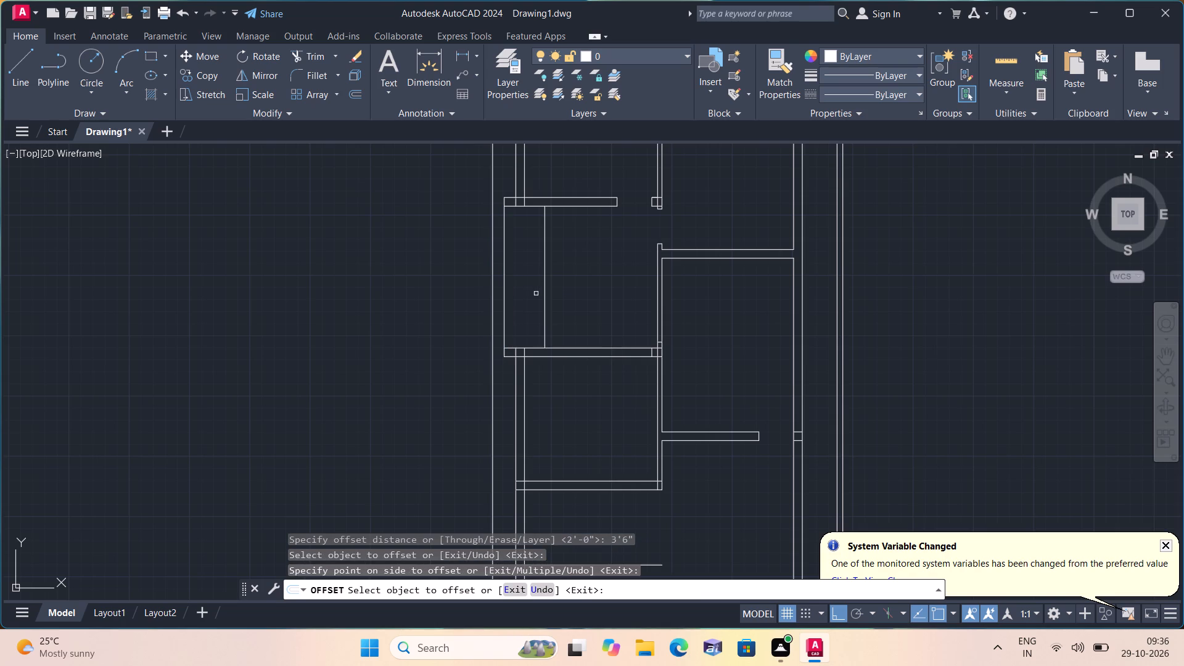
key("space")
Offset the inner vertical line another 9" toward the room interior to form a partition wall.
key("space")
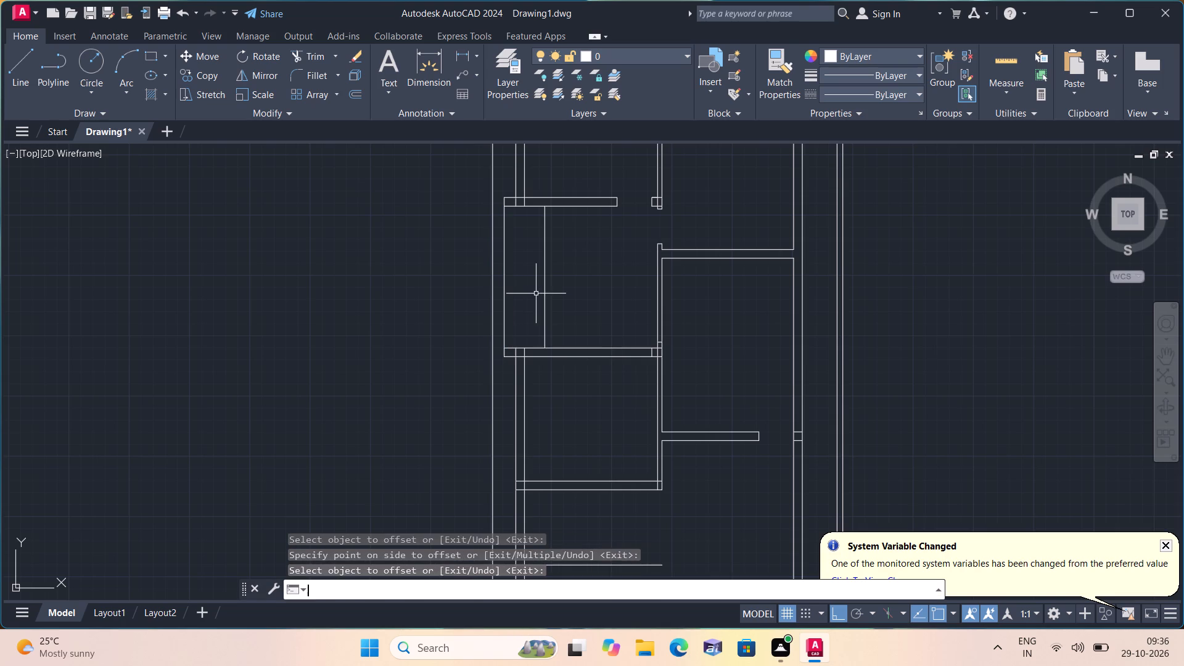
type("9\"")
key("space")
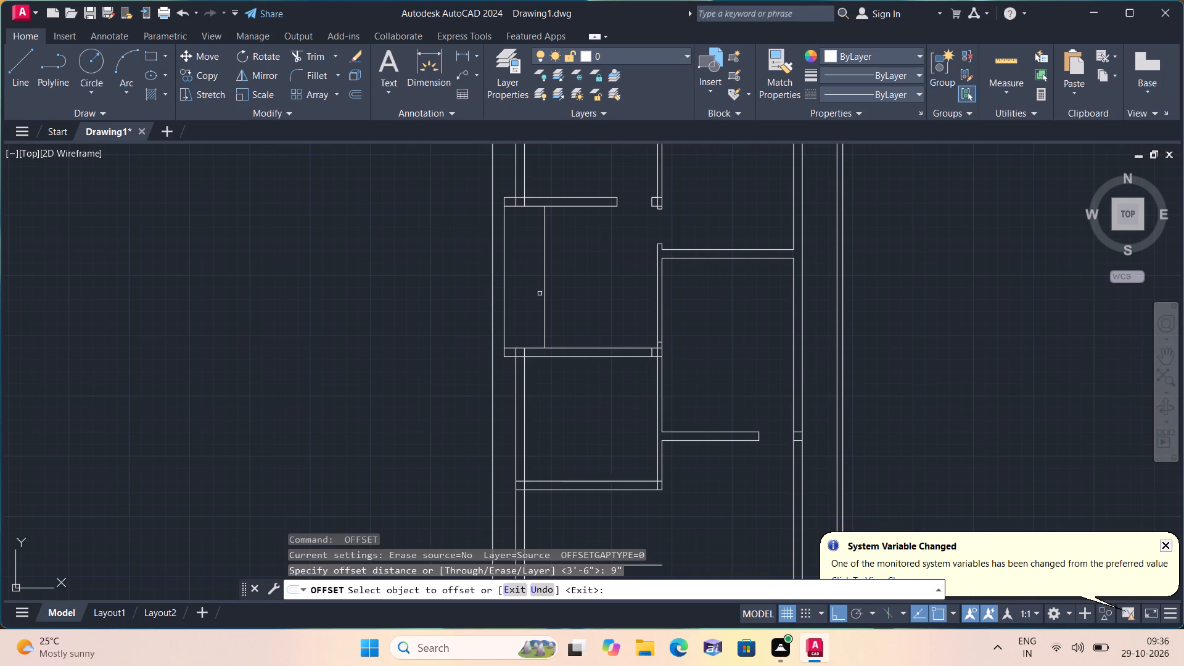
left_click(545, 297)
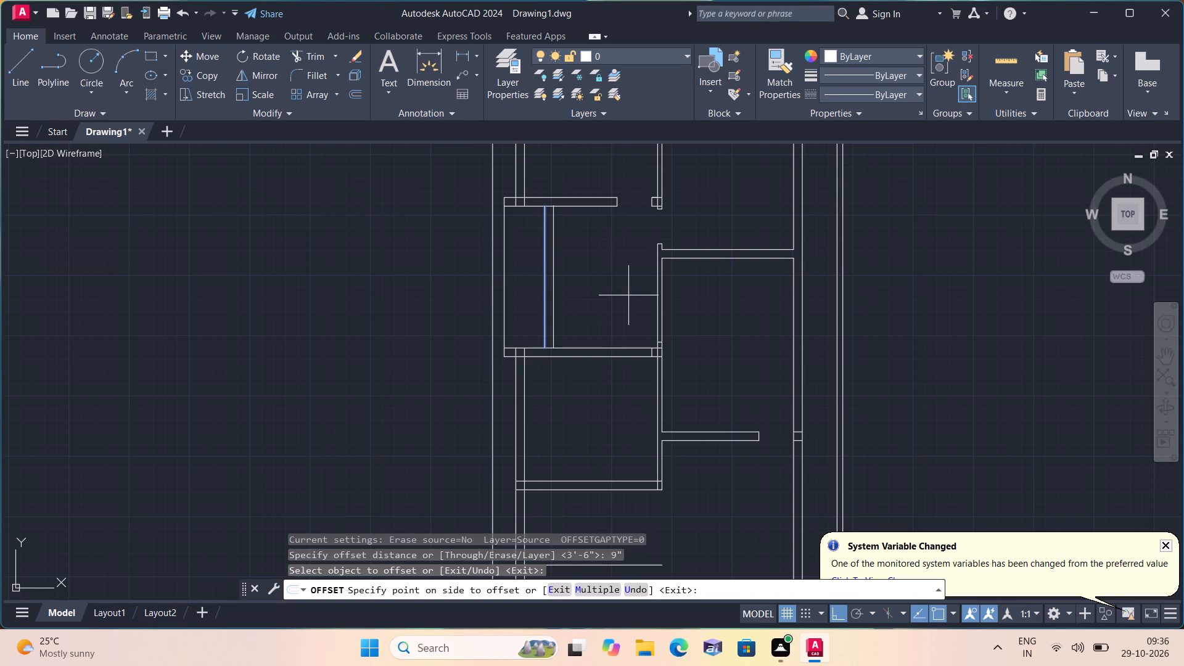
left_click(628, 295)
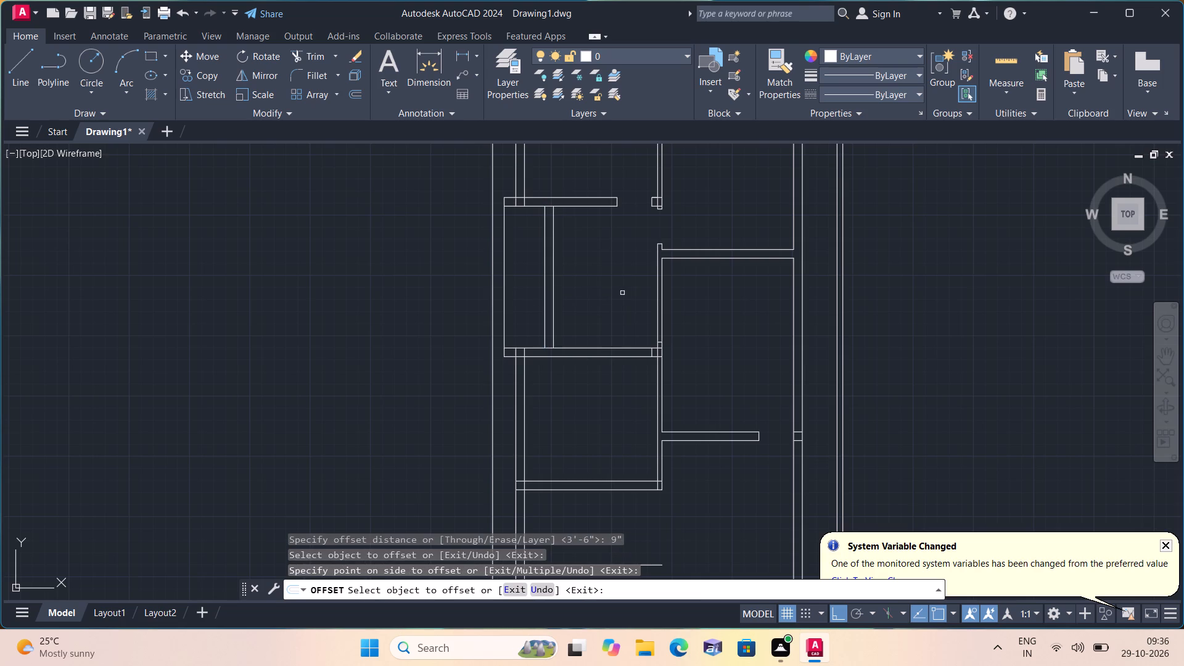
key("space")
Extend both partition lines at both ends to the far edges of the cross walls above and below.
type("exte")
key("space")
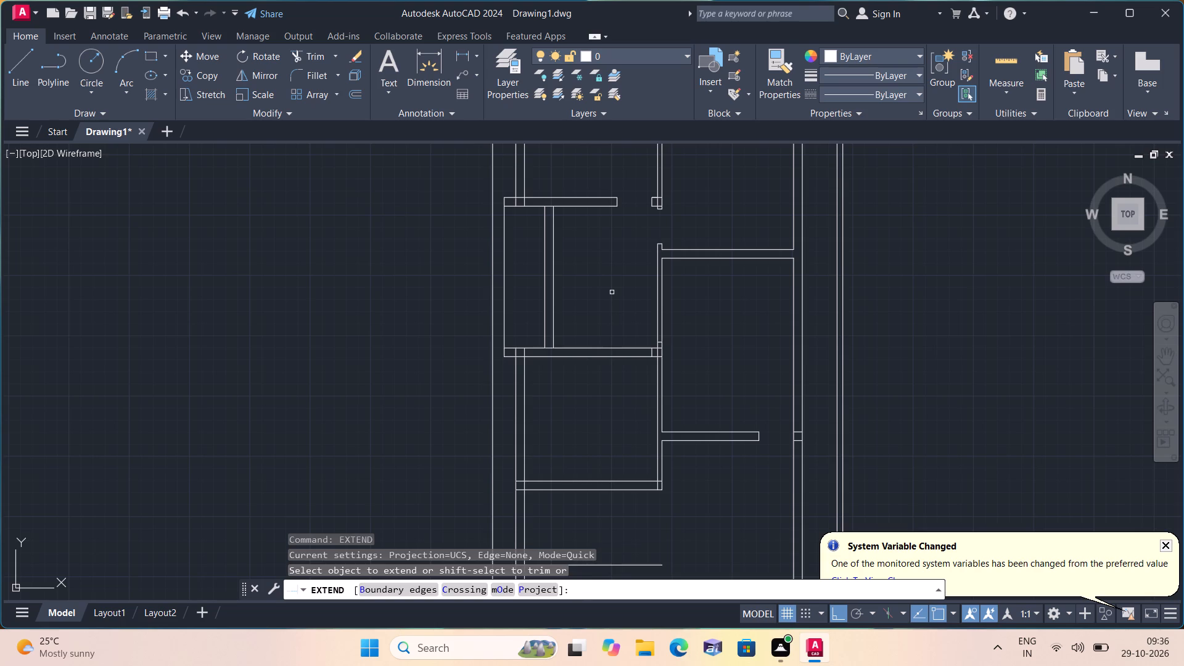
left_click(582, 281)
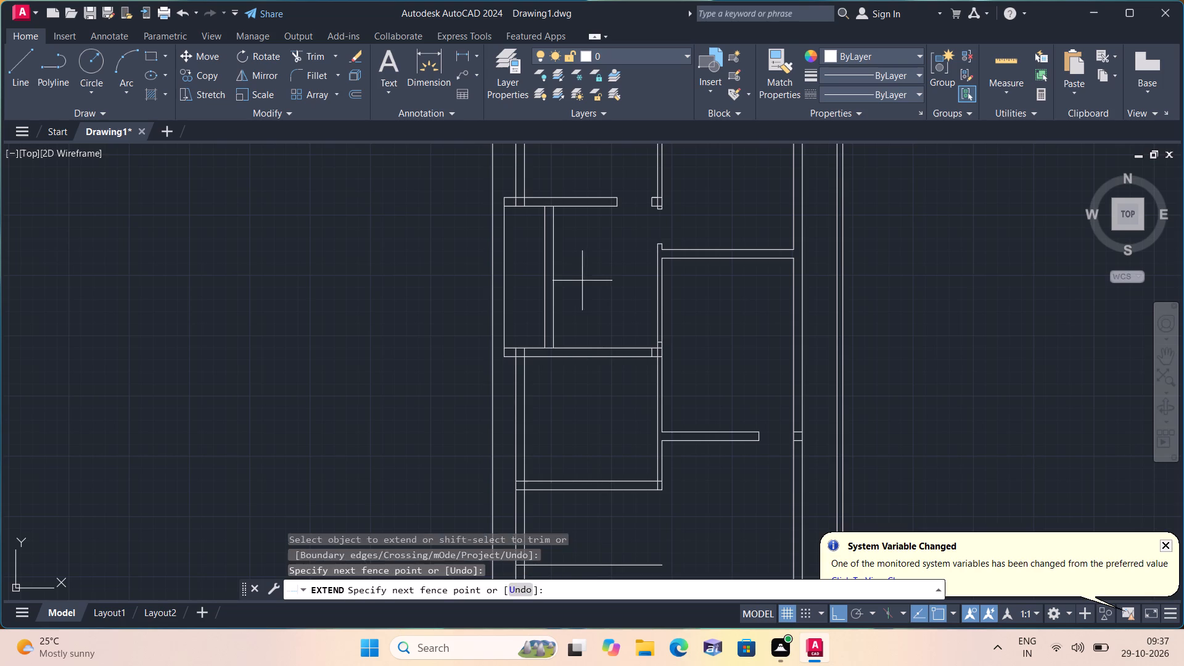
left_click(520, 239)
left_click_drag(525, 250, 580, 306)
key("space")
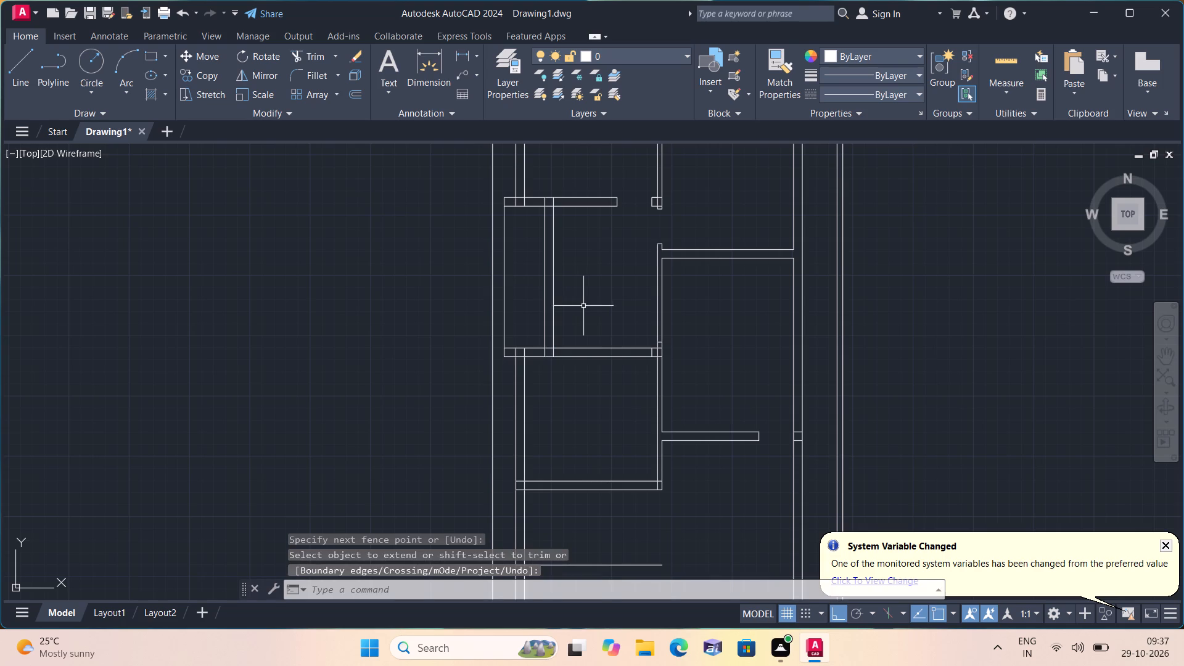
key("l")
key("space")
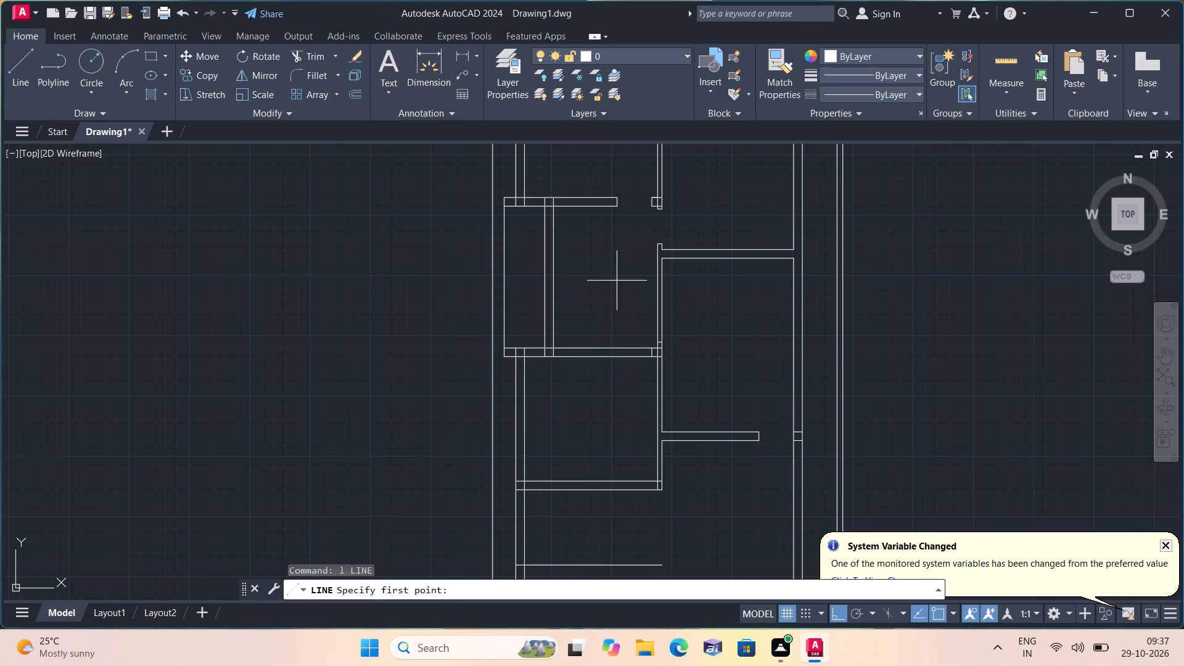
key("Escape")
Trim the second-lowest cross wall's two lines between the new partition and the short stub at the central wall.
type("trim")
key("space")
left_click_drag(617, 281, 618, 316)
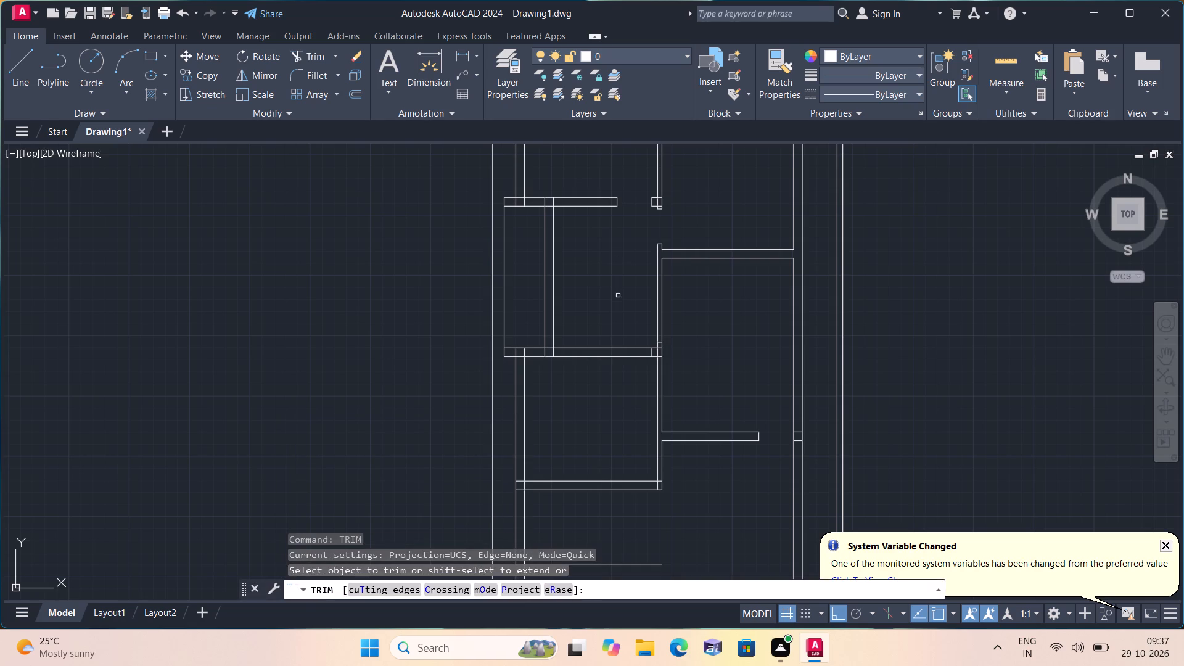
left_click_drag(618, 316, 593, 413)
left_click_drag(593, 385, 593, 384)
left_click_drag(593, 384, 595, 368)
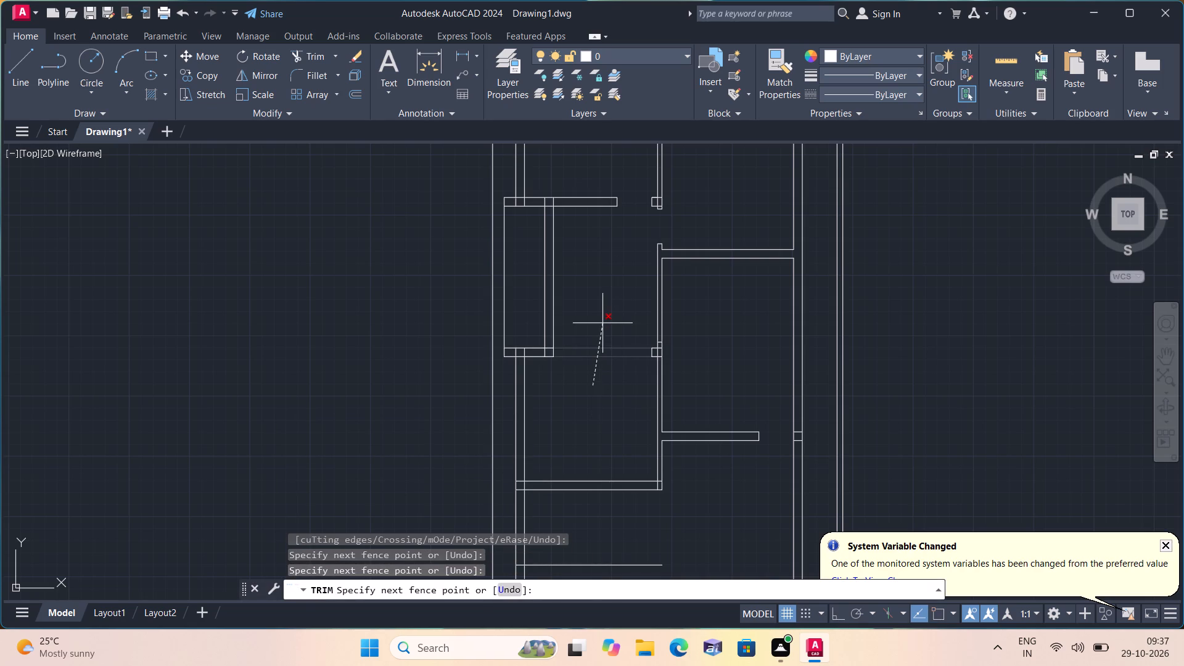
left_click(602, 323)
Trim the partition's upper junction, removing its lines inside the upper cross wall and that wall's lower edge between them.
scroll(538, 194, "up", 2)
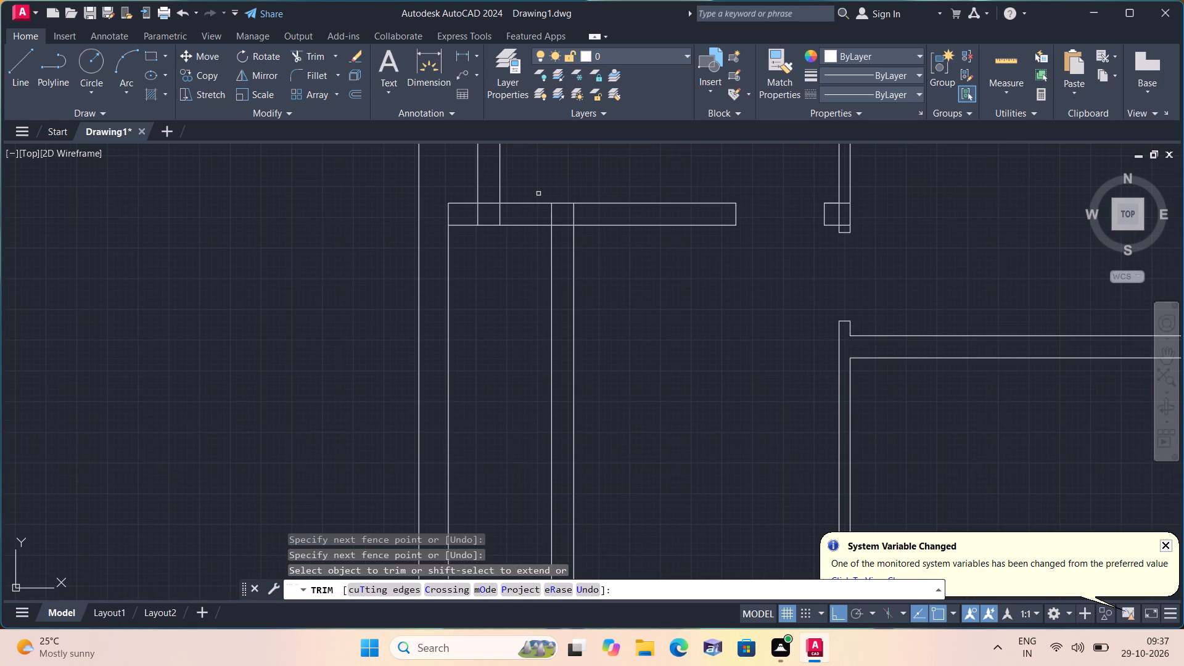
left_click(523, 214)
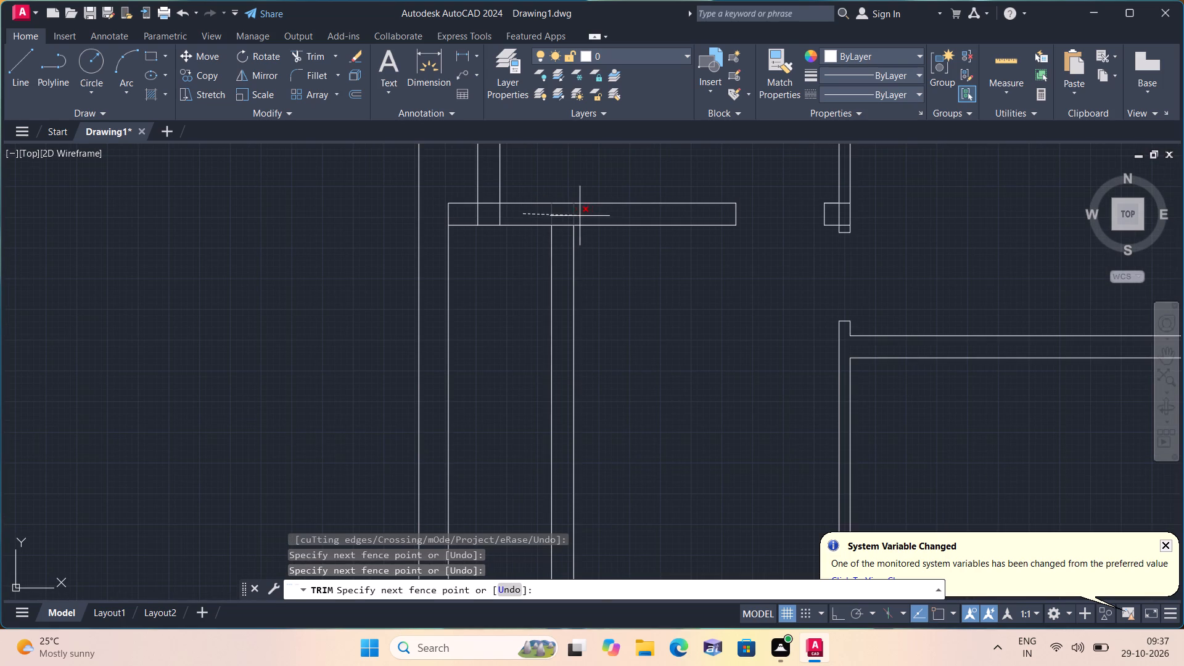
left_click(585, 216)
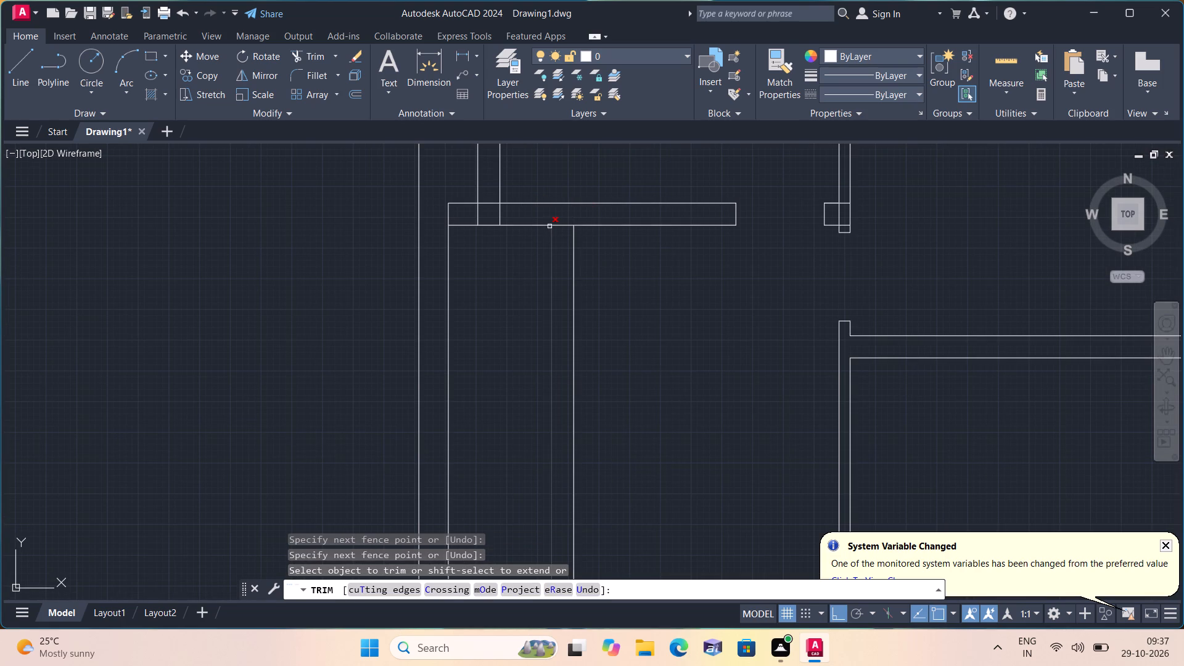
left_click(564, 224)
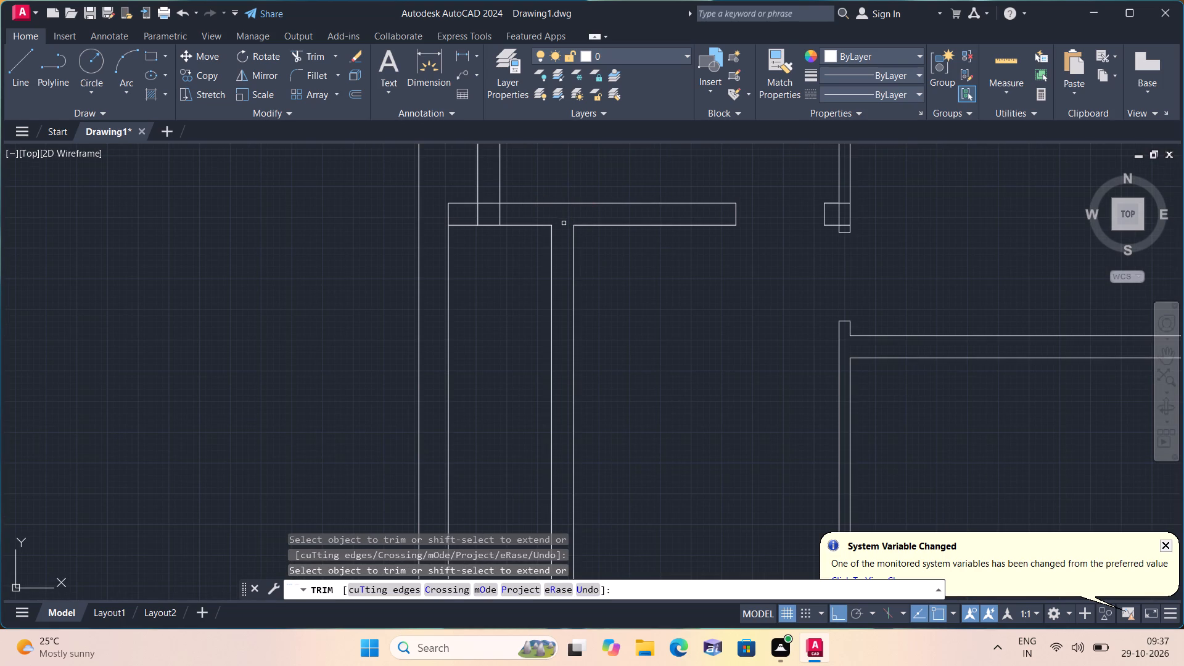
Trim the overlapping lines at the partition's lower end into a clean corner with the second-lowest cross wall.
scroll(564, 219, "down", 1)
middle_click_drag(607, 290, 598, 224)
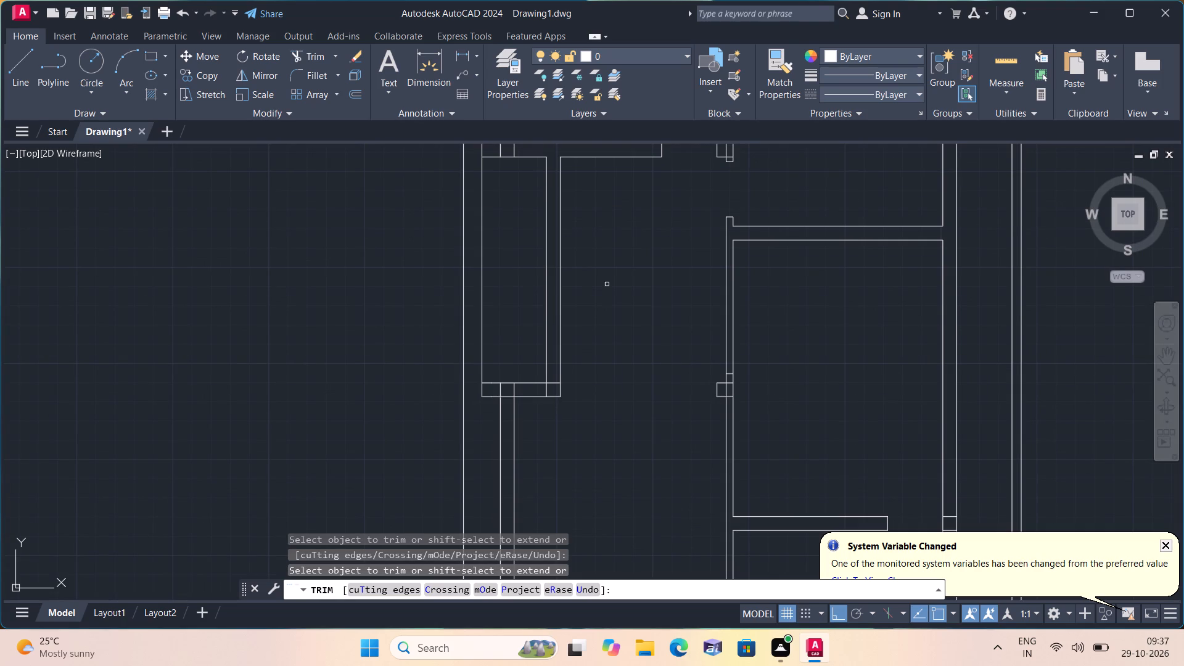
scroll(538, 402, "up", 1)
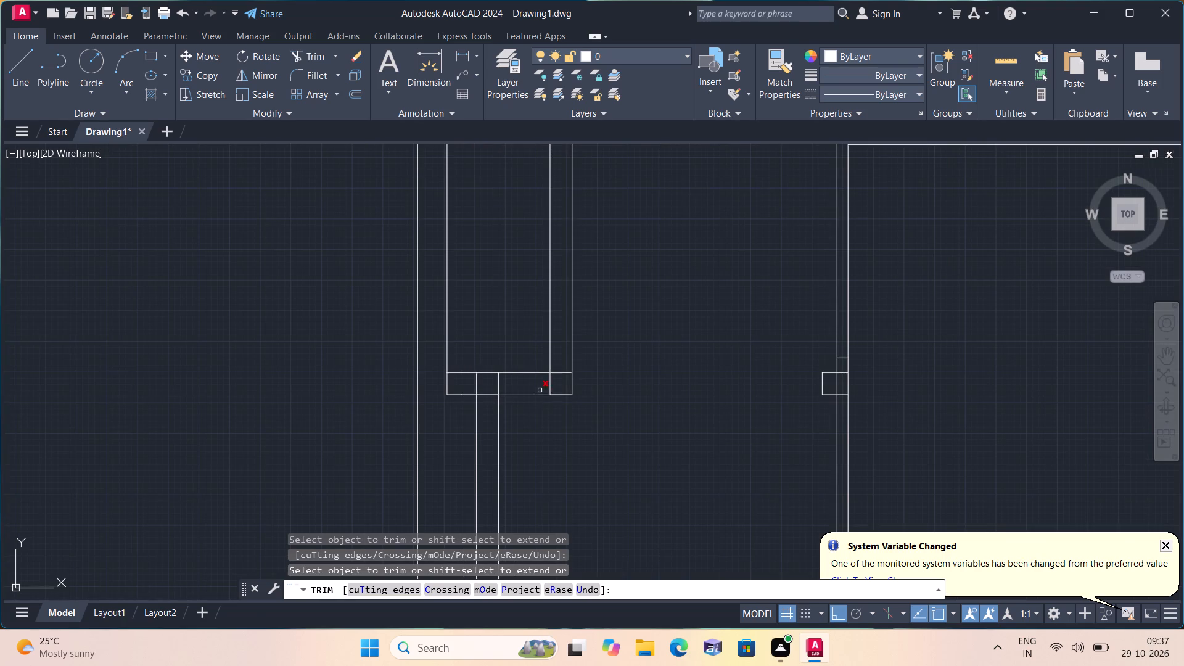
left_click(542, 384)
left_click(564, 366)
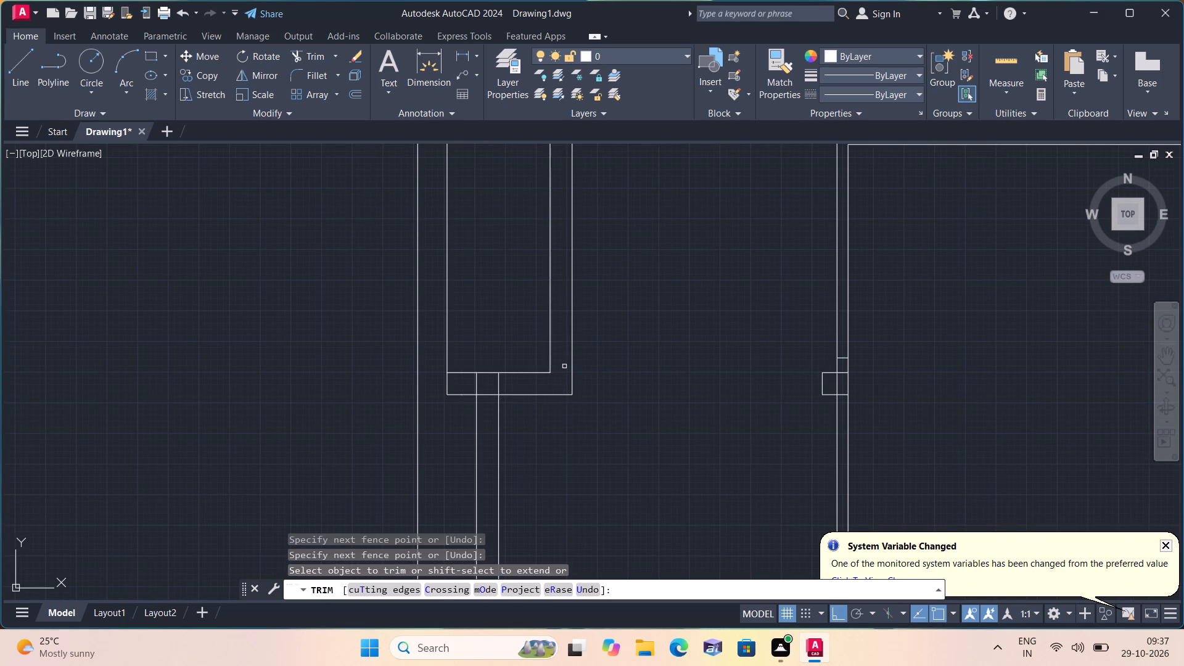
scroll(566, 363, "down", 1)
middle_click_drag(628, 350, 577, 306)
scroll(577, 306, "down", 1)
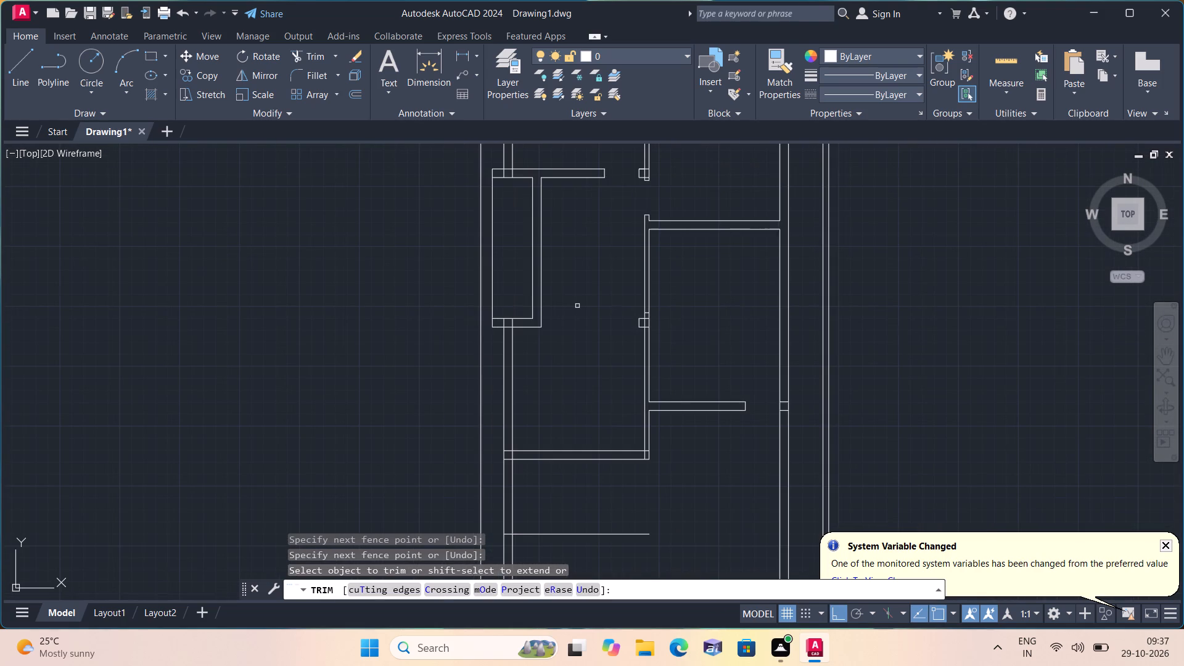
key("space")
Draw a stepped counter outline with connected lines from the left partition's lower end: right, down, left about 4'-11", and down toward the cross wall.
type("l")
key("space")
scroll(555, 332, "up", 2)
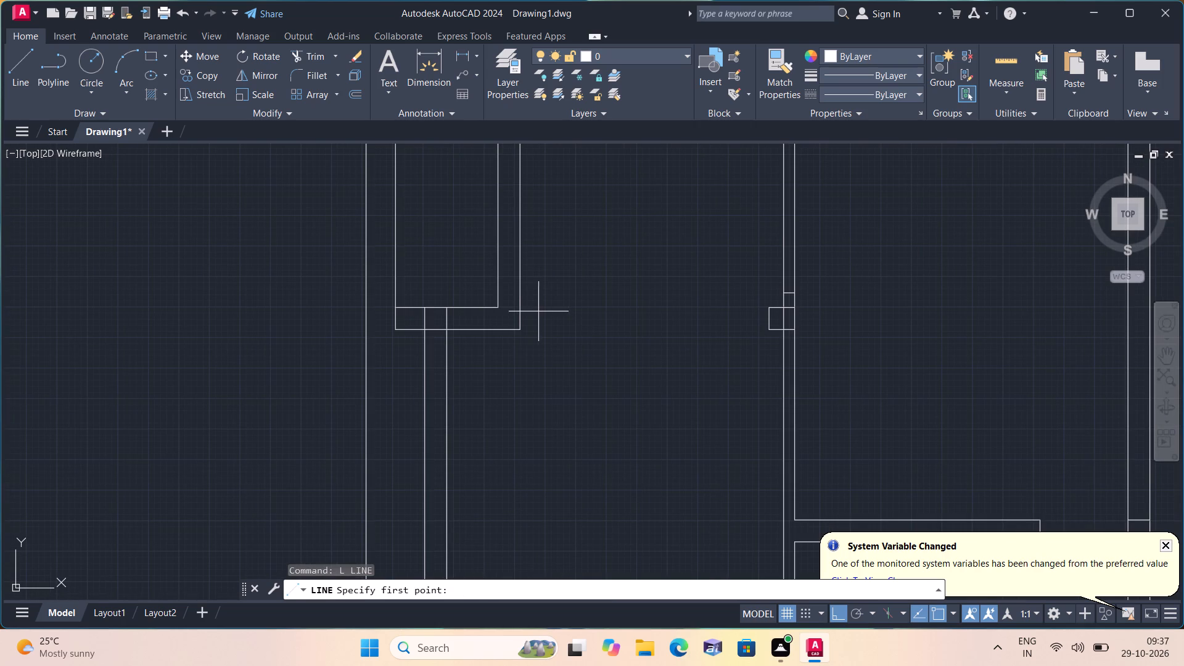
left_click(525, 314)
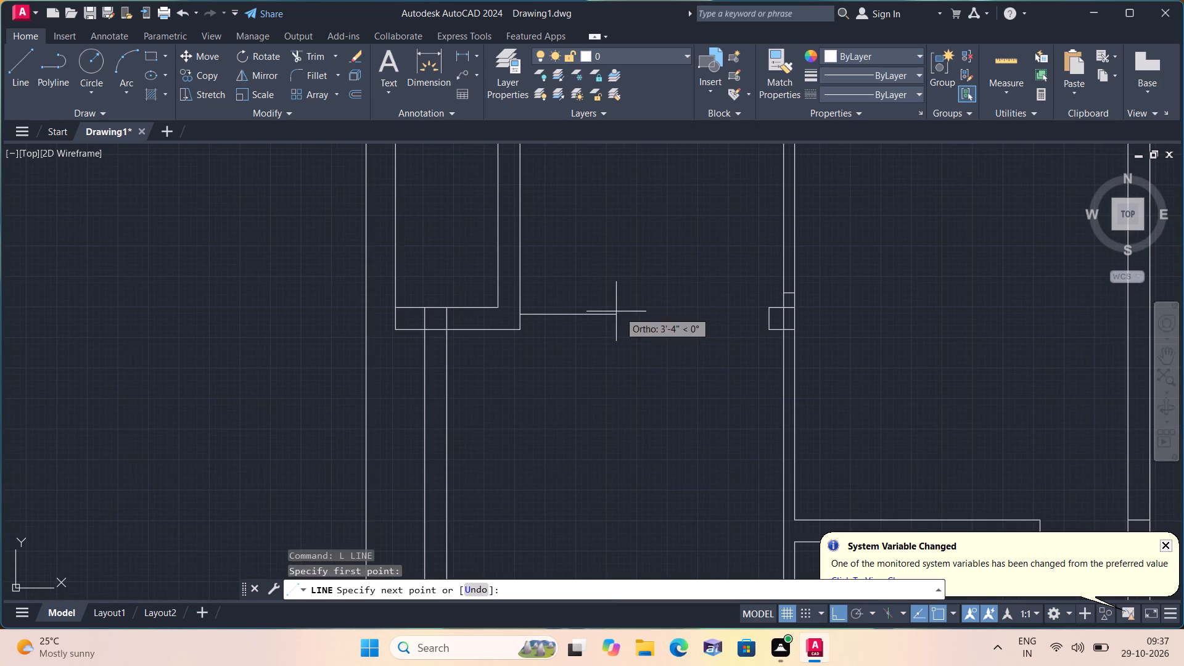
left_click(646, 311)
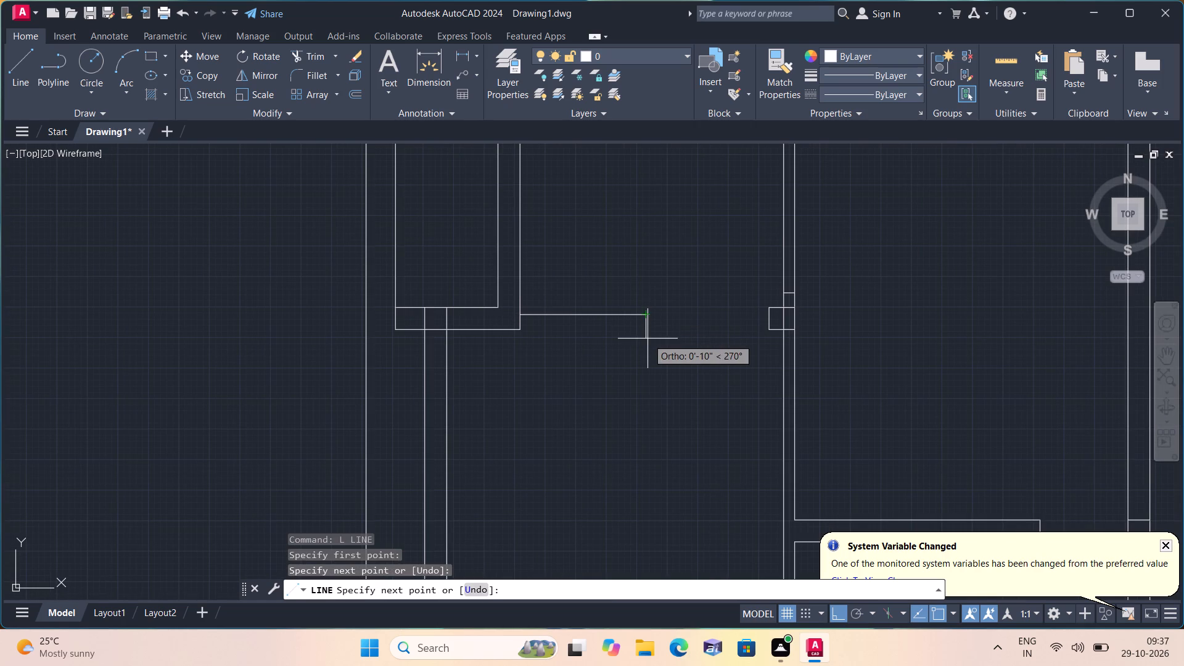
left_click(650, 360)
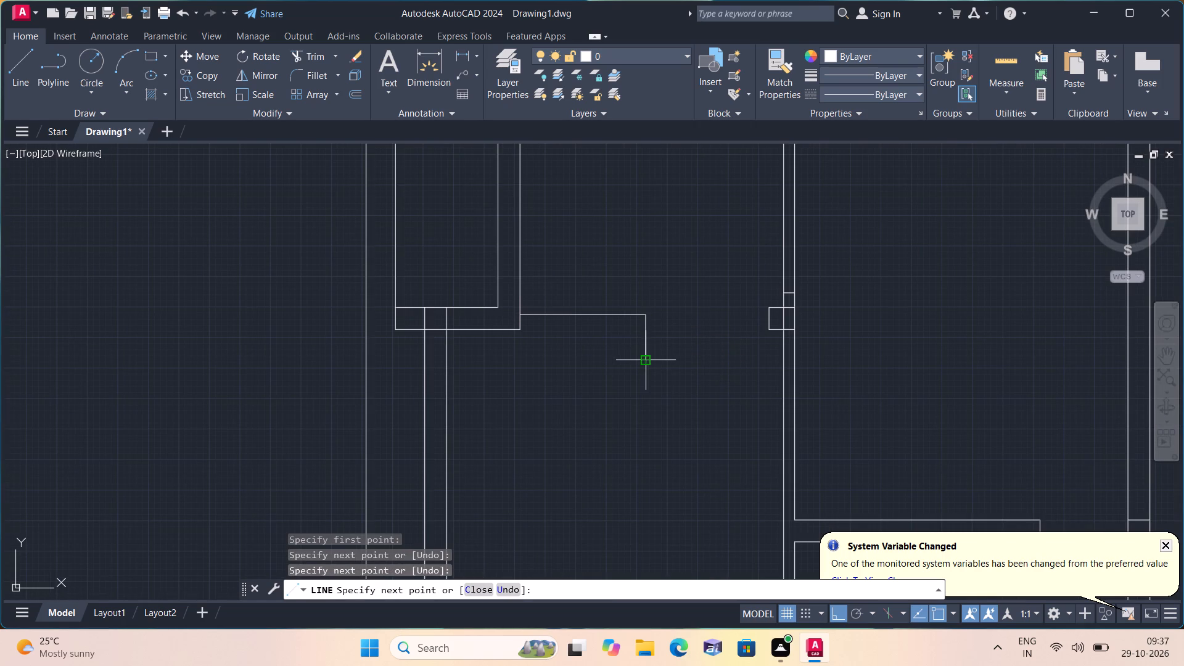
left_click(501, 358)
middle_click_drag(498, 391, 478, 282)
scroll(485, 347, "down", 1)
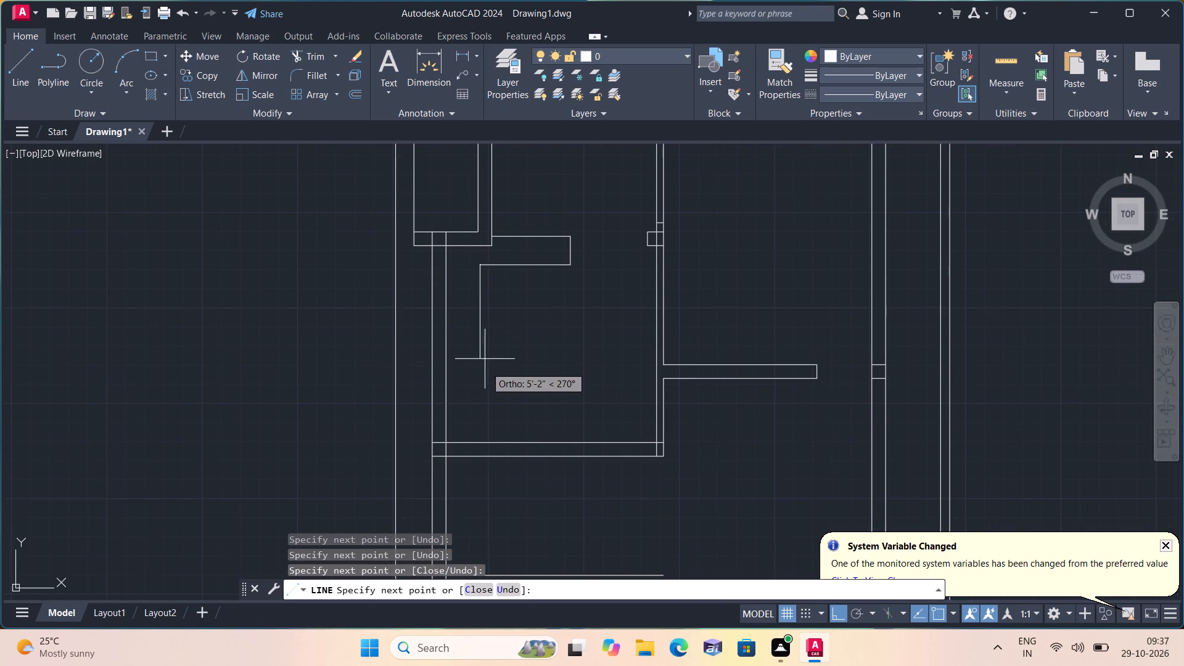
left_click(487, 400)
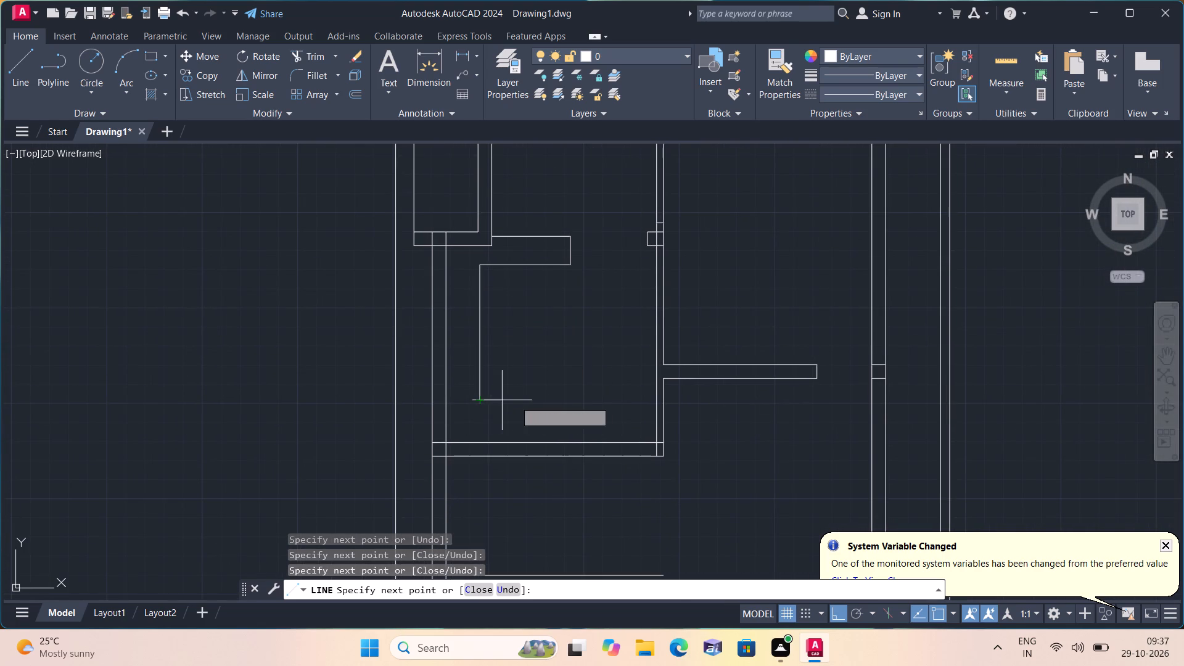
key("space")
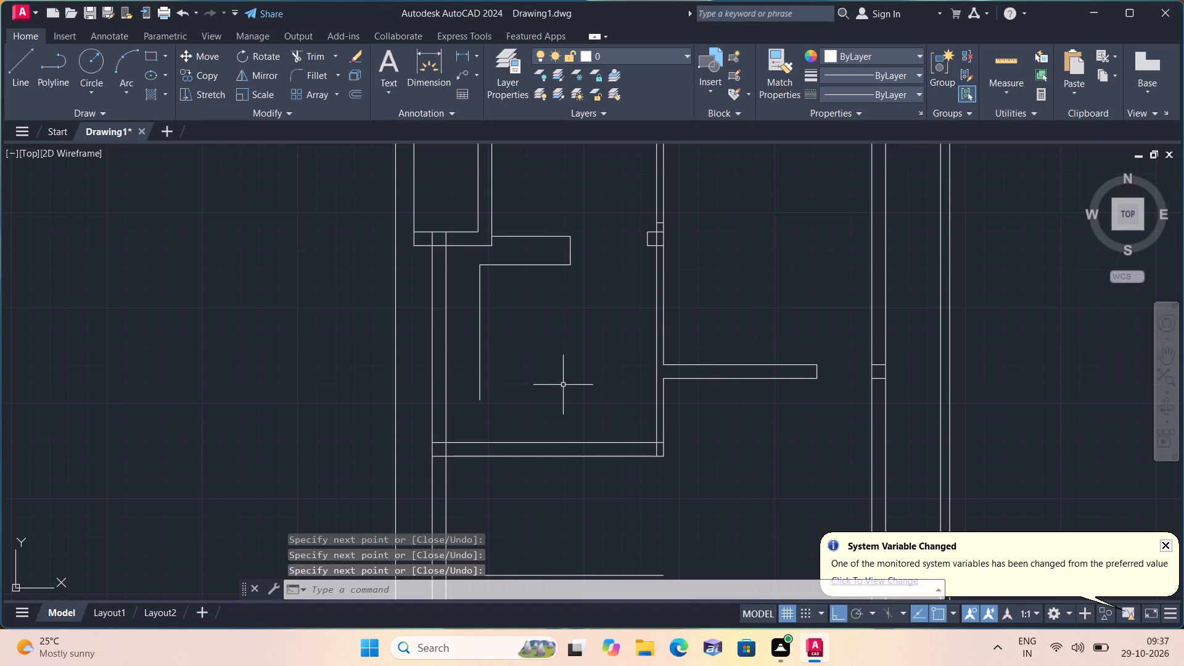
Offset the central wall's left line 4' into the room containing the counter outline.
scroll(563, 385, "down", 1)
key("o")
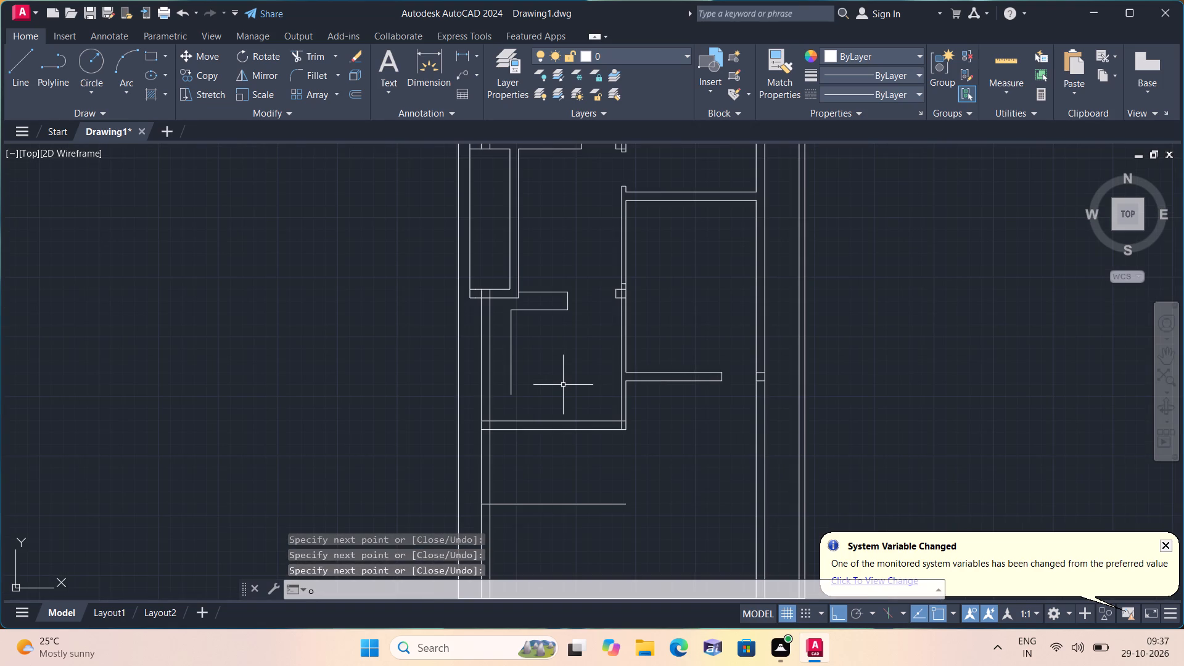
type("ff")
key("space")
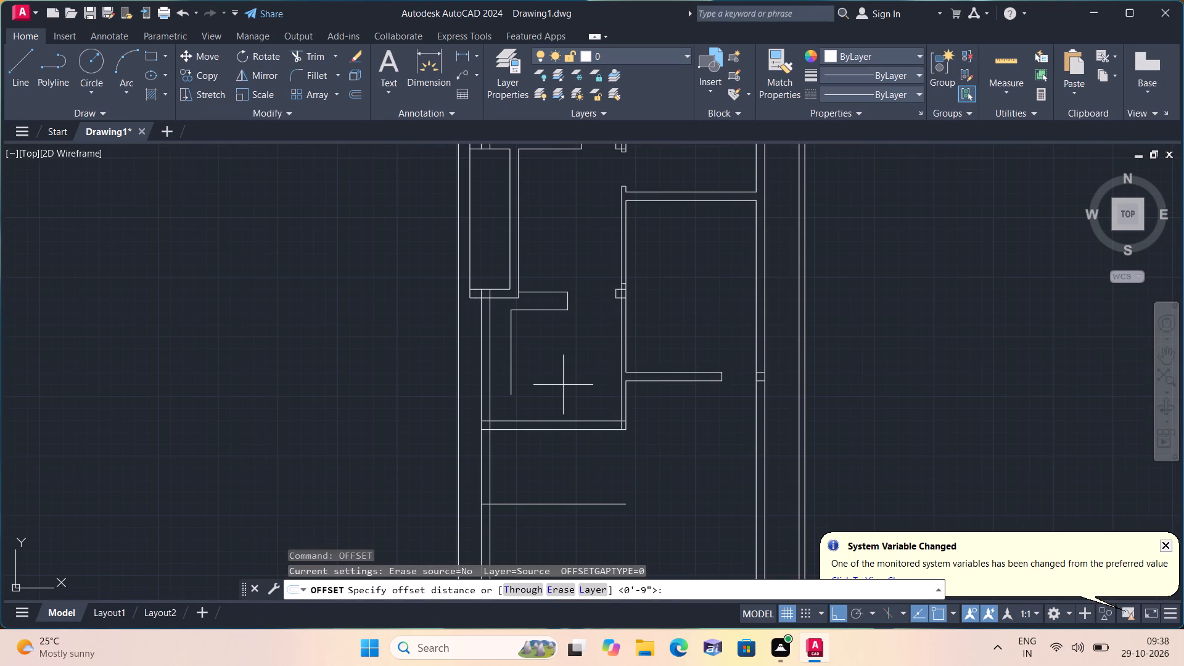
type("4'")
key("space")
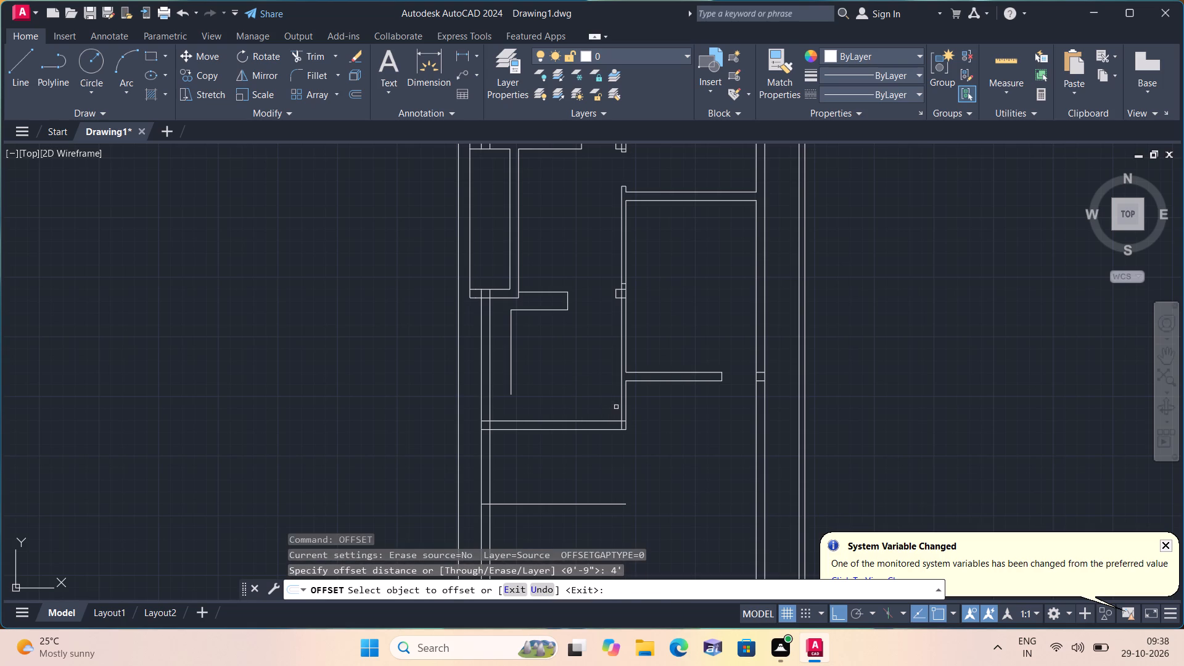
left_click(620, 408)
left_click(585, 408)
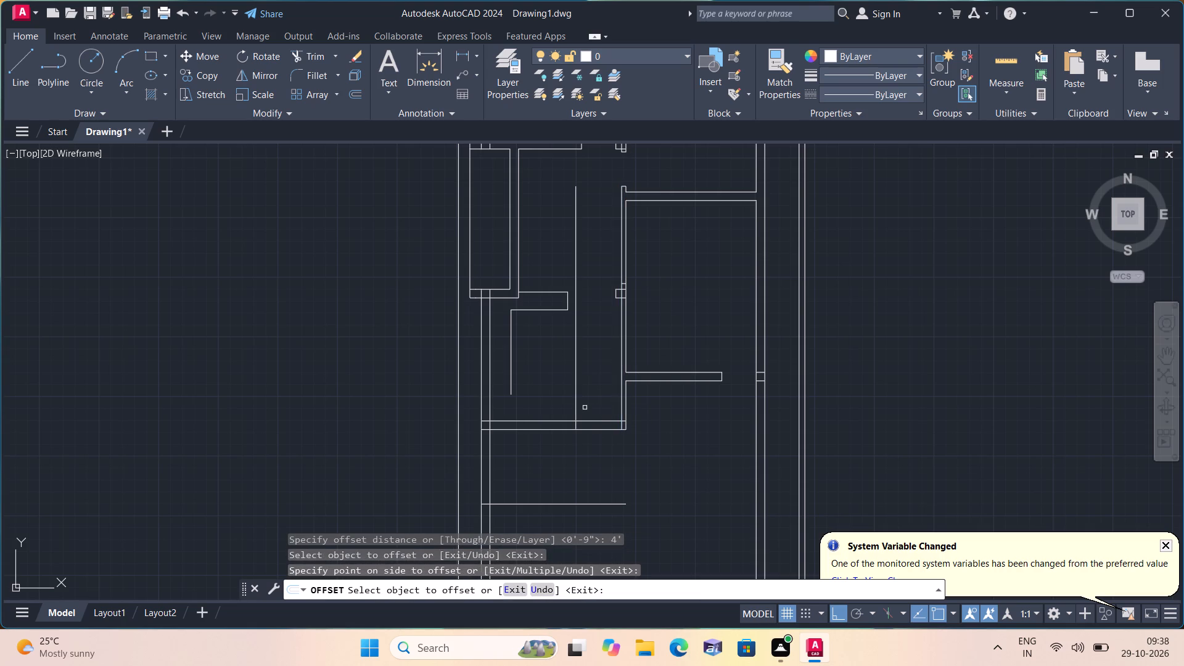
Offset the new vertical line 4.5" farther from the central wall to form a thin partition.
key("space")
key("space")
type("4.5\"")
key("space")
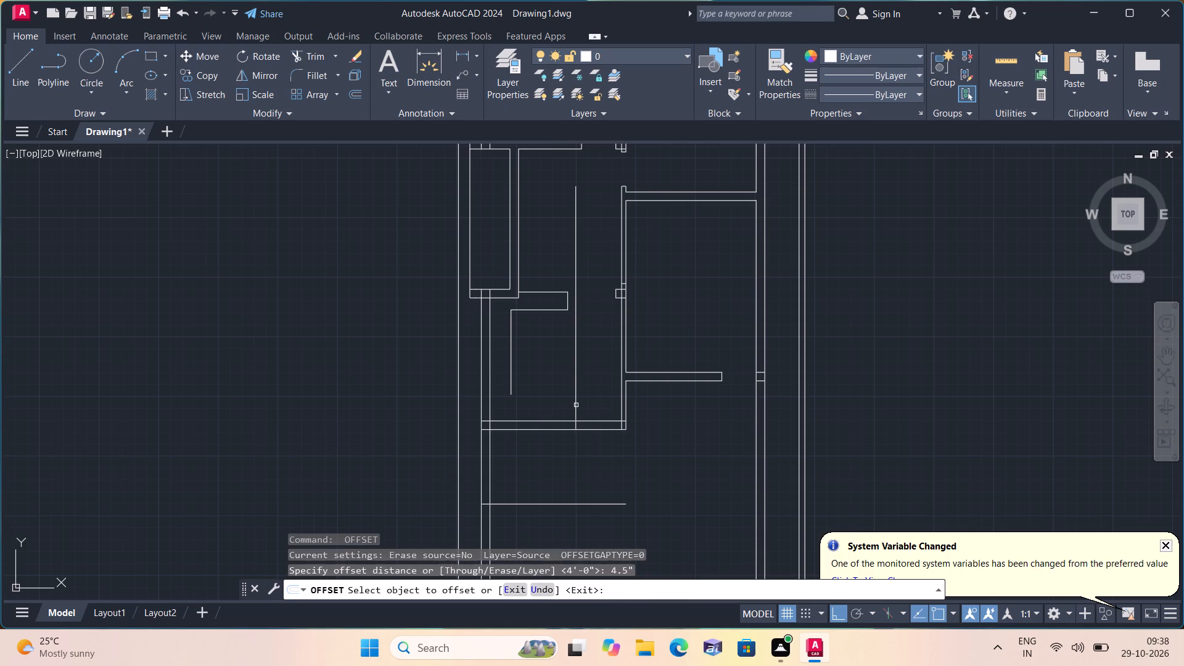
left_click(576, 405)
left_click(552, 398)
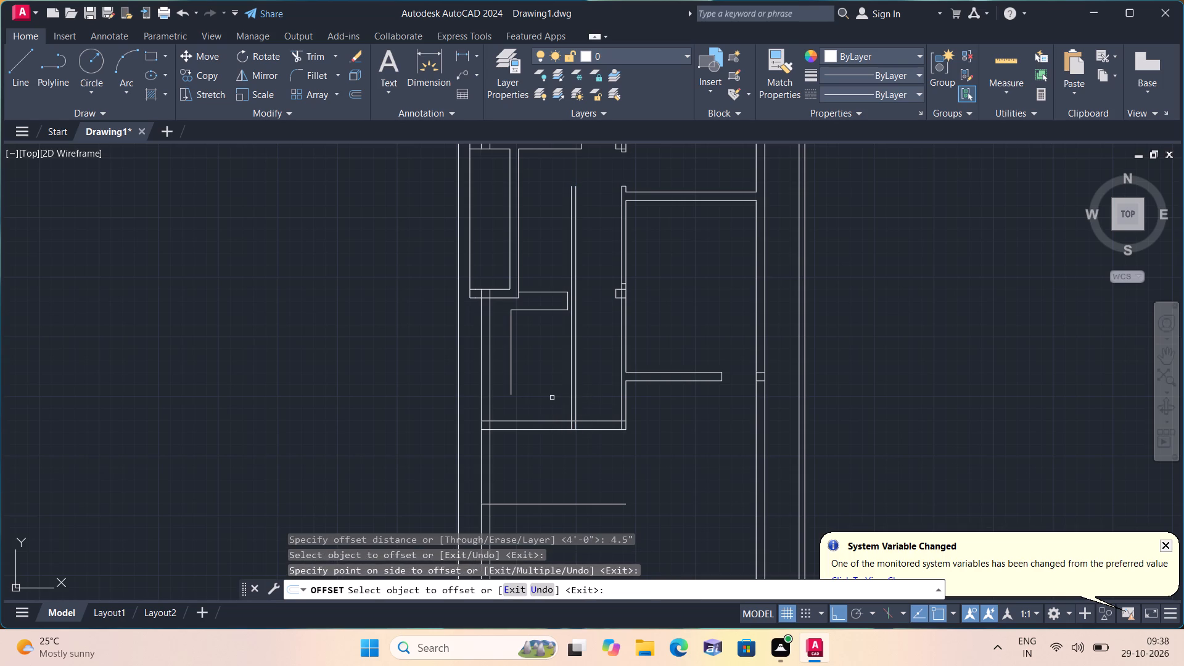
Offset the upper line of the cross wall below the counter 5' upward.
key("space")
key("space")
type("5'")
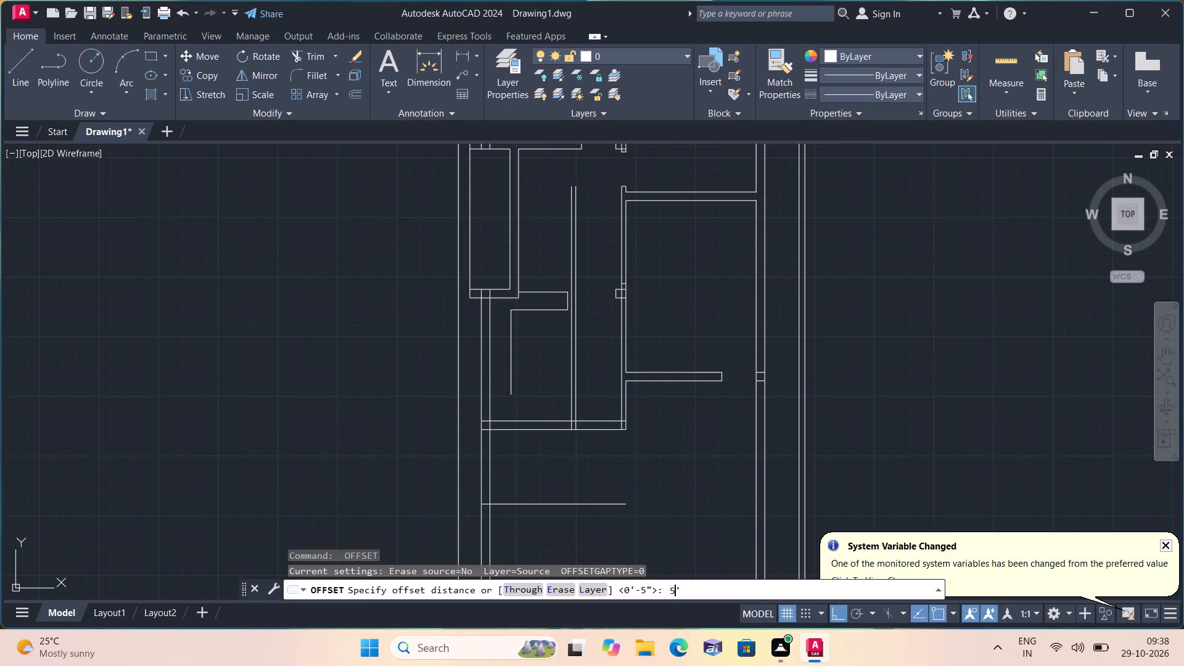
key("space")
left_click(601, 422)
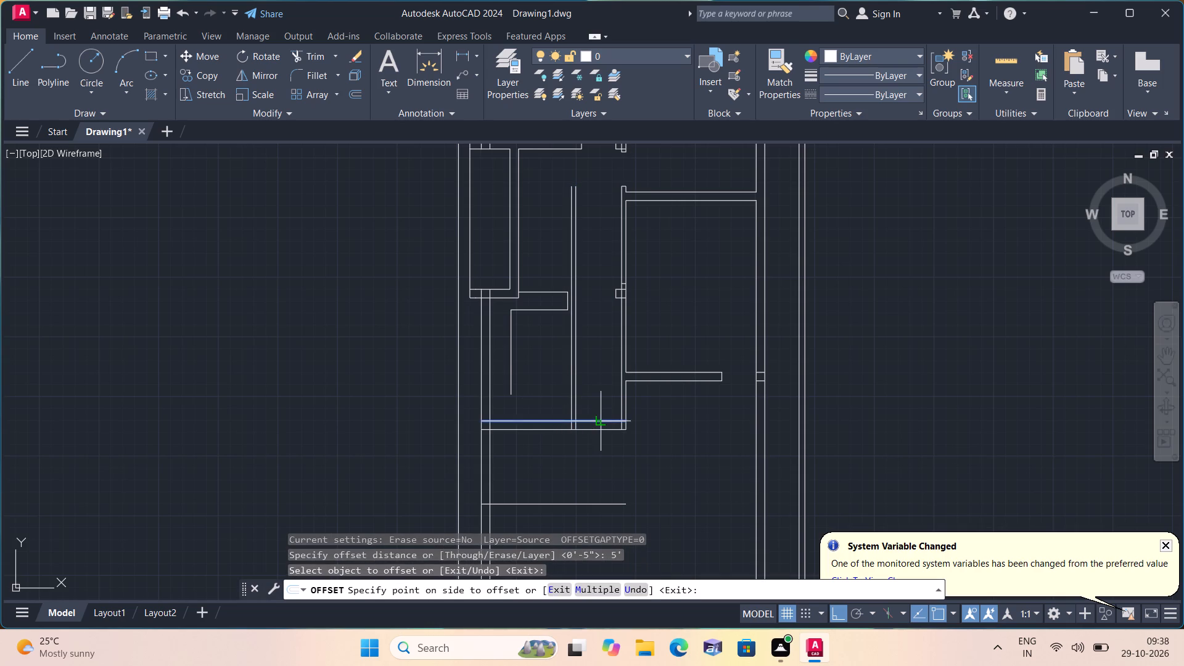
left_click(598, 395)
key("space")
Trim the thin partition above the new horizontal line, and that line's segments from the partition across to the left outer wall.
type("trim")
key("space")
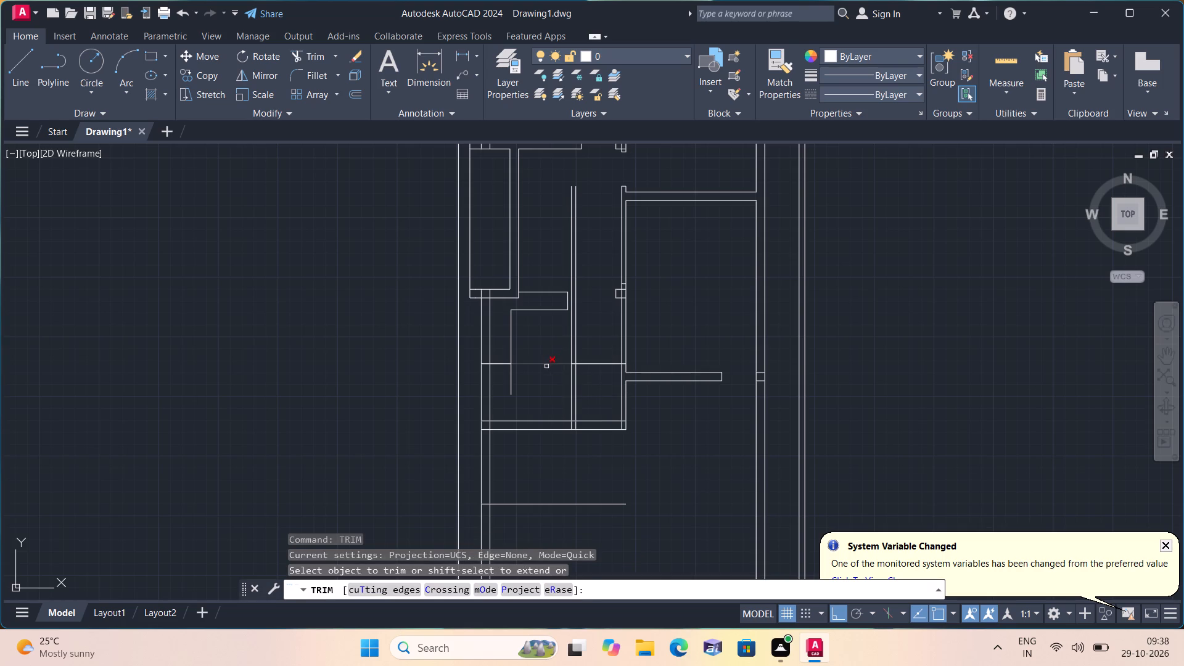
left_click(546, 376)
left_click(588, 328)
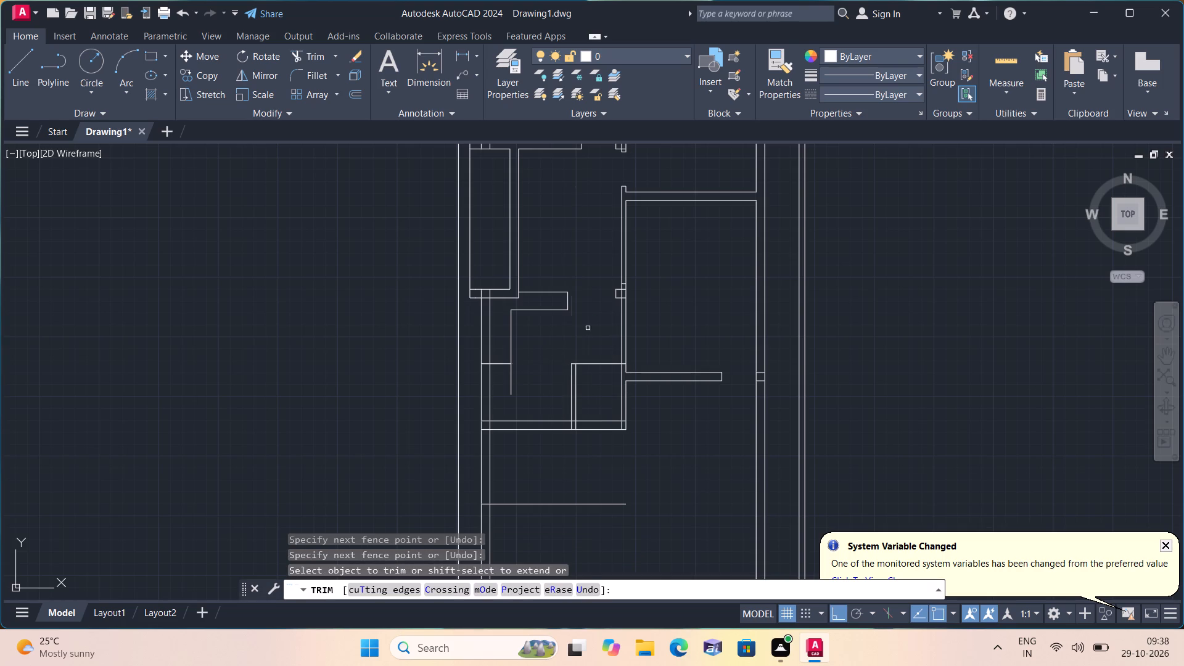
left_click_drag(496, 372, 496, 360)
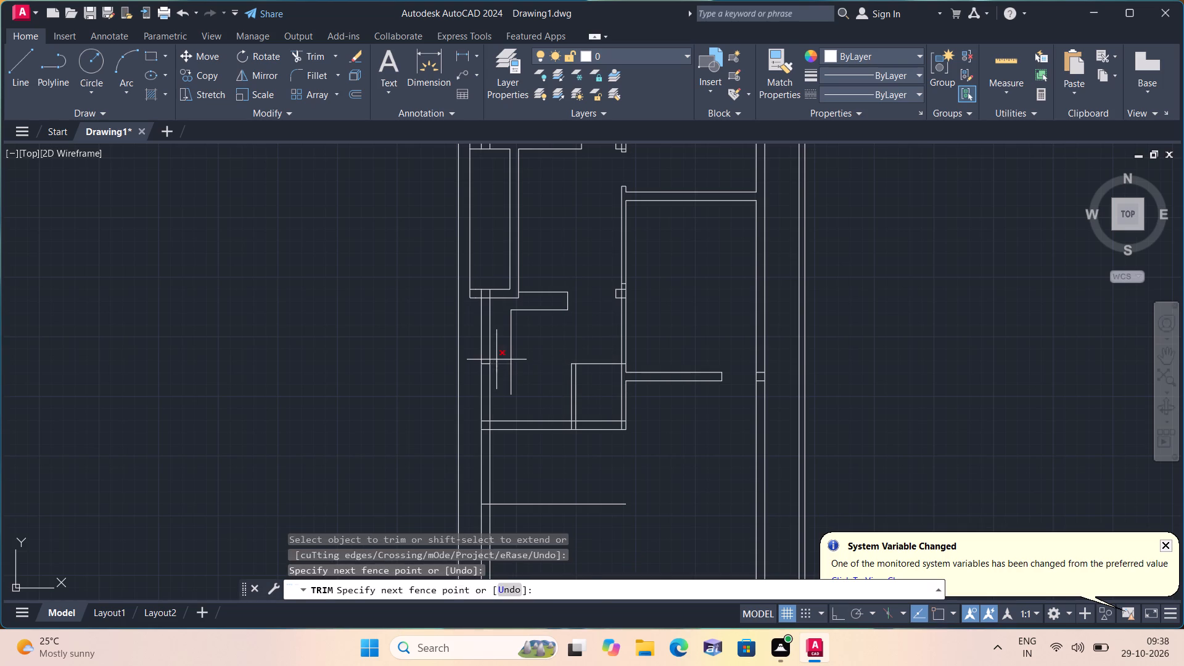
left_click(496, 358)
left_click(496, 360)
scroll(494, 380, "up", 2)
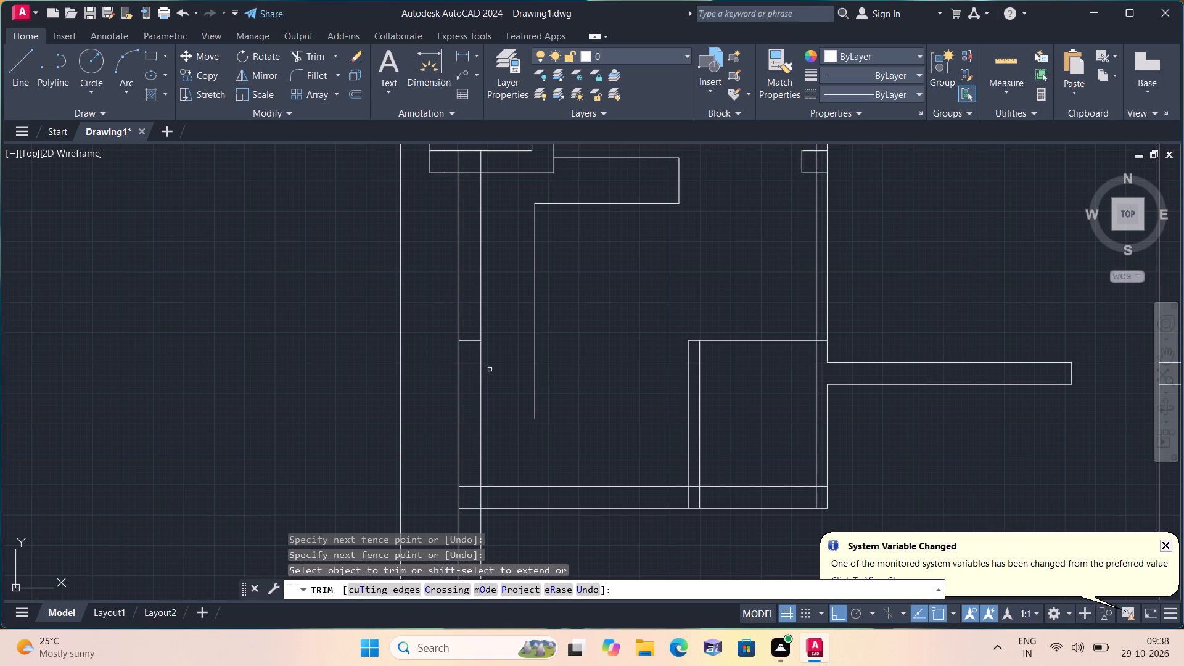
left_click(469, 340)
key("space")
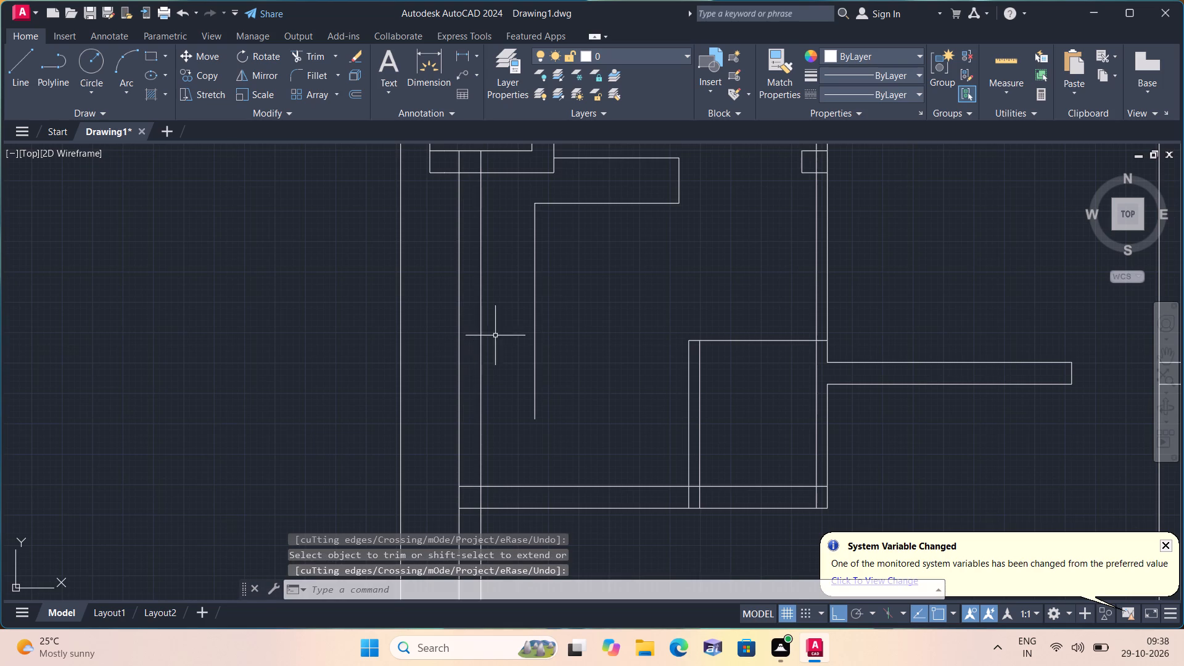
Offset the small corner room's top line 4.5" upward to give its upper wall thickness.
scroll(562, 327, "down", 1)
type("off")
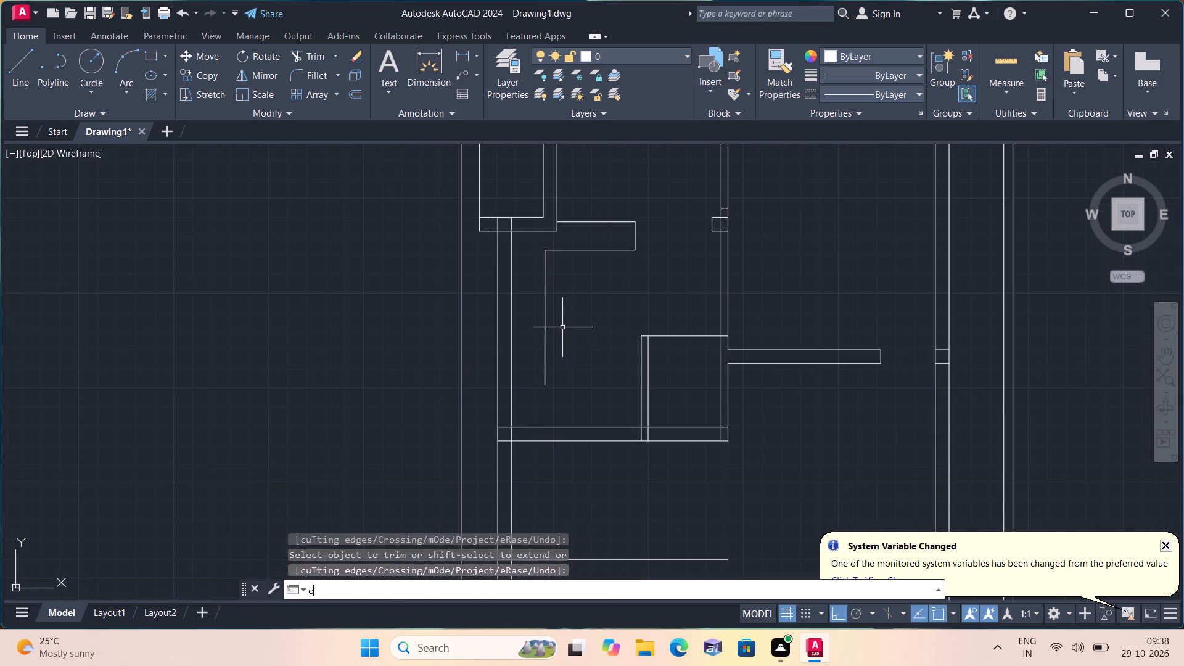
key("space")
type("4.5\"")
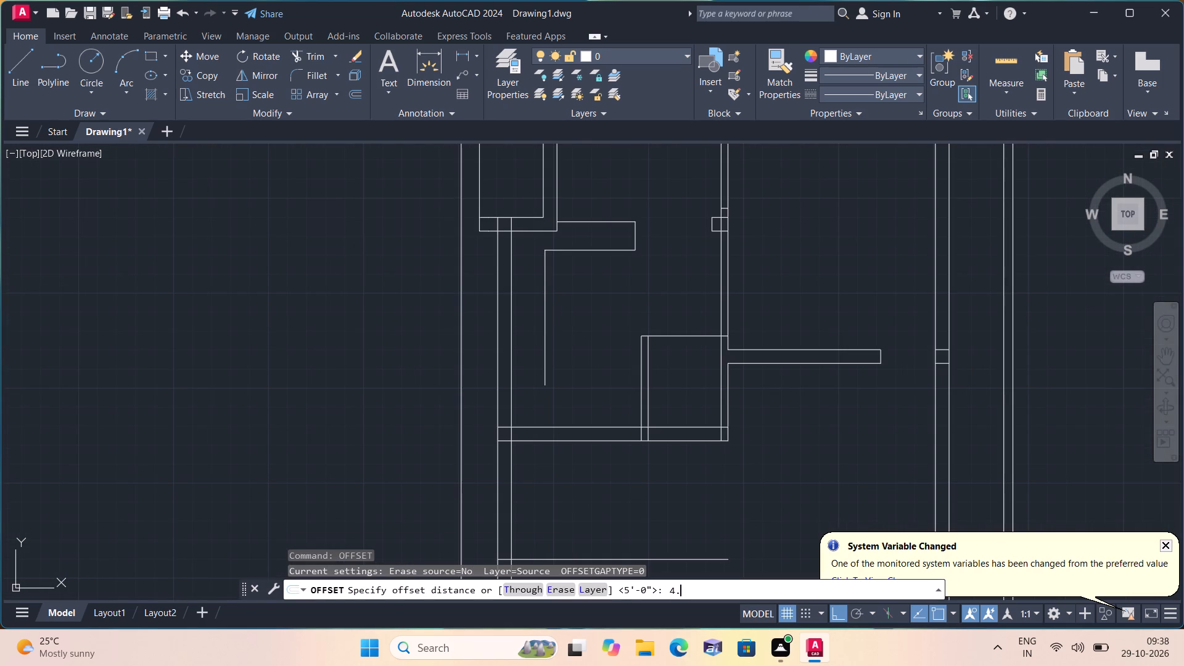
key("space")
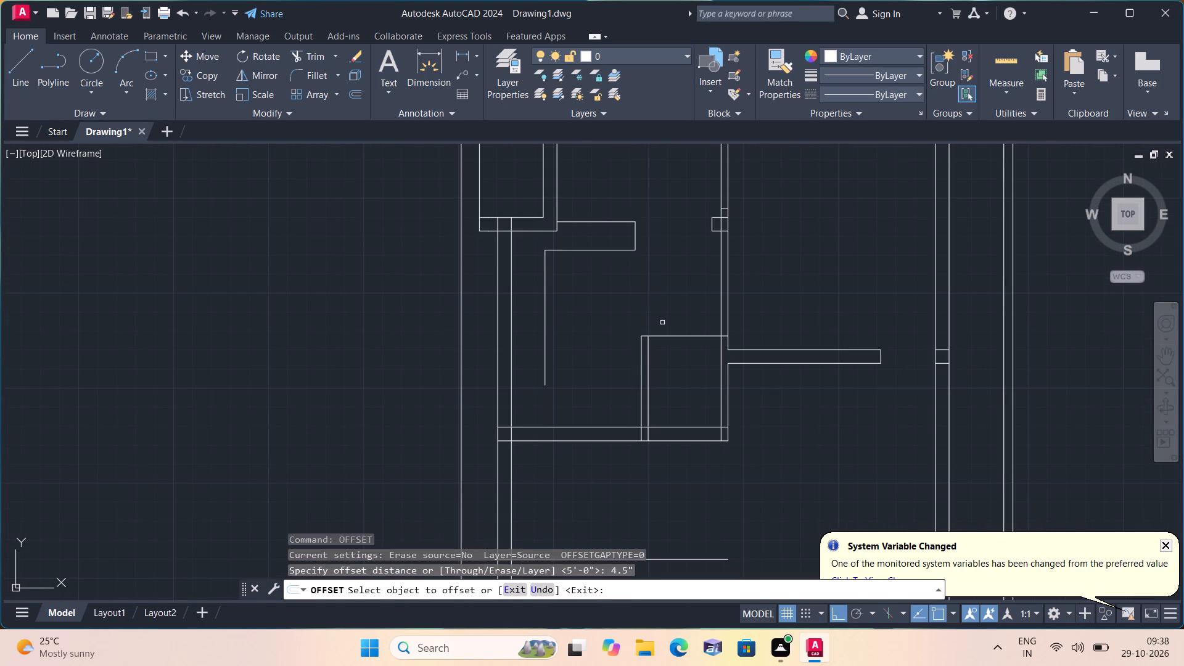
left_click(665, 339)
left_click(665, 334)
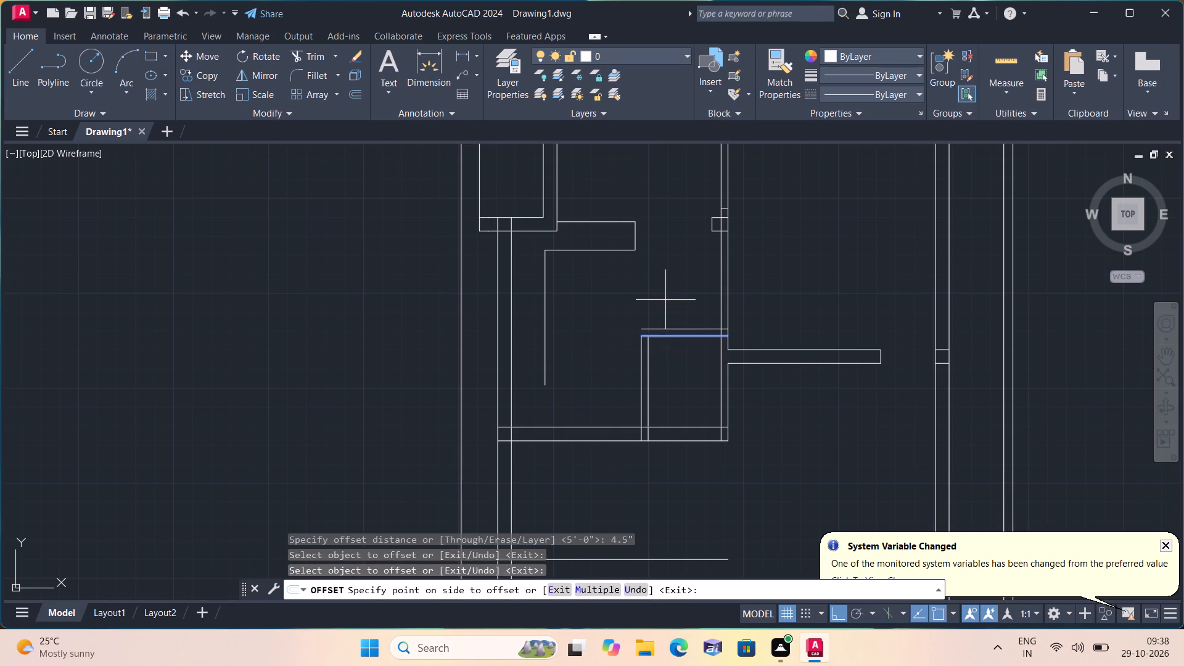
left_click(665, 299)
key("space")
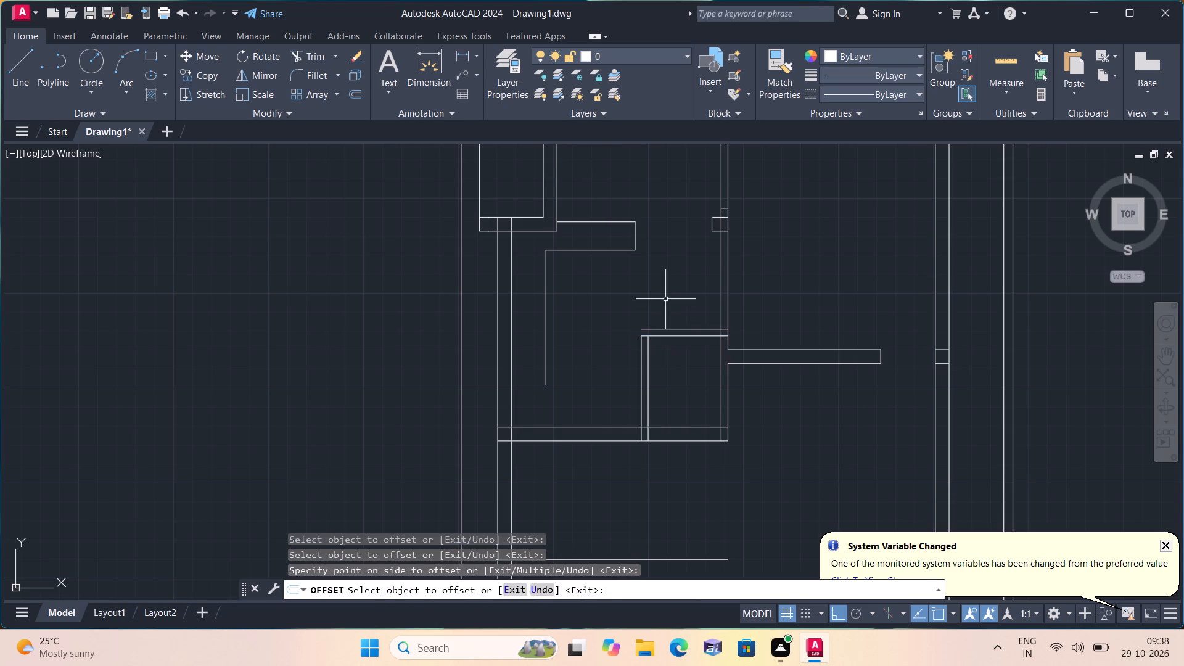
Extend both vertical partition lines up to the outer edge of the small room's upper wall.
type("exte")
key("space")
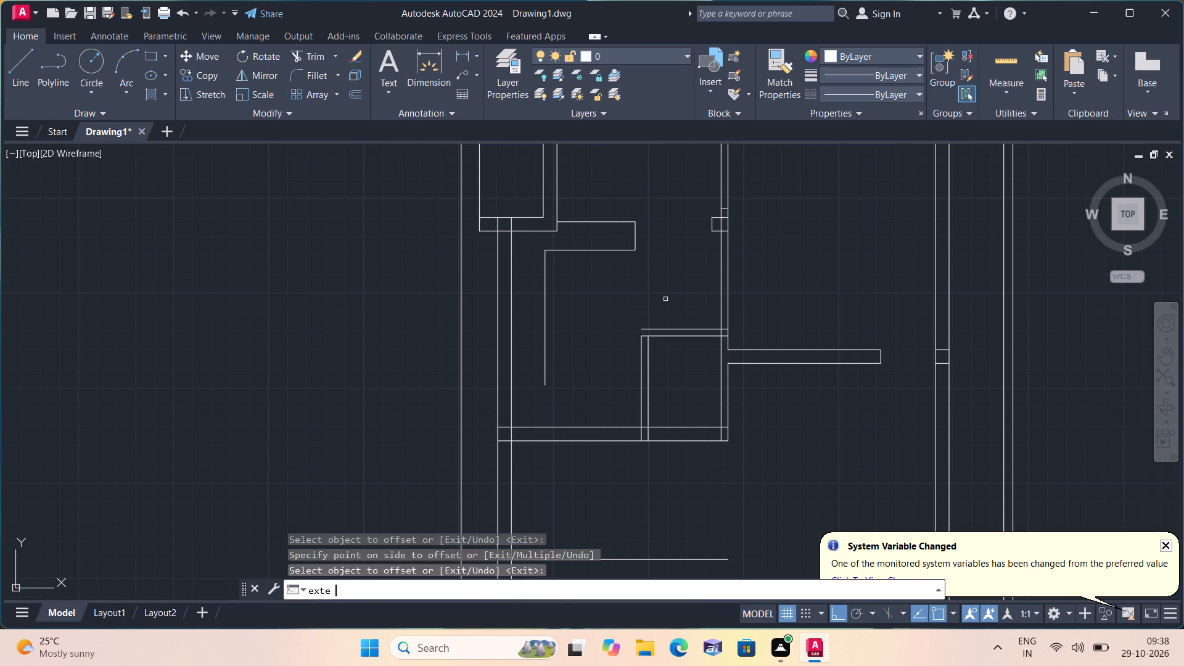
left_click(702, 360)
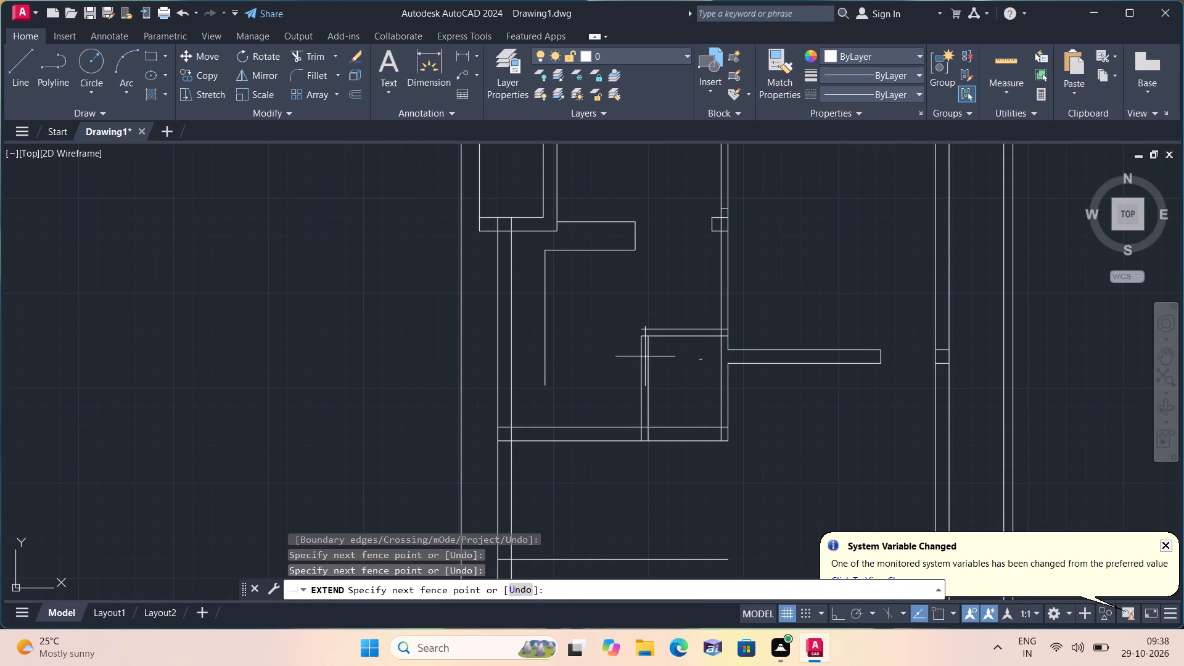
left_click(611, 357)
key("space")
Draw a horizontal line from the counter outline's lower end to the small room's left partition.
type("l")
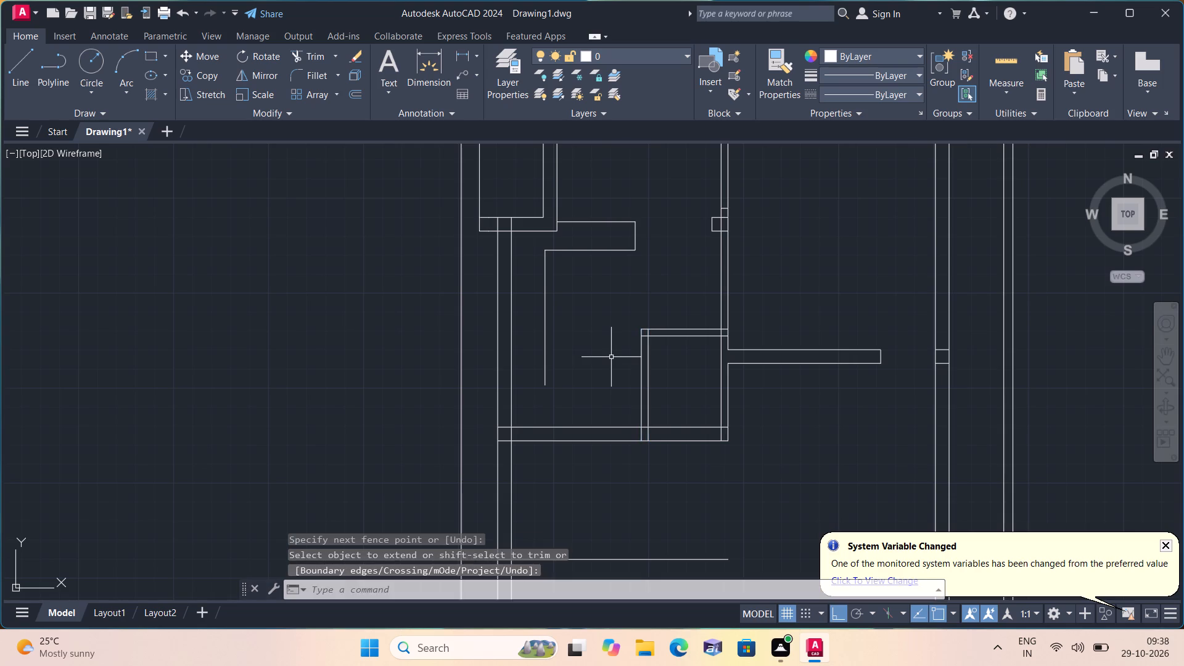
key("space")
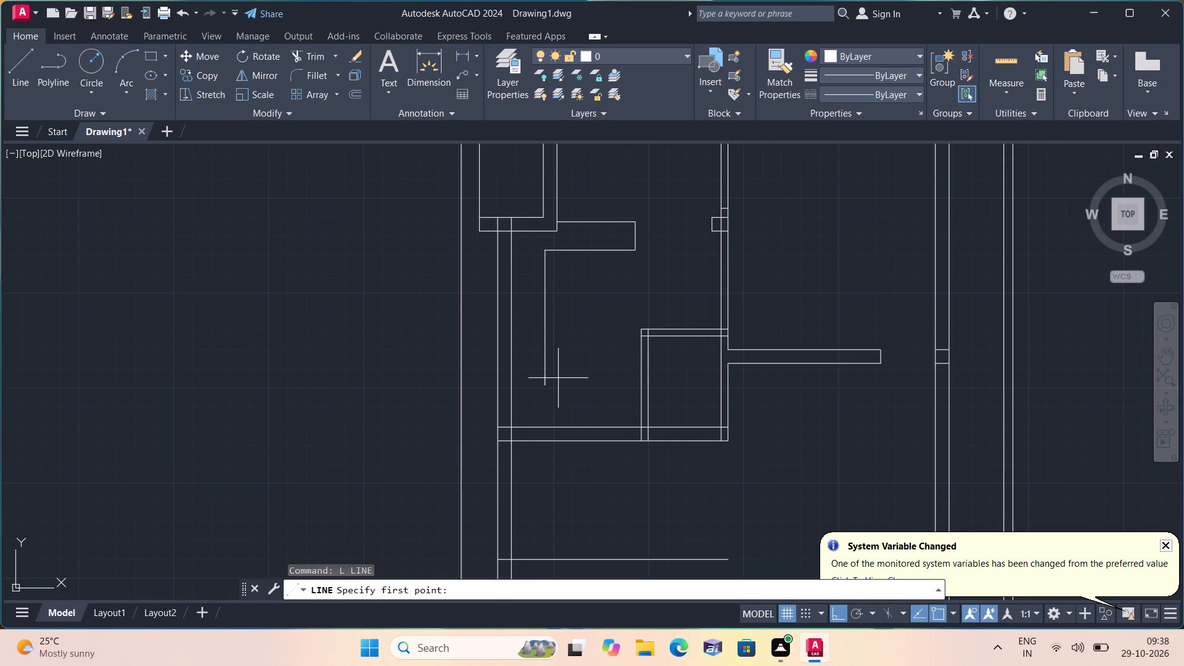
left_click(547, 384)
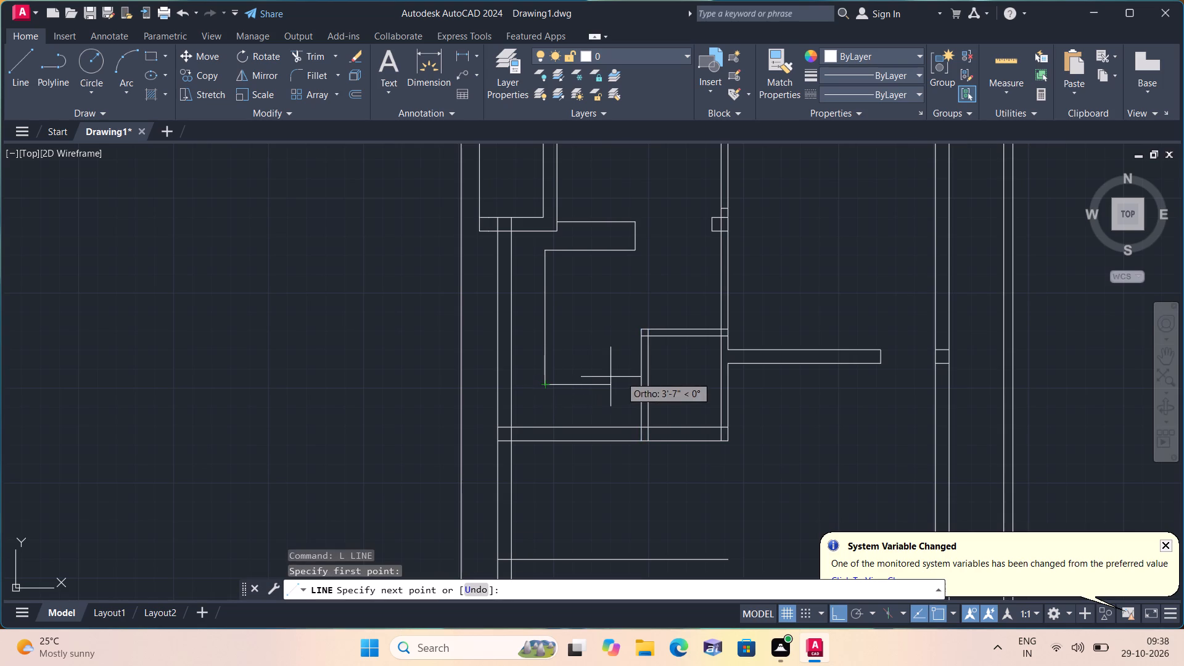
left_click(640, 383)
key("space")
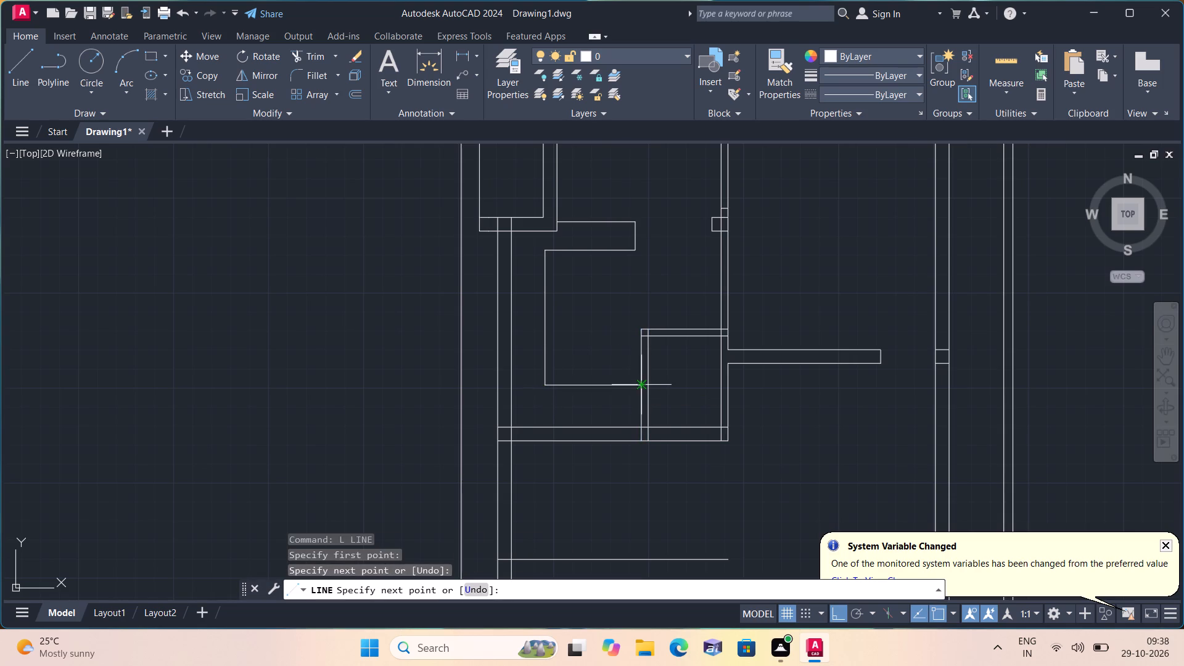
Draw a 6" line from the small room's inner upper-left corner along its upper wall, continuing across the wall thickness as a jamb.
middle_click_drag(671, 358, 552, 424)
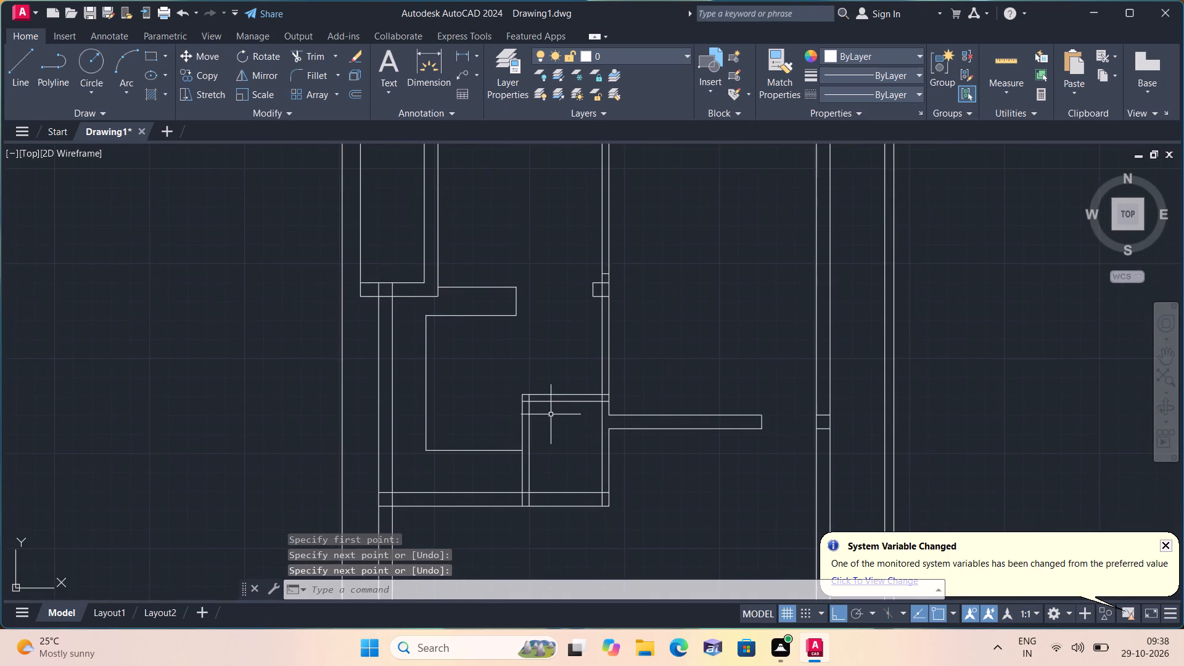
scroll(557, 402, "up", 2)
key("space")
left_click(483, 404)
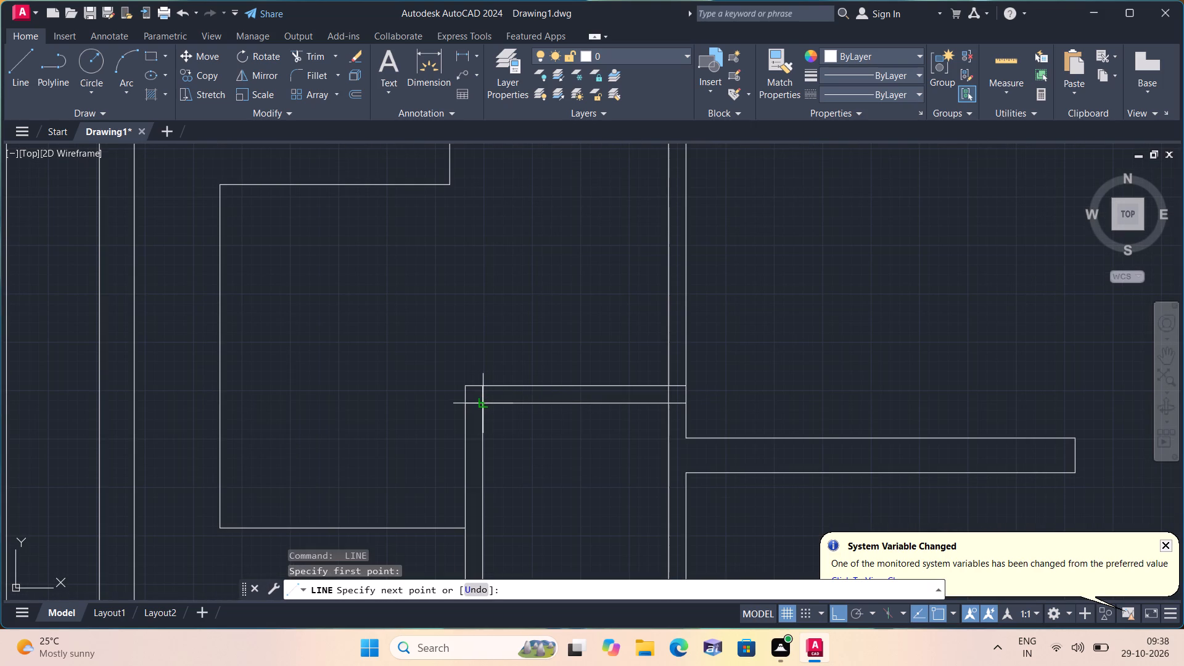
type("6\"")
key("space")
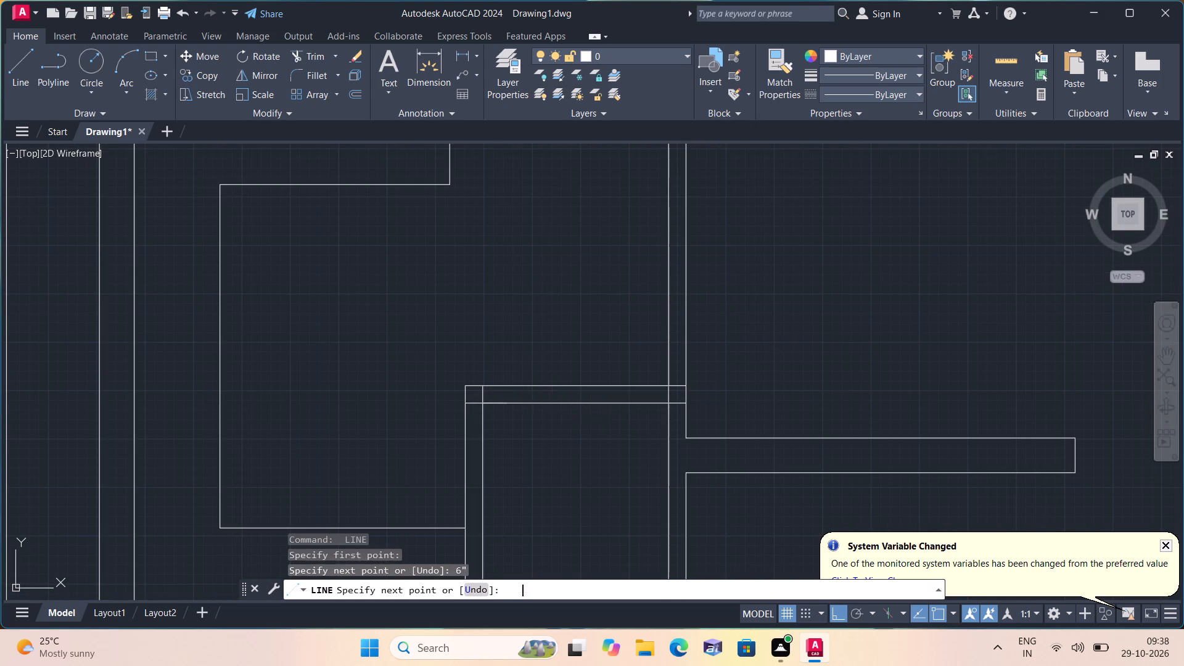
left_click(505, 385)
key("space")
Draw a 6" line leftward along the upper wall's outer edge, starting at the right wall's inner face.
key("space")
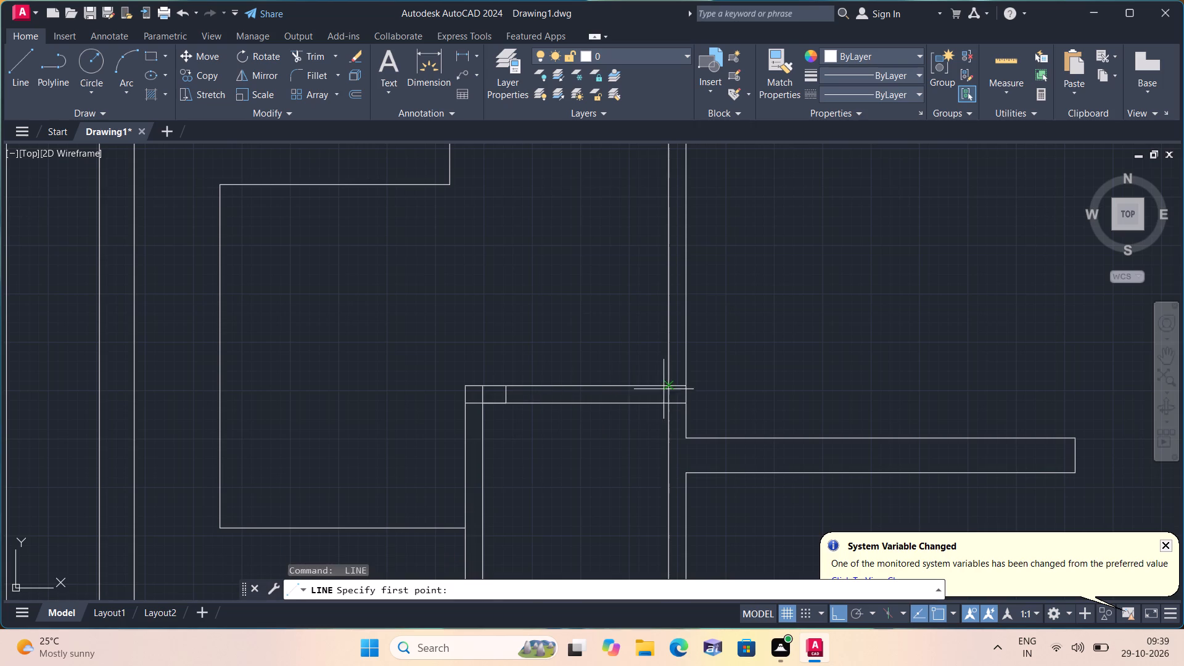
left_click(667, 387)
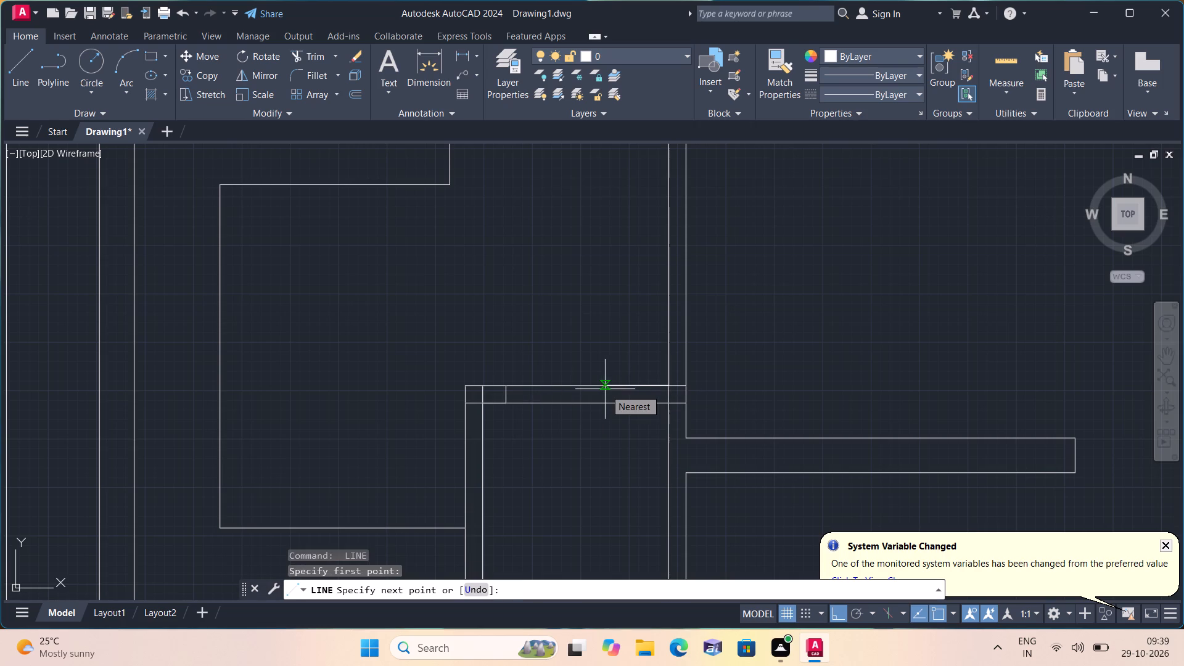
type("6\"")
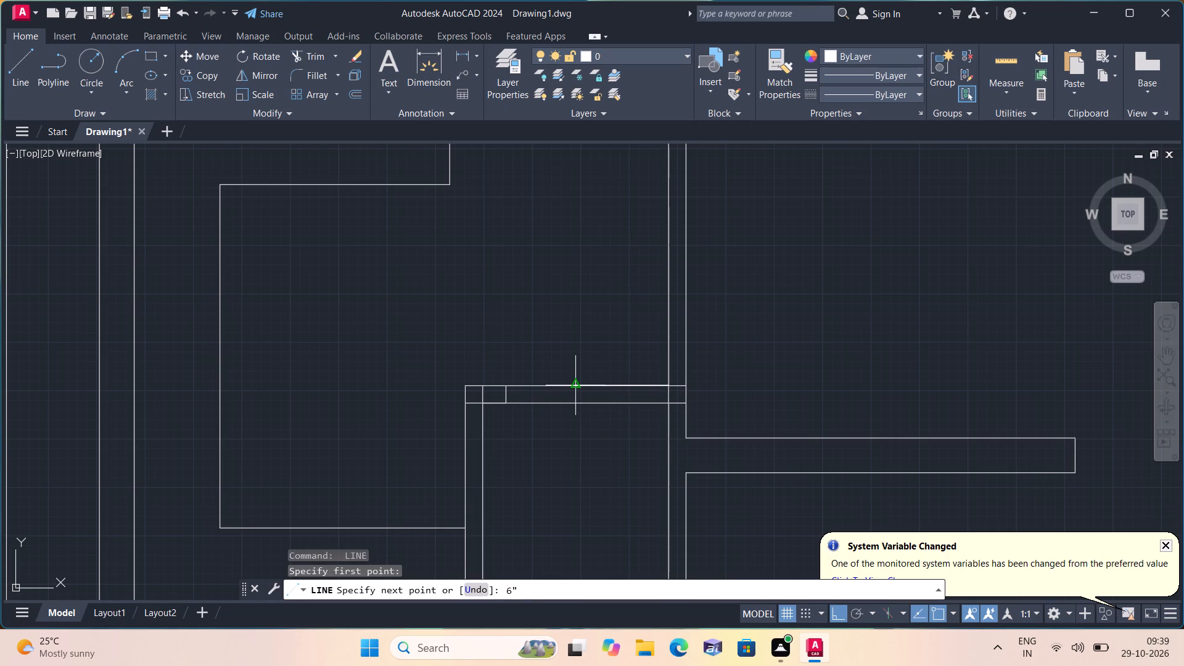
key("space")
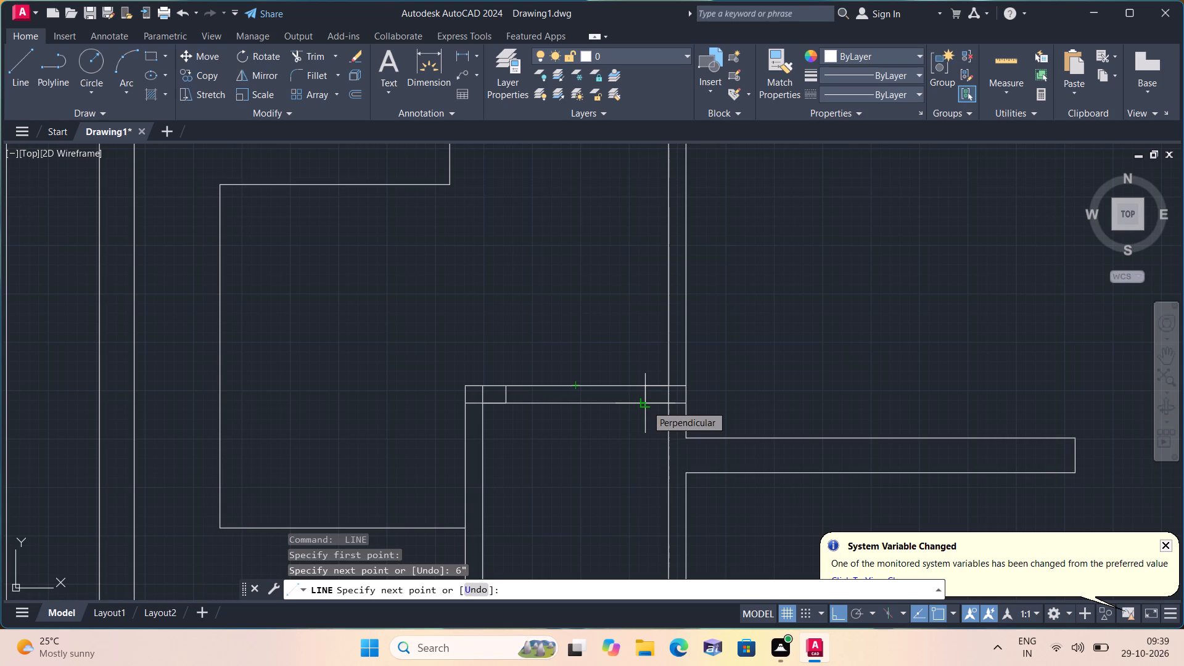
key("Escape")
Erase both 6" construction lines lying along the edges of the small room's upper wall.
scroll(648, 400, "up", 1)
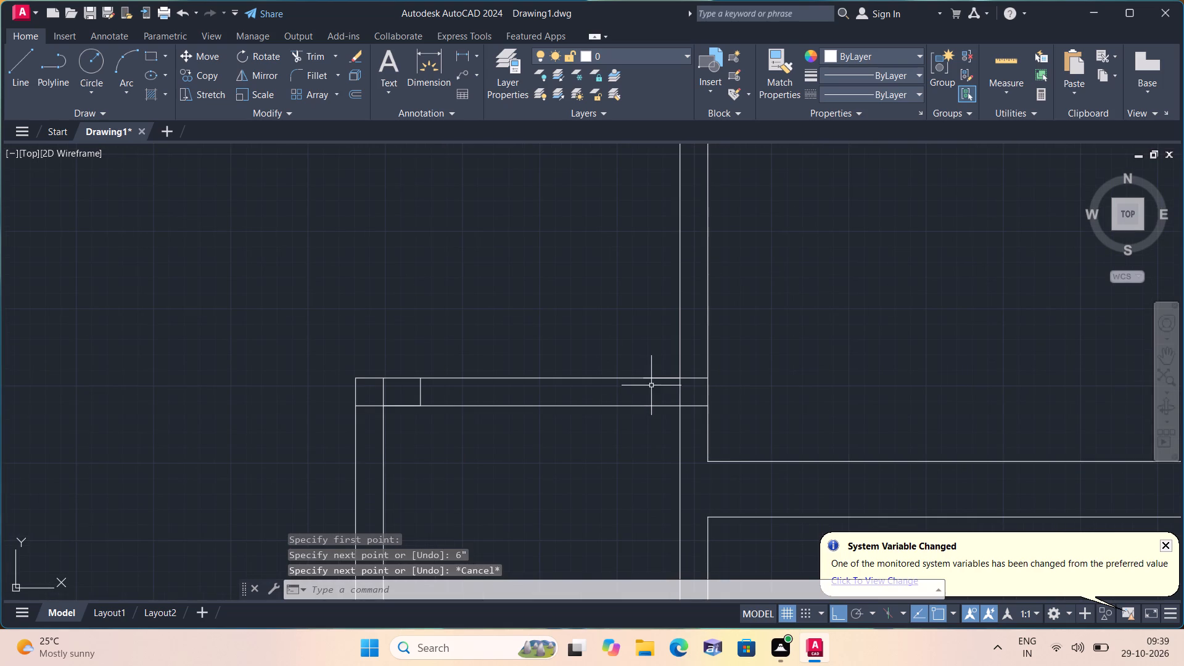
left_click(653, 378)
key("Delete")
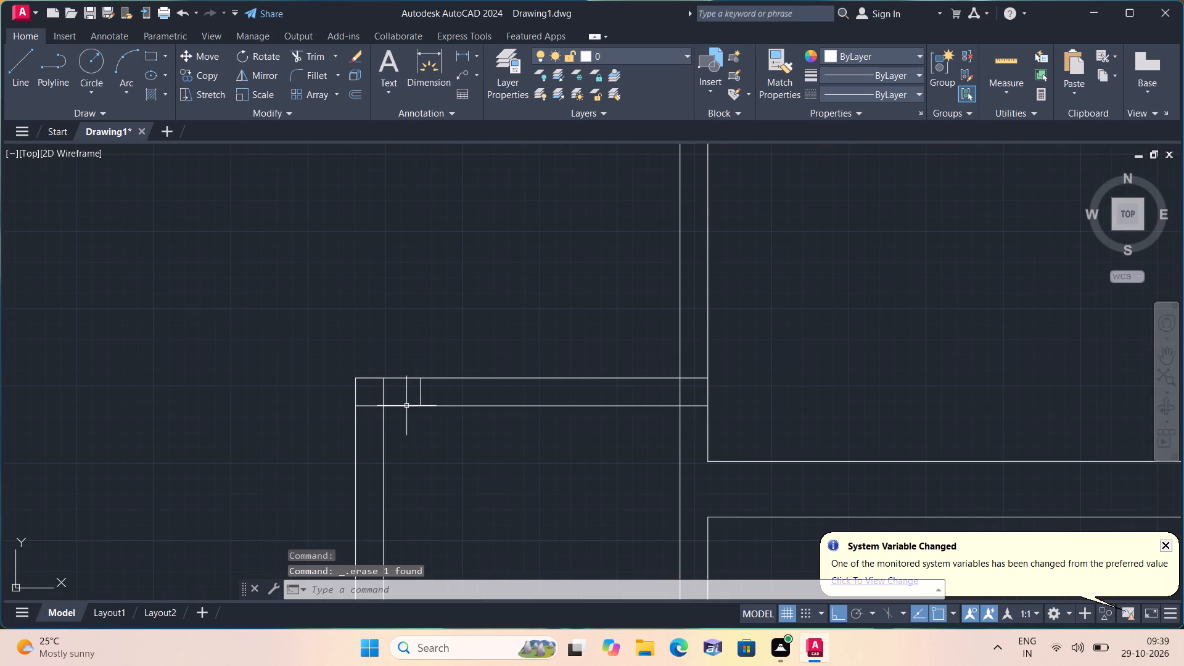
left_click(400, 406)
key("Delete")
Trim the jamb line and the crossing line segments where the small room's upper wall meets the left partition and the right wall.
key("l")
key("Escape")
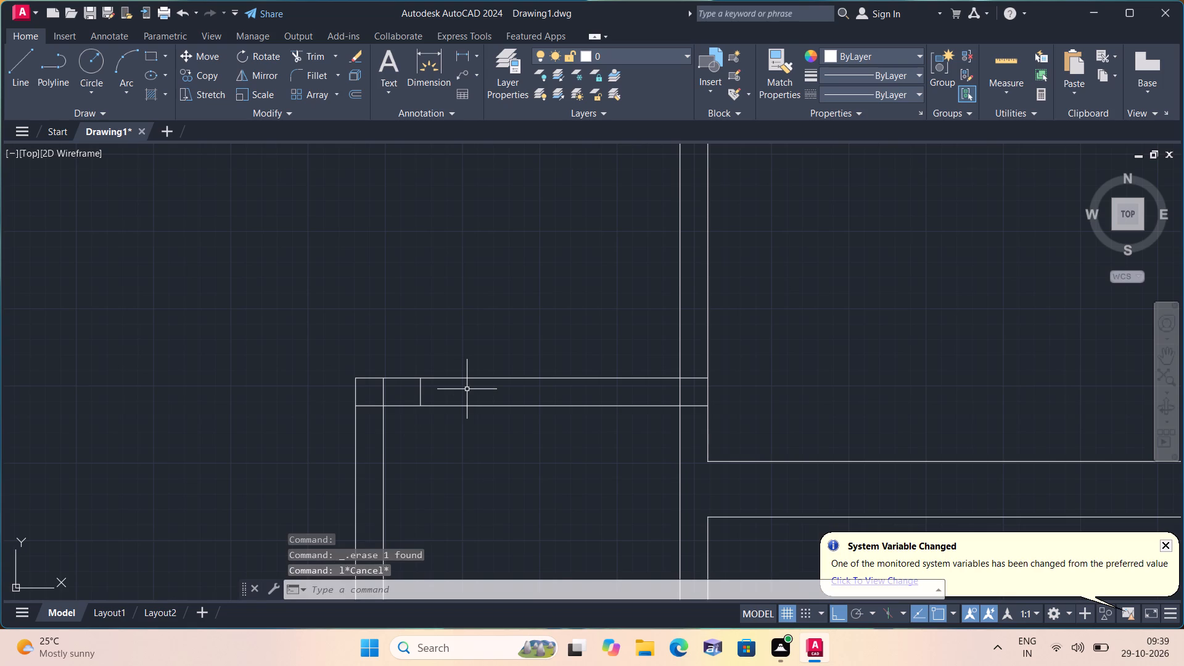
type("tr")
type("im")
key("space")
left_click(465, 392)
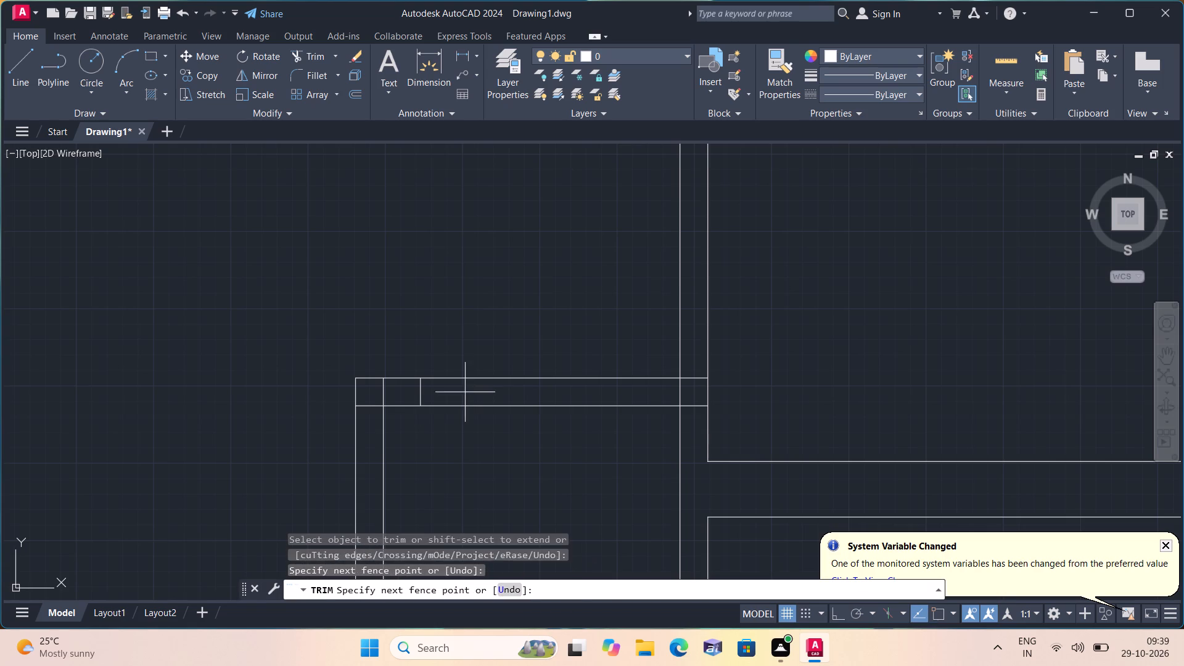
left_click(372, 398)
left_click_drag(372, 399, 373, 405)
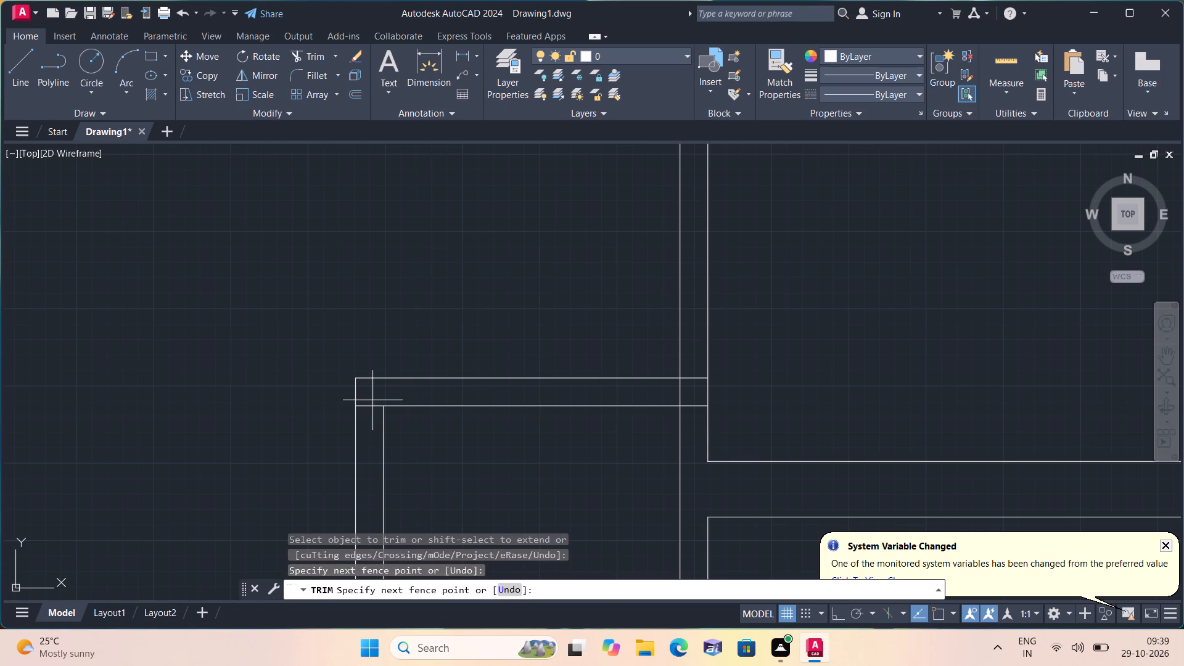
left_click_drag(373, 405, 373, 406)
left_click(376, 403)
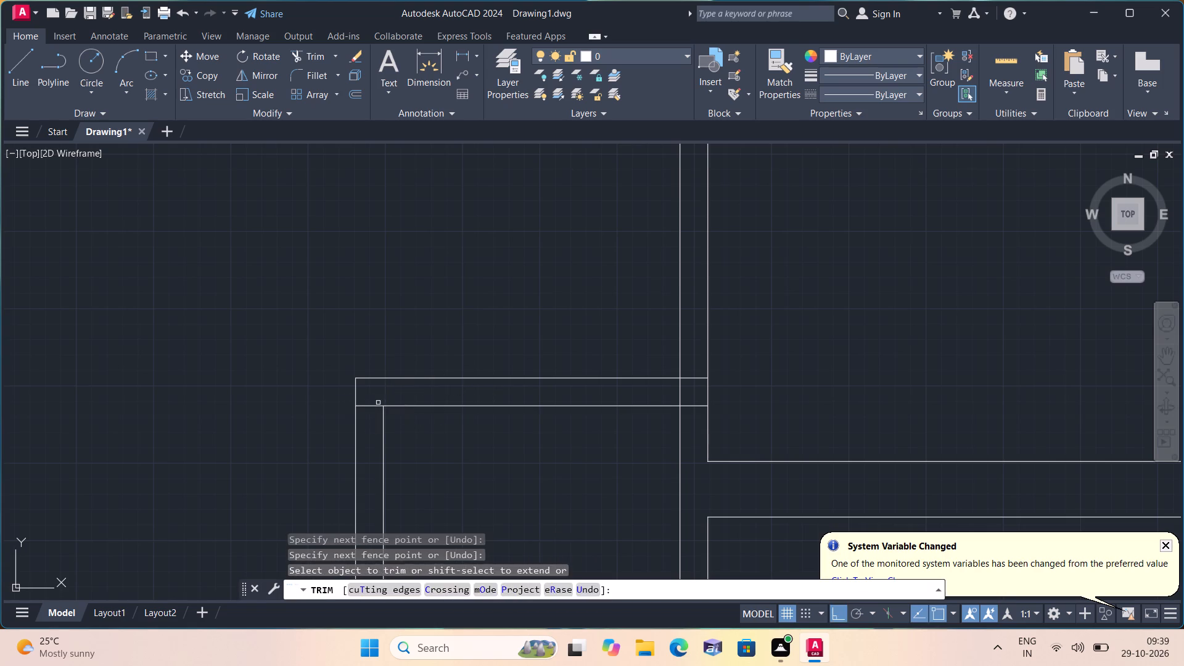
left_click(371, 405)
left_click(677, 390)
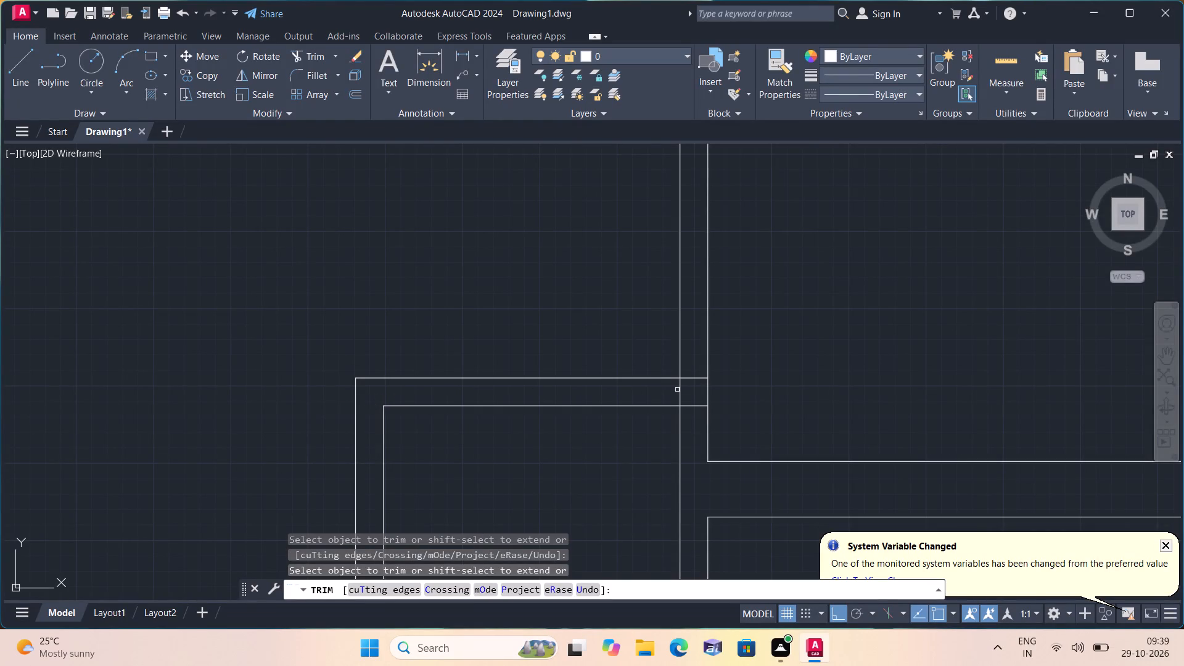
left_click(688, 390)
left_click_drag(694, 374, 694, 393)
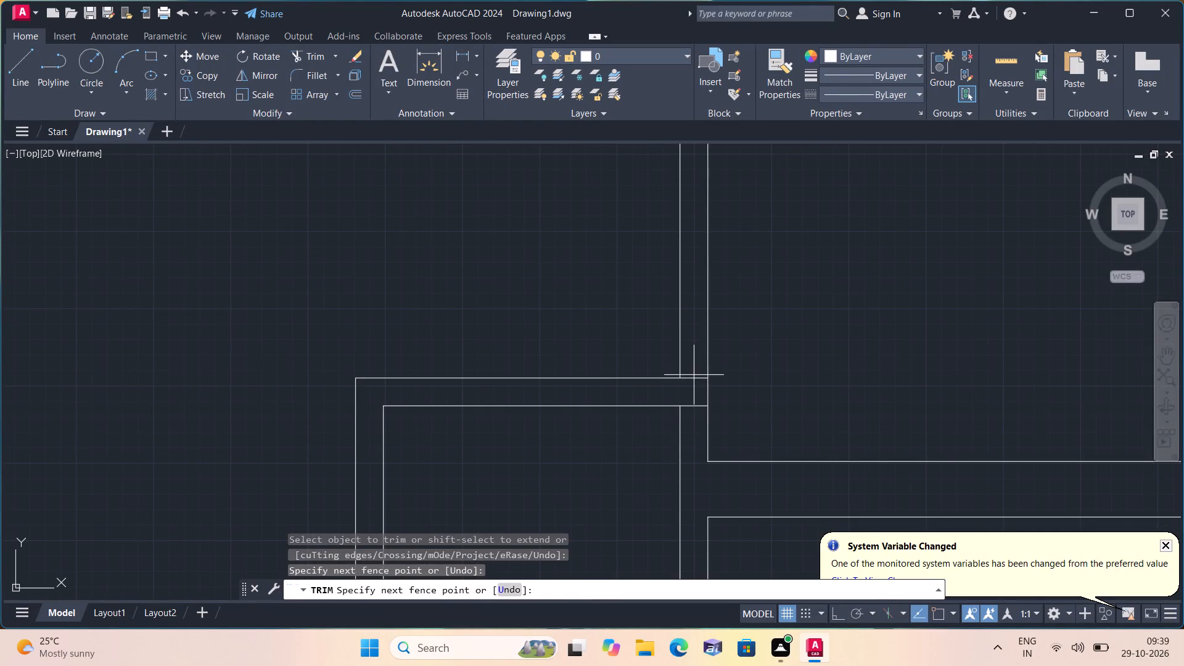
left_click_drag(694, 393, 690, 428)
key("space")
Draw a line across the small room's upper wall thickness from the midpoint of its inner edge.
type("l")
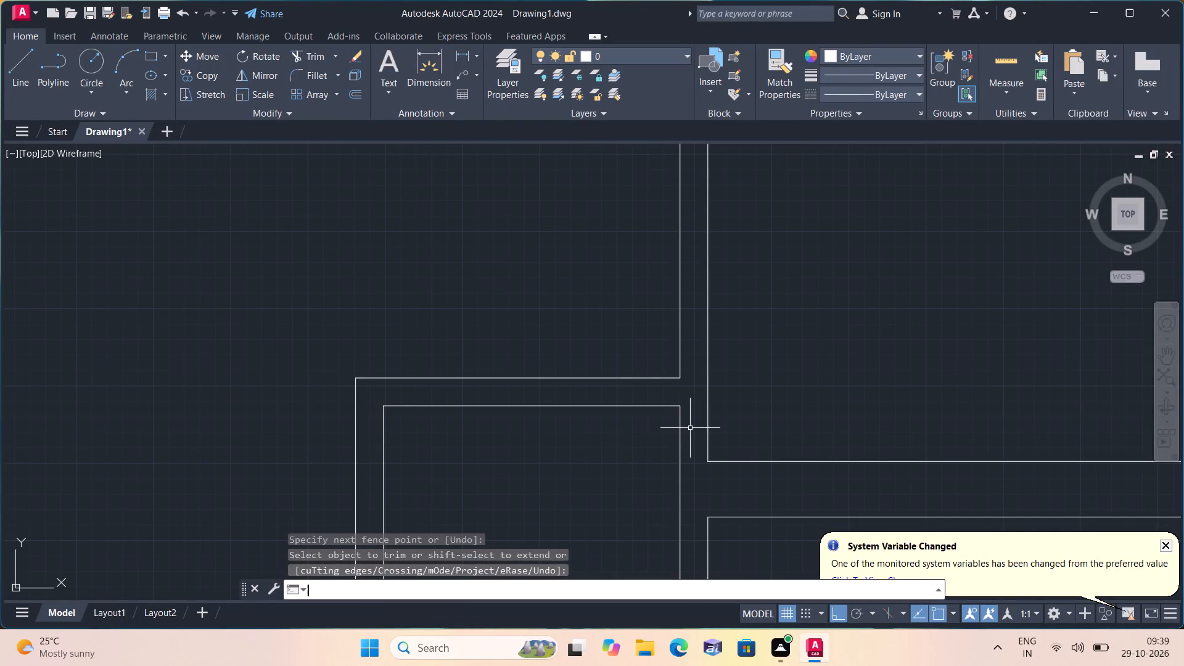
key("space")
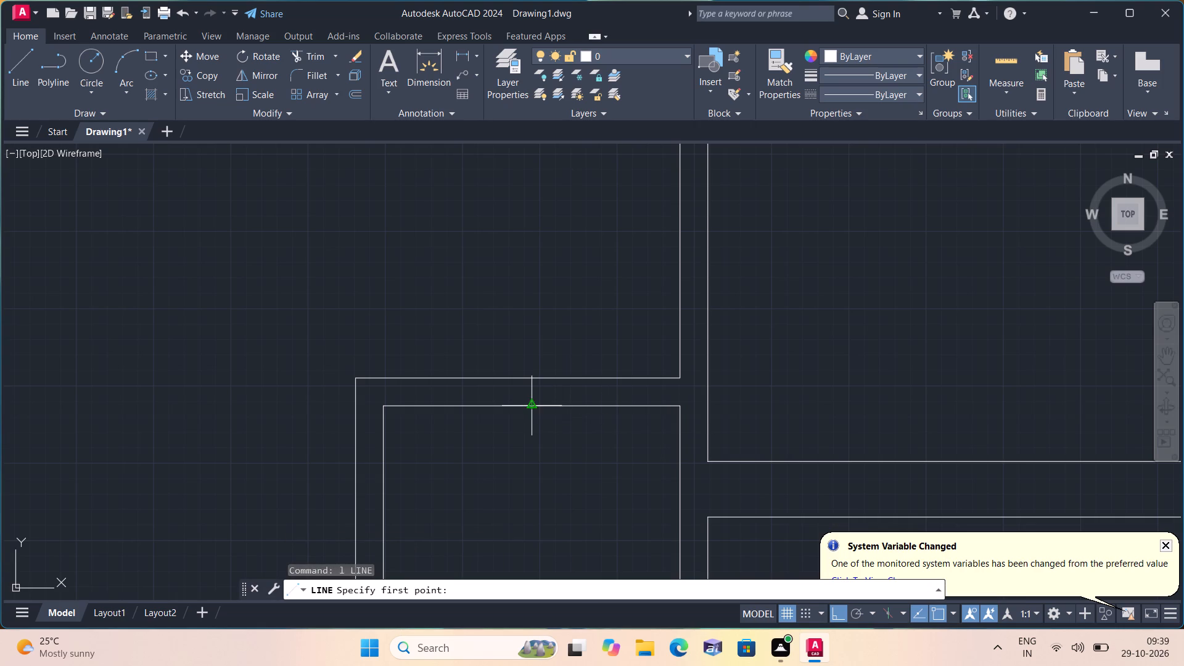
left_click(530, 405)
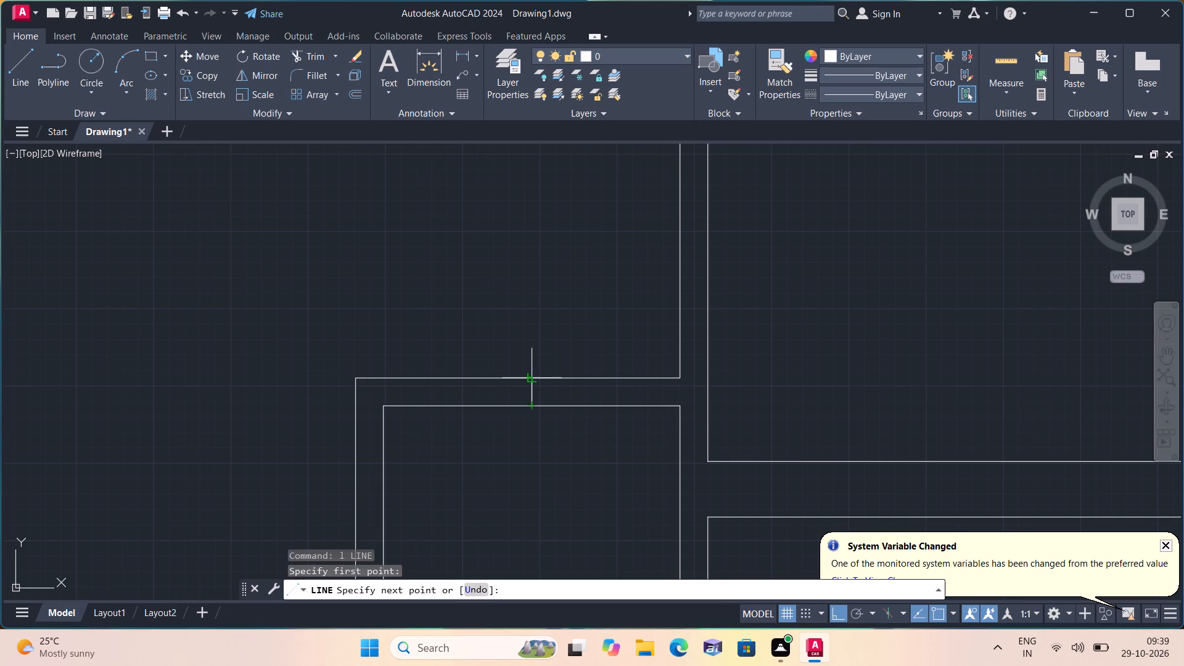
left_click(533, 376)
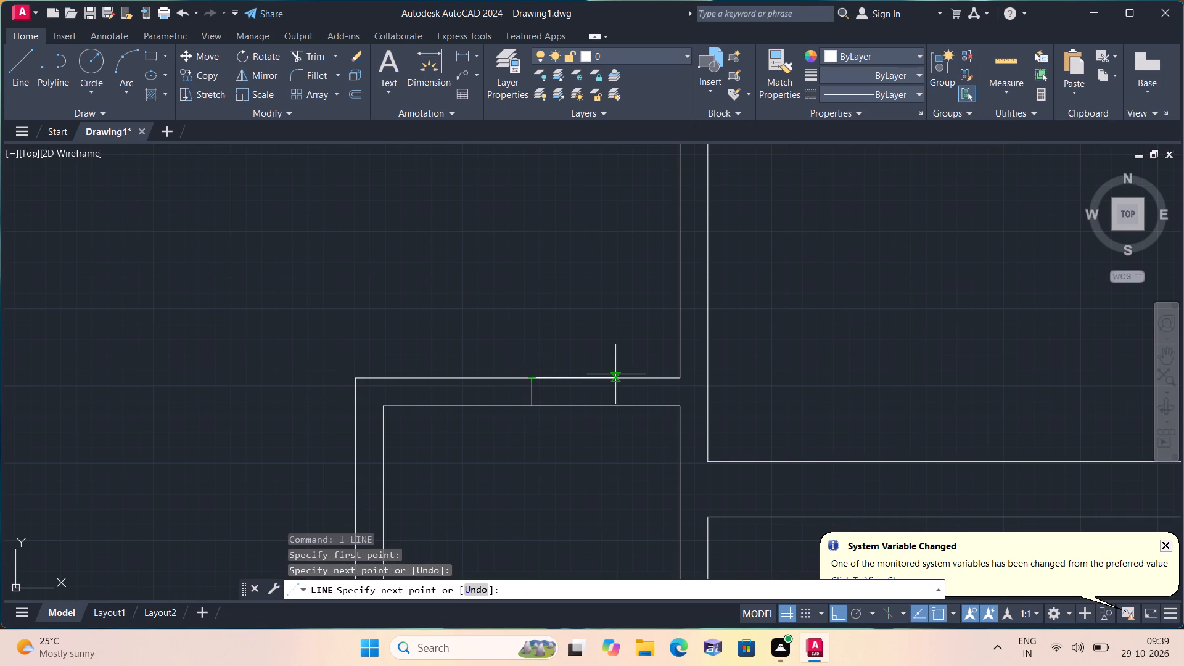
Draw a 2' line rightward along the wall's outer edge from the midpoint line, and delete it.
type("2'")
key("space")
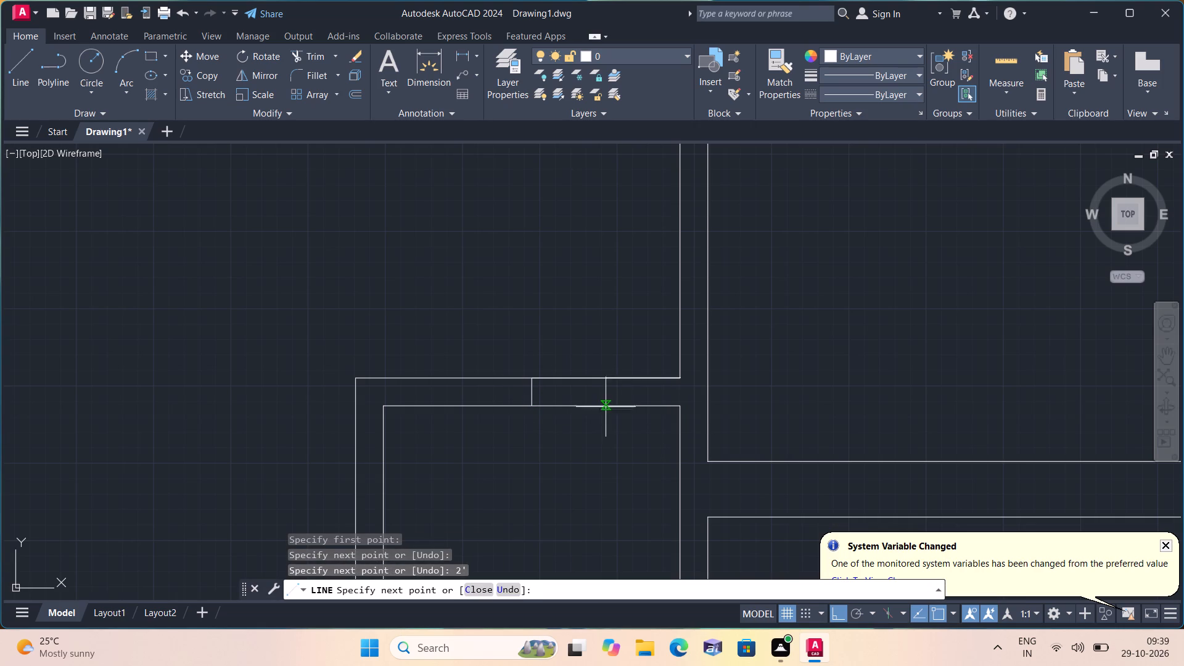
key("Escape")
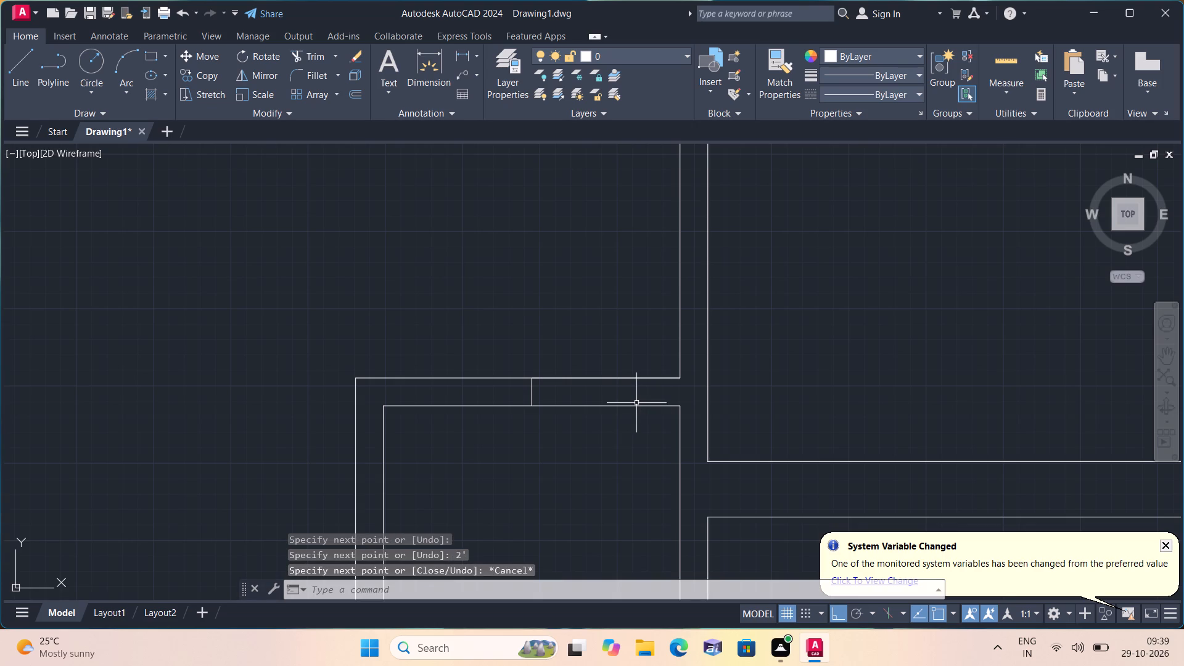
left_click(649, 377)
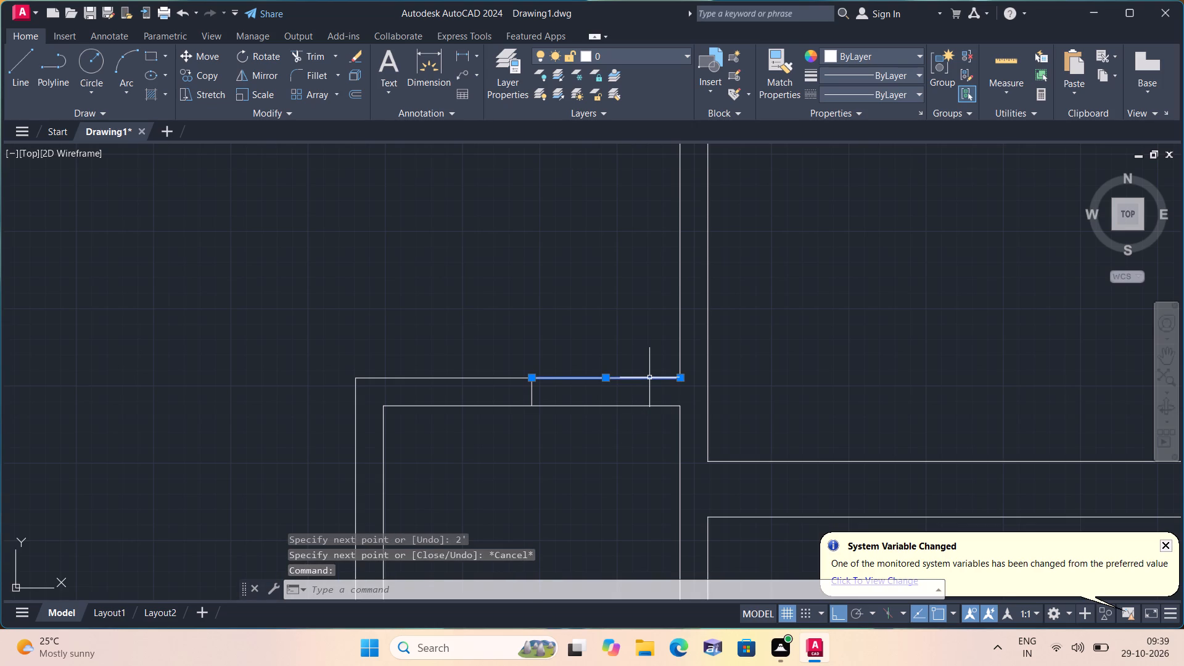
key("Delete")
Draw a 1'6" line rightward from the midpoint line's top along the outer edge, continuing down across the wall as the right jamb.
key("l")
key("space")
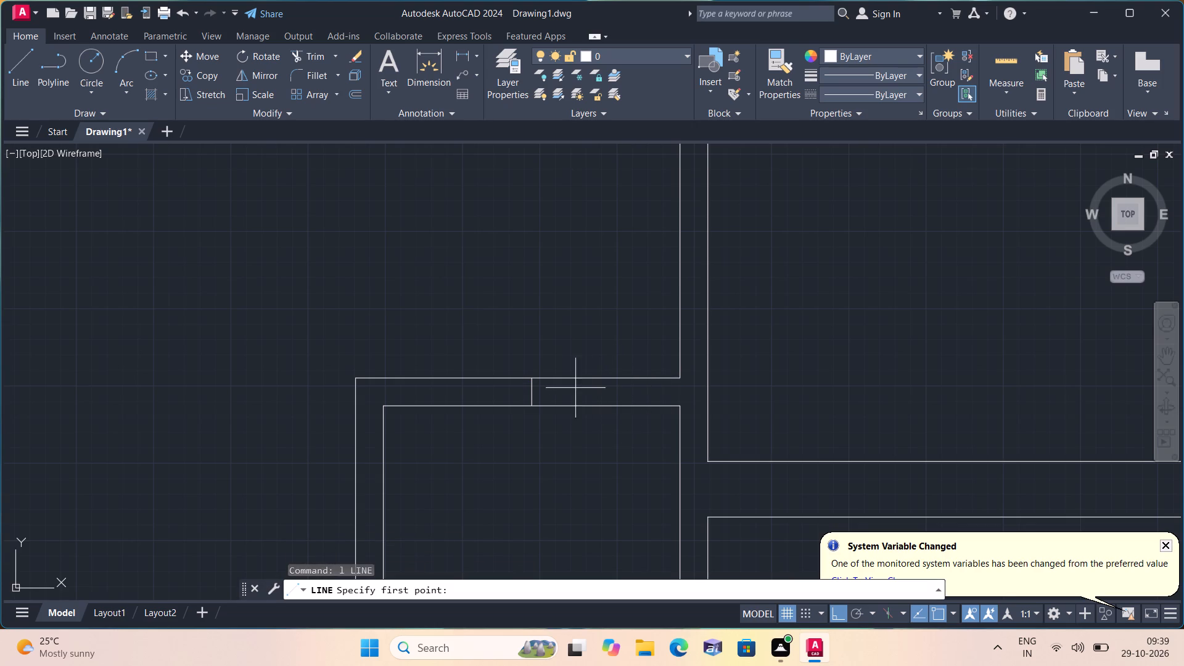
left_click(532, 378)
type("1'6\"")
key("space")
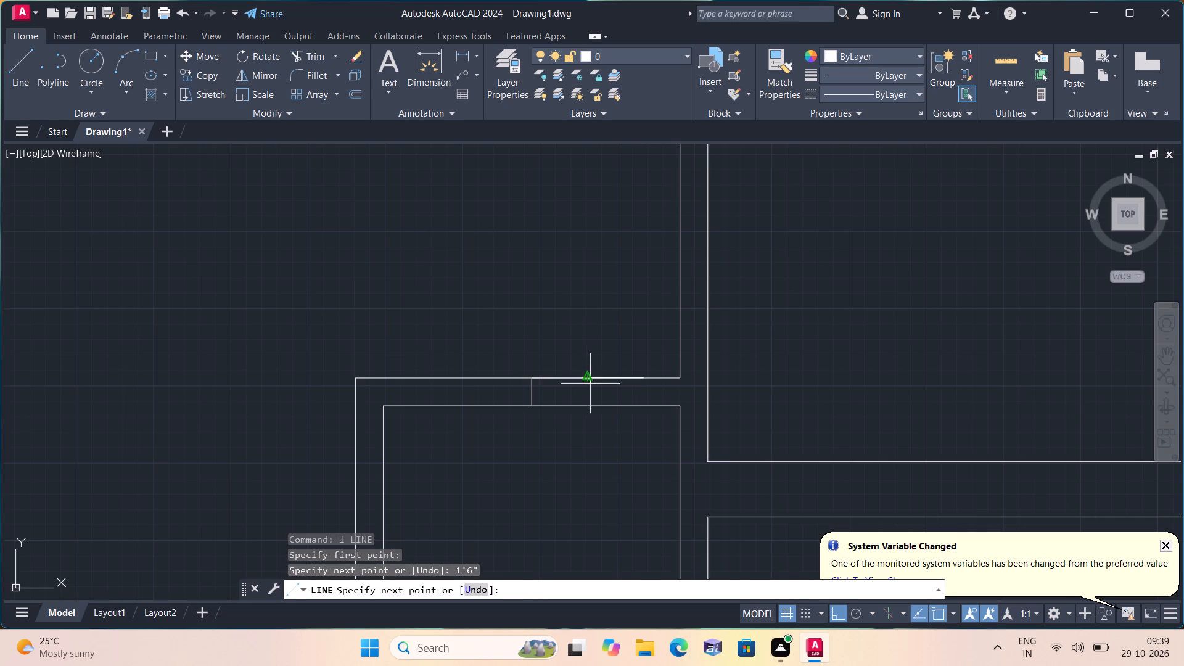
left_click(647, 403)
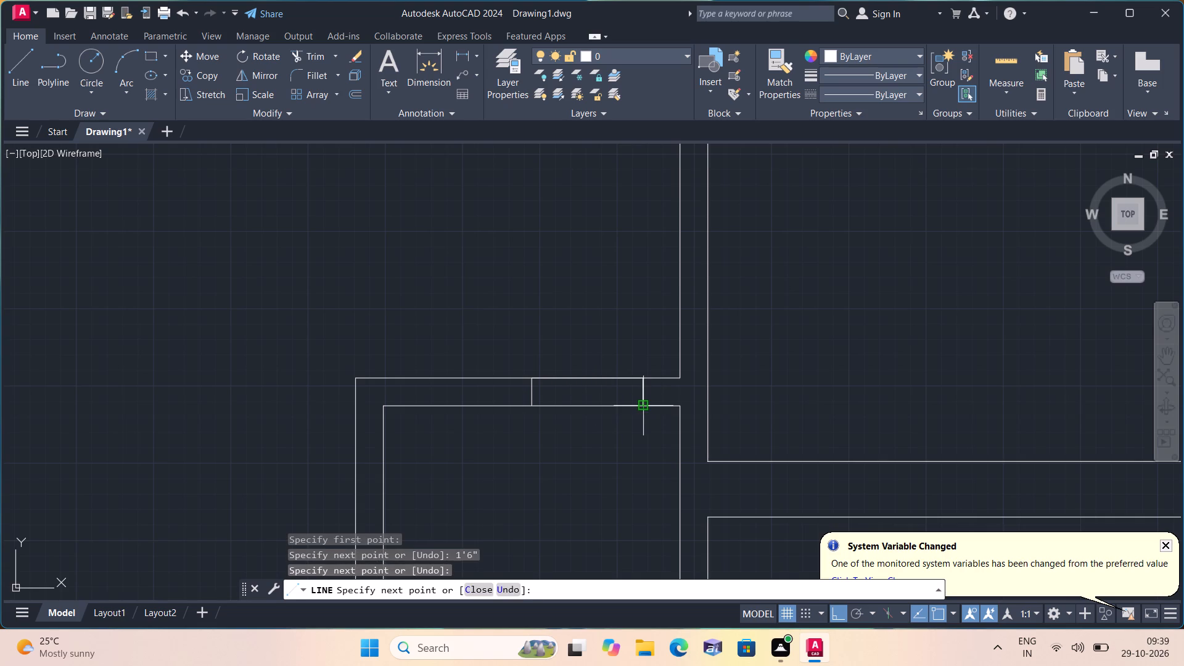
key("space")
Draw a 1'6" line leftward from the midpoint line's top, continuing across the wall as the left jamb and 1'6" down into the room.
key("space")
left_click(534, 377)
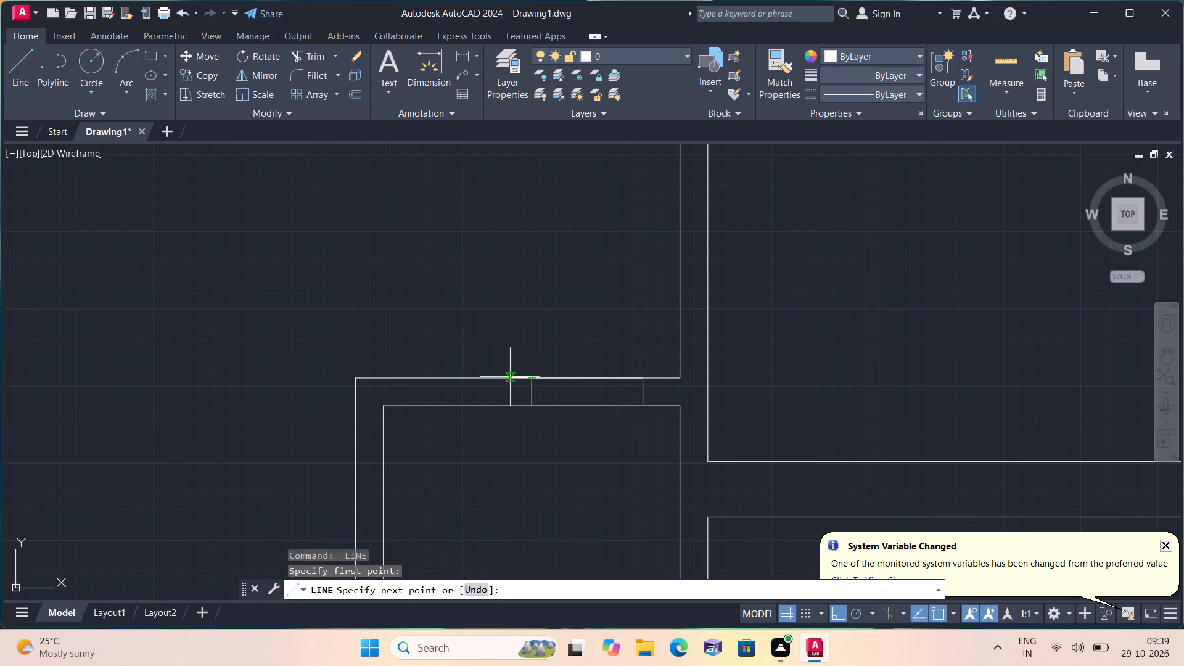
type("1'6\"")
key("space")
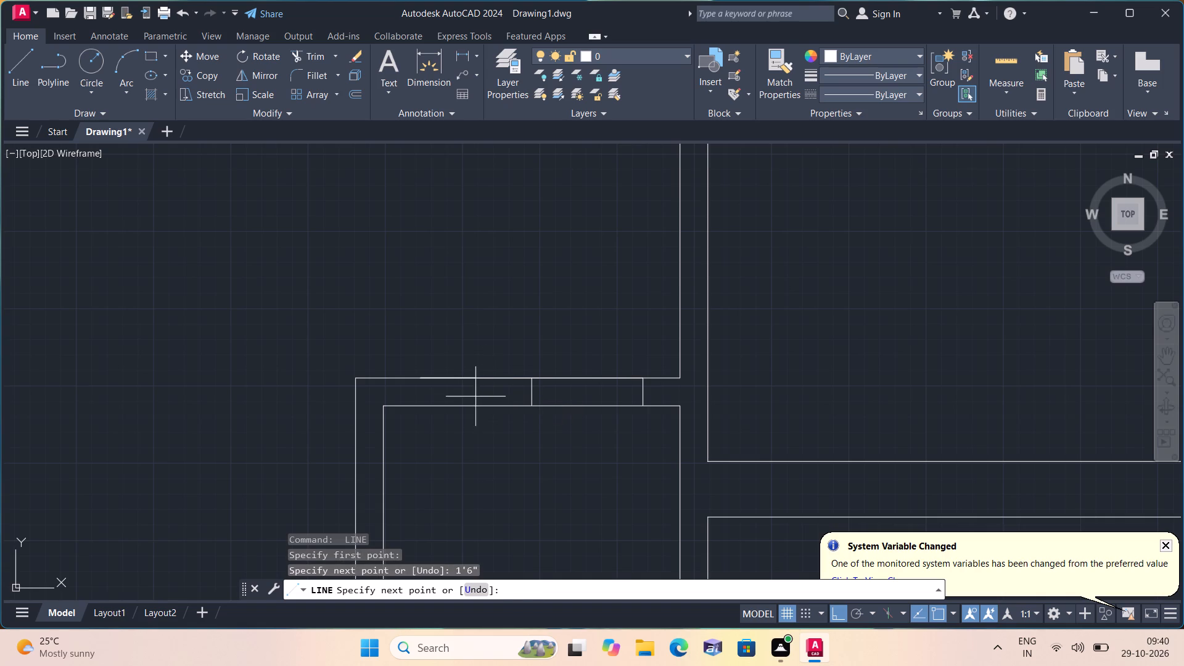
left_click(424, 406)
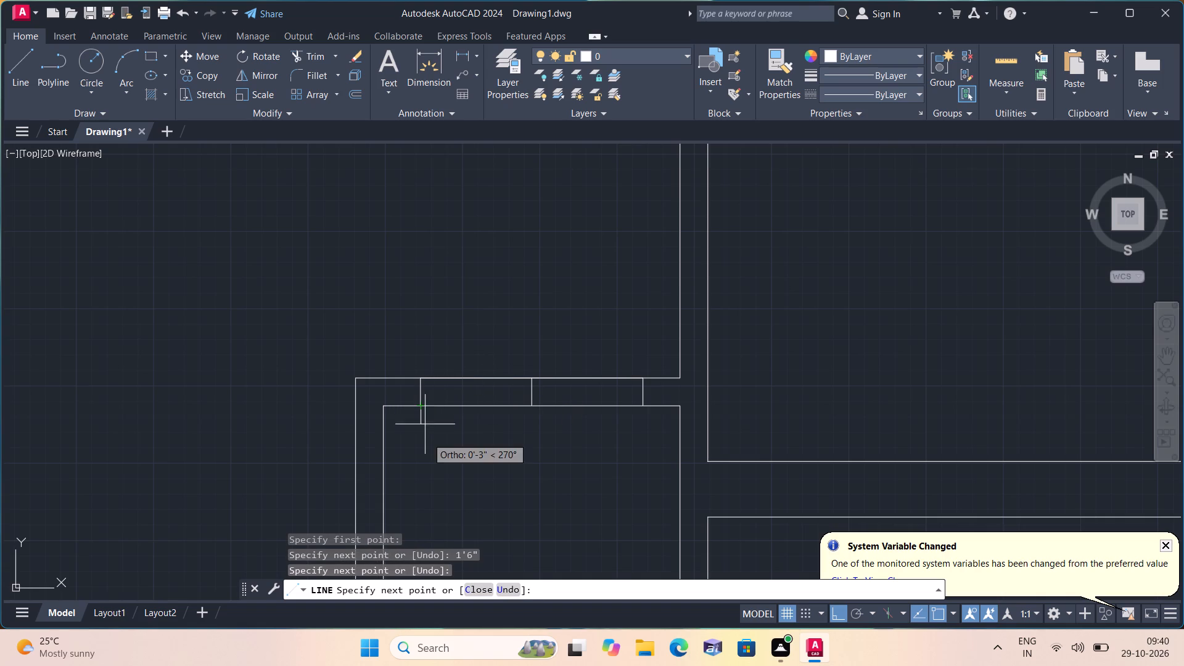
type("1'6\"")
key("space")
key("space")
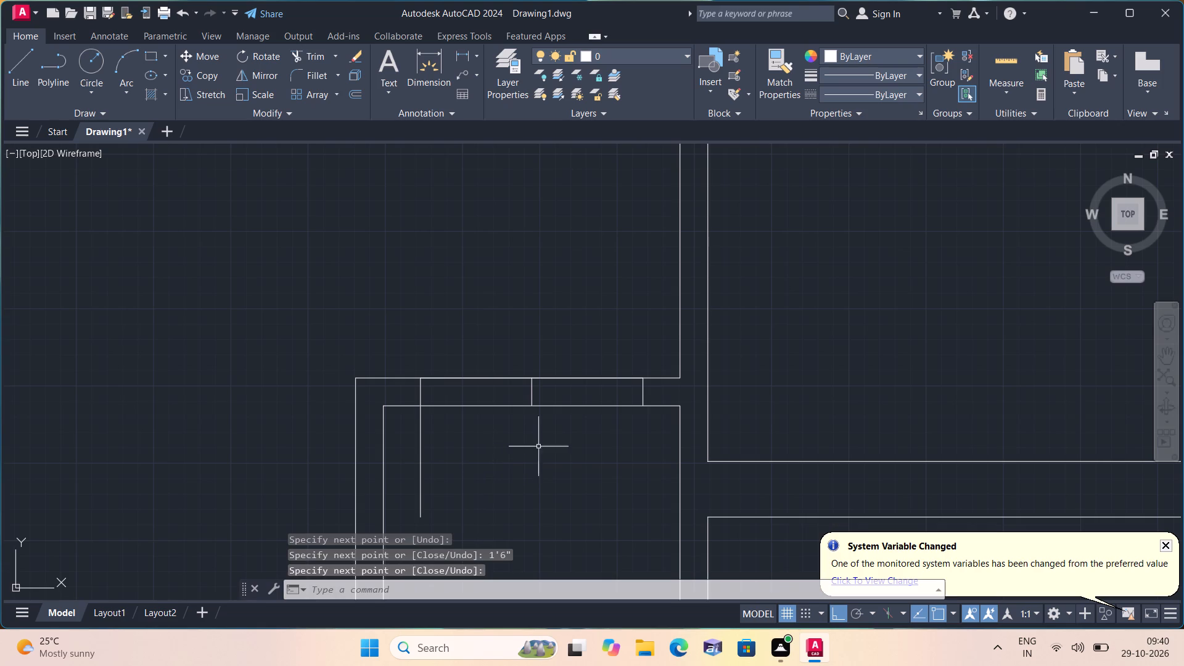
Draw a 1'6" line down into the small room from the right jamb's lower end.
key("space")
left_click(646, 405)
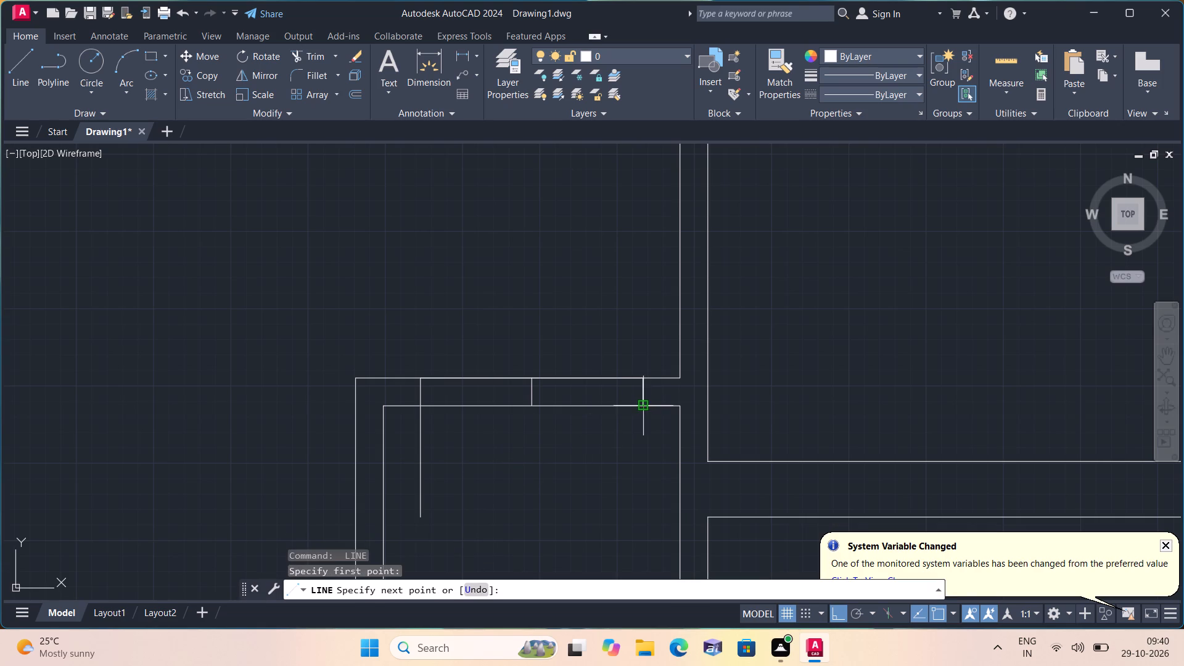
type("1'6\"")
key("space")
key("space")
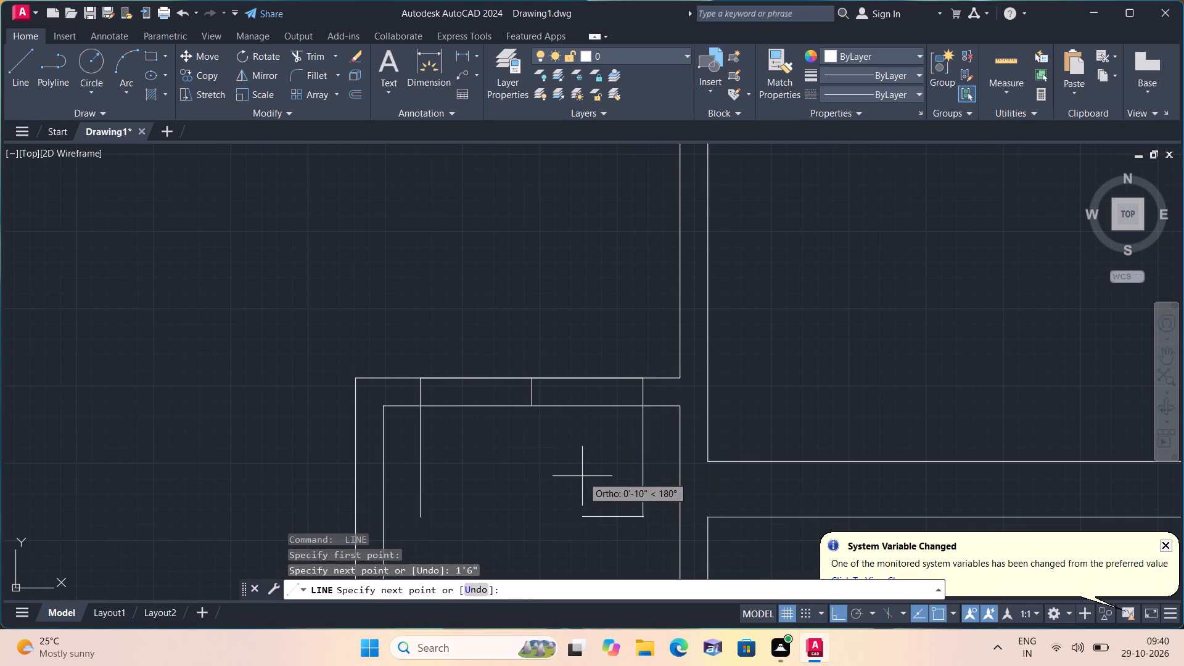
Trim the small room's top wall lines between the two door jambs to open the doorway.
type("tr")
type("im")
key("space")
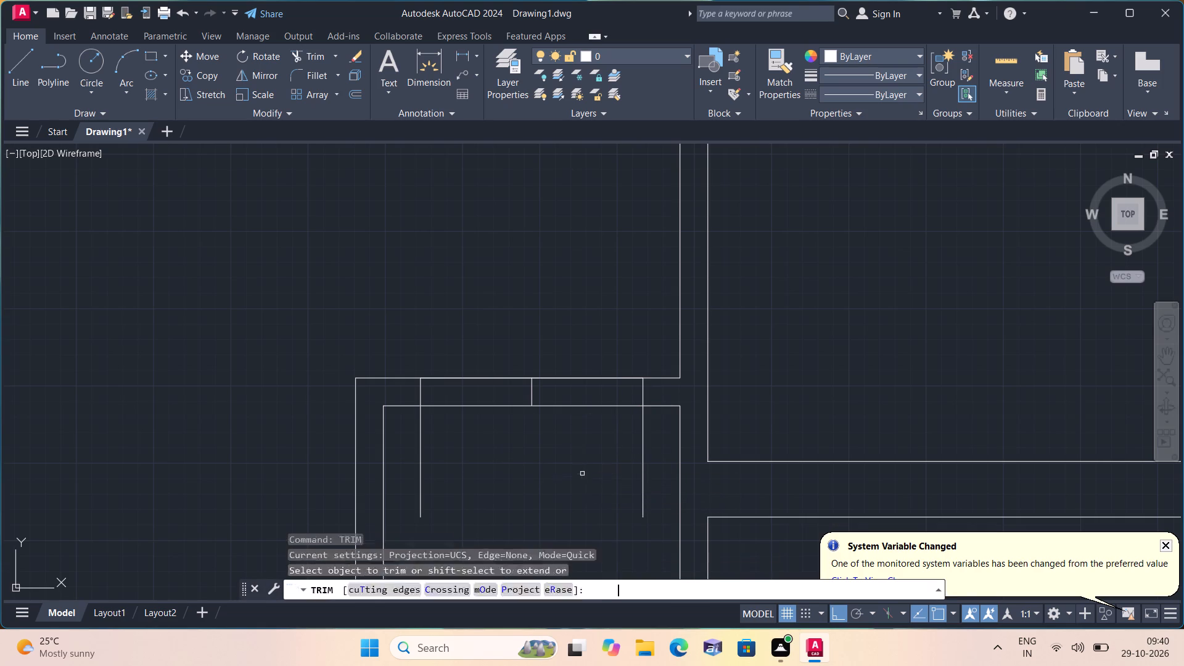
left_click_drag(582, 474, 572, 339)
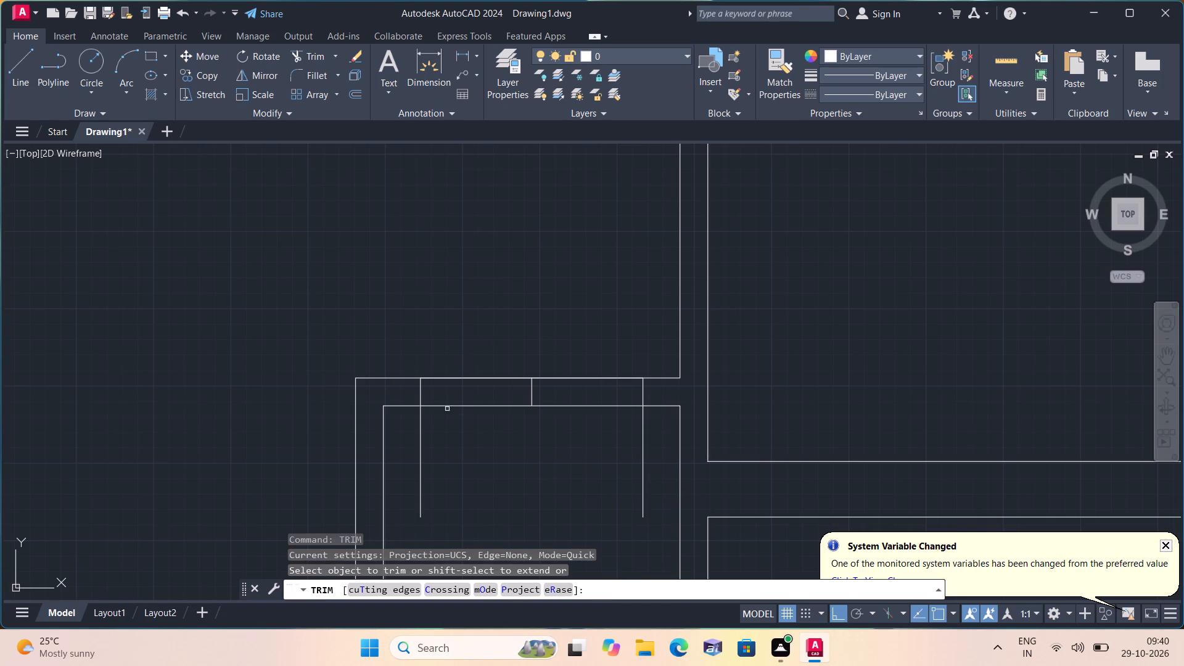
left_click(465, 421)
left_click(560, 338)
left_click_drag(560, 338, 590, 419)
left_click_drag(592, 437, 612, 404)
left_click(590, 273)
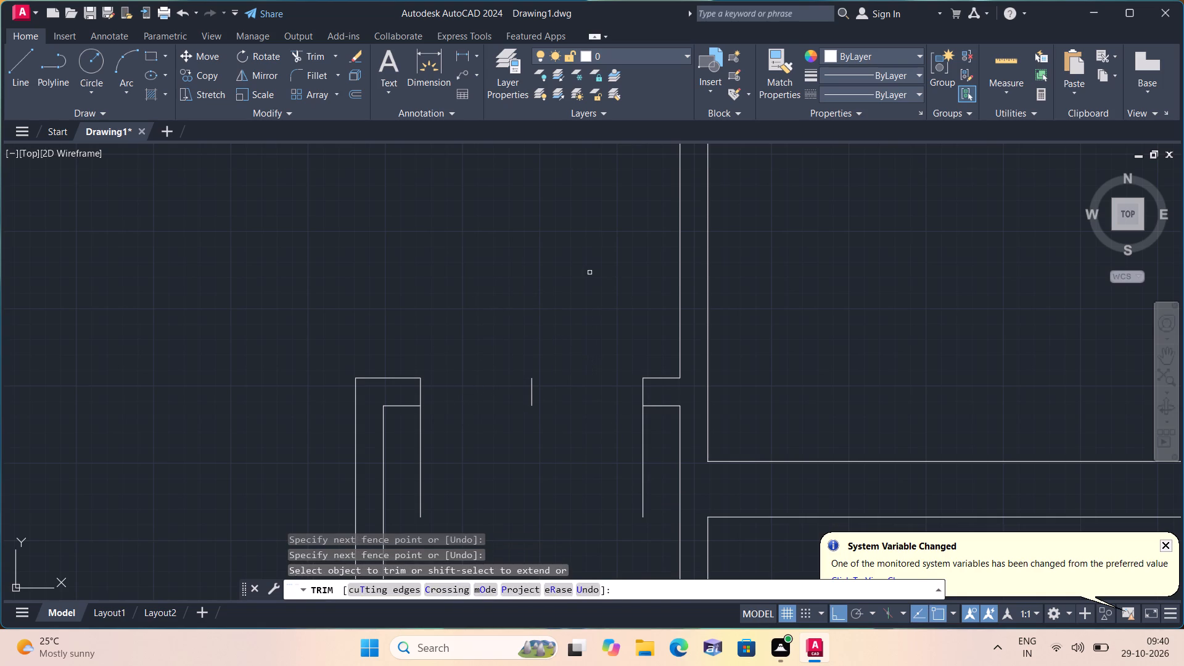
key("space")
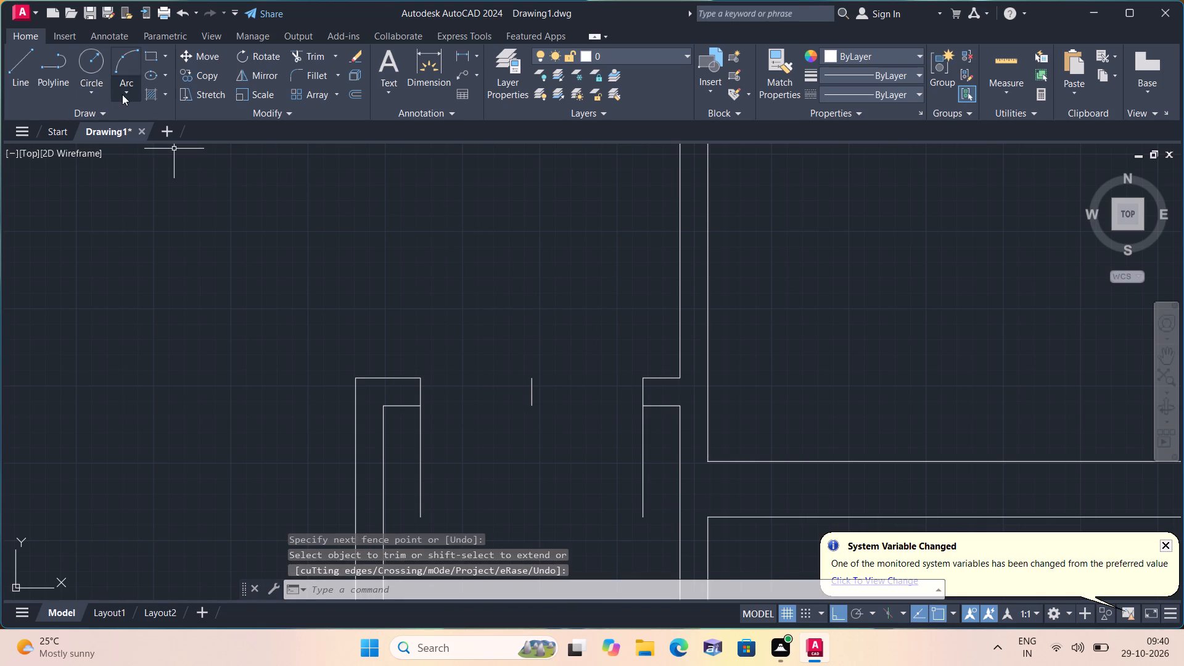
Draw the left door leaf's swing arc from the left leaf line's lower end to the top of the midpoint line.
left_click(122, 94)
left_click(188, 279)
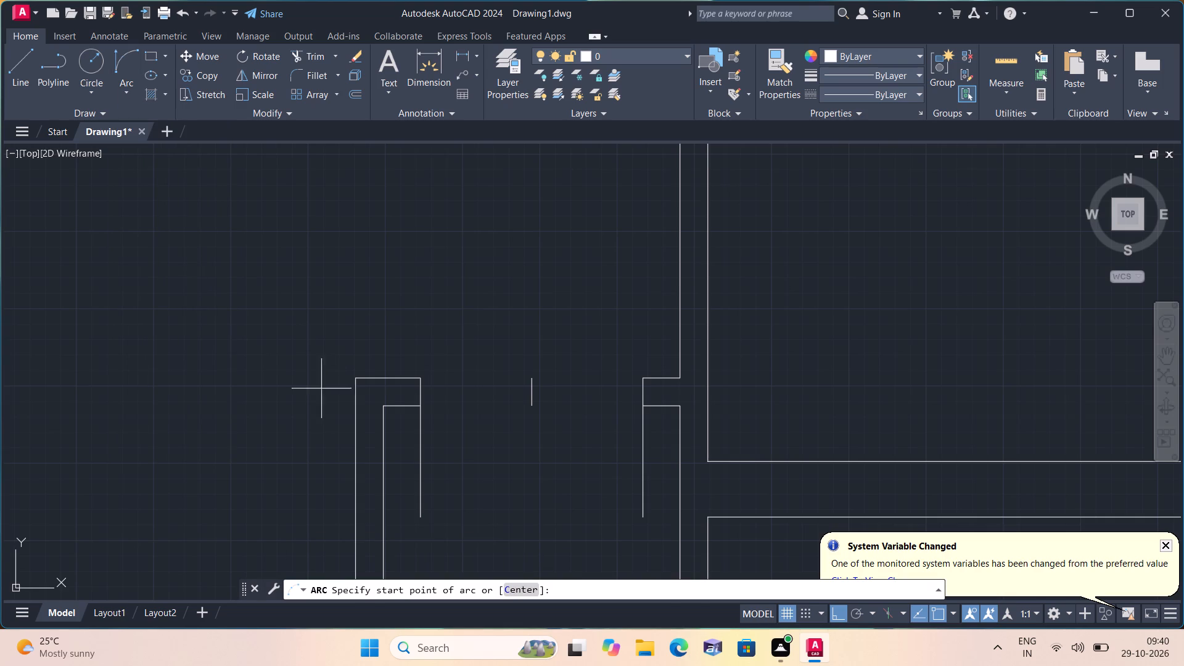
left_click(424, 519)
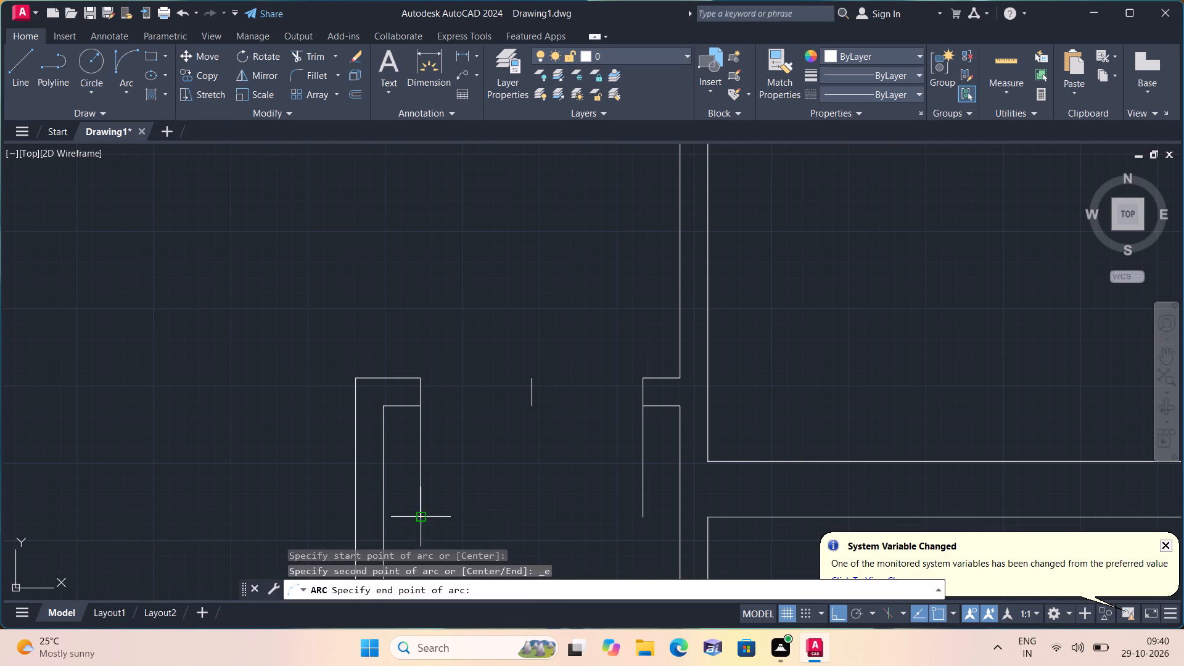
scroll(532, 383, "up", 2)
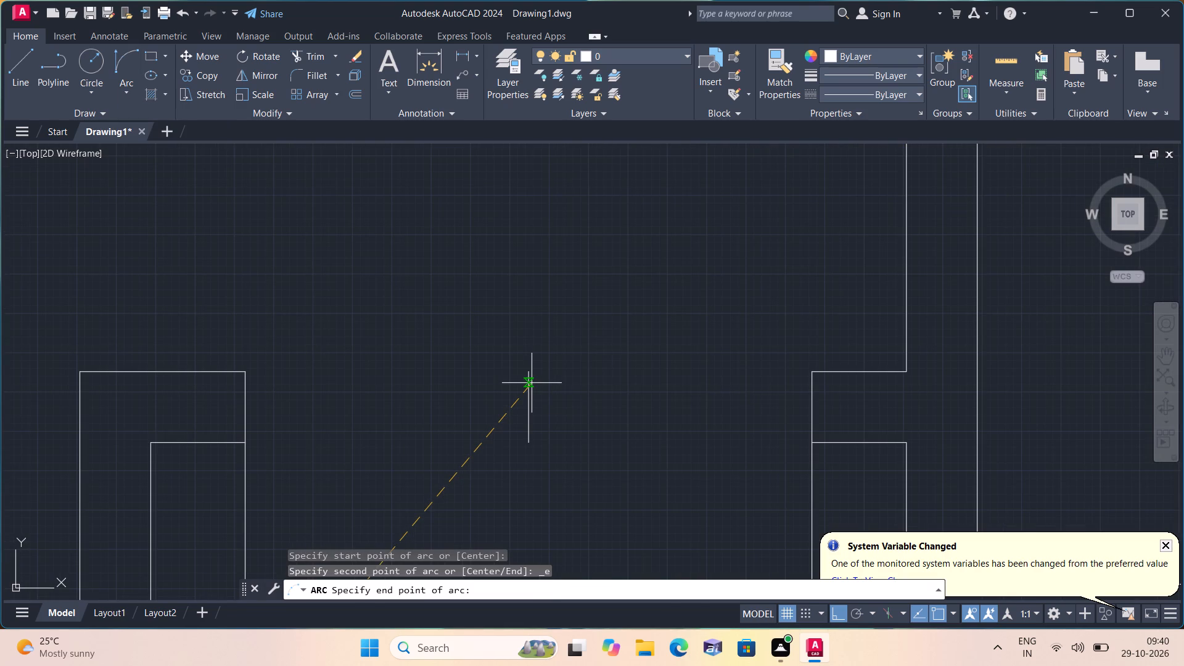
left_click(528, 377)
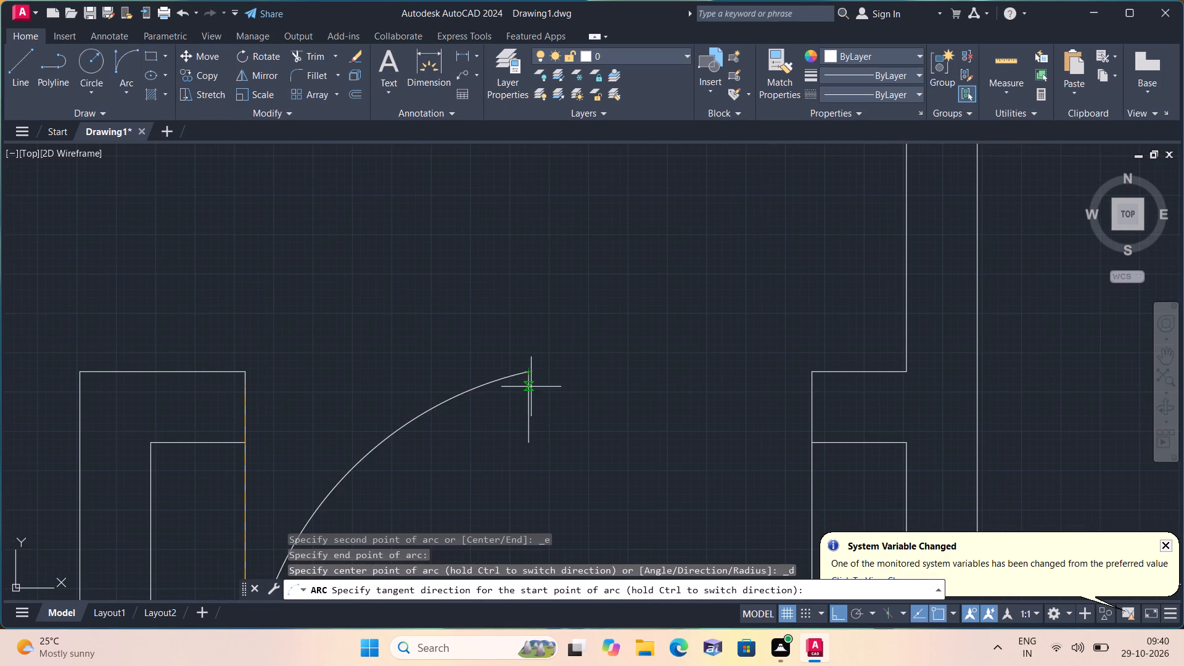
left_click(567, 422)
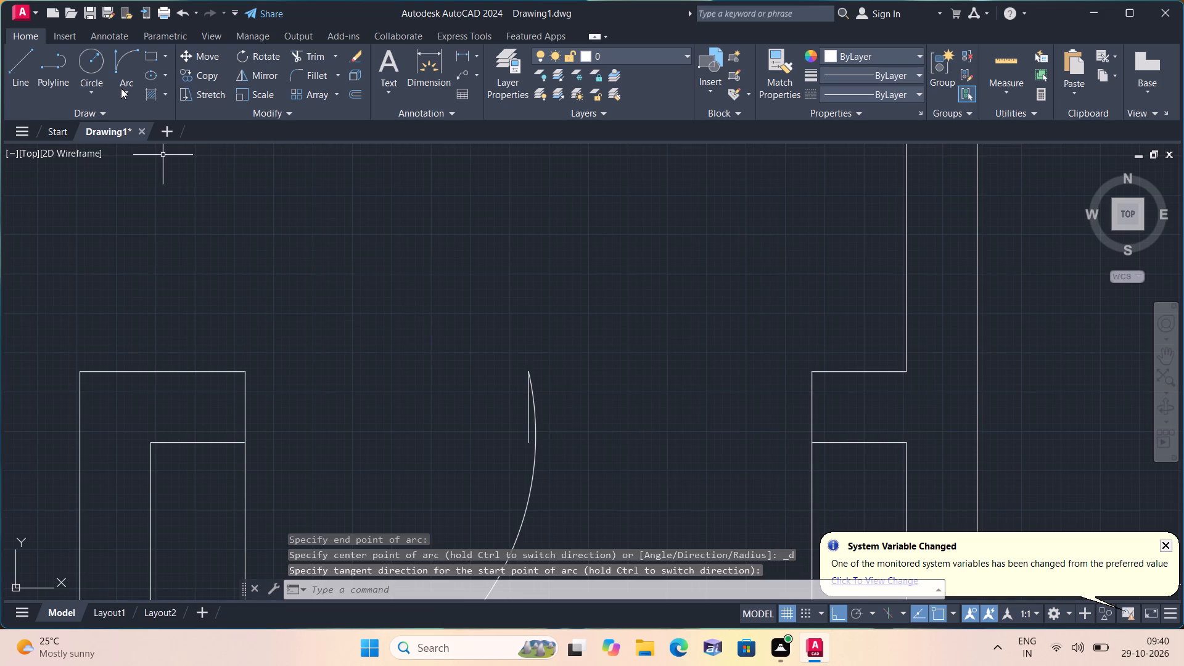
Draw the right door leaf's swing arc from the right leaf line's lower end to the top of the midpoint line.
left_click(121, 88)
left_click(179, 277)
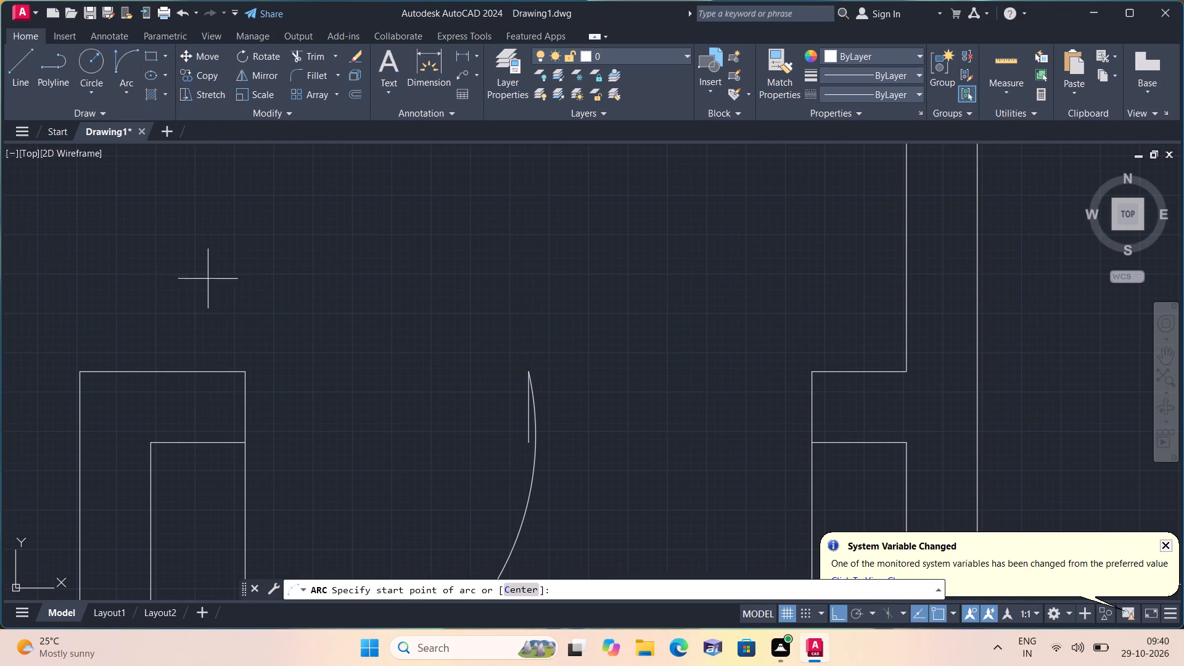
scroll(373, 384, "down", 1)
middle_click_drag(503, 427, 484, 314)
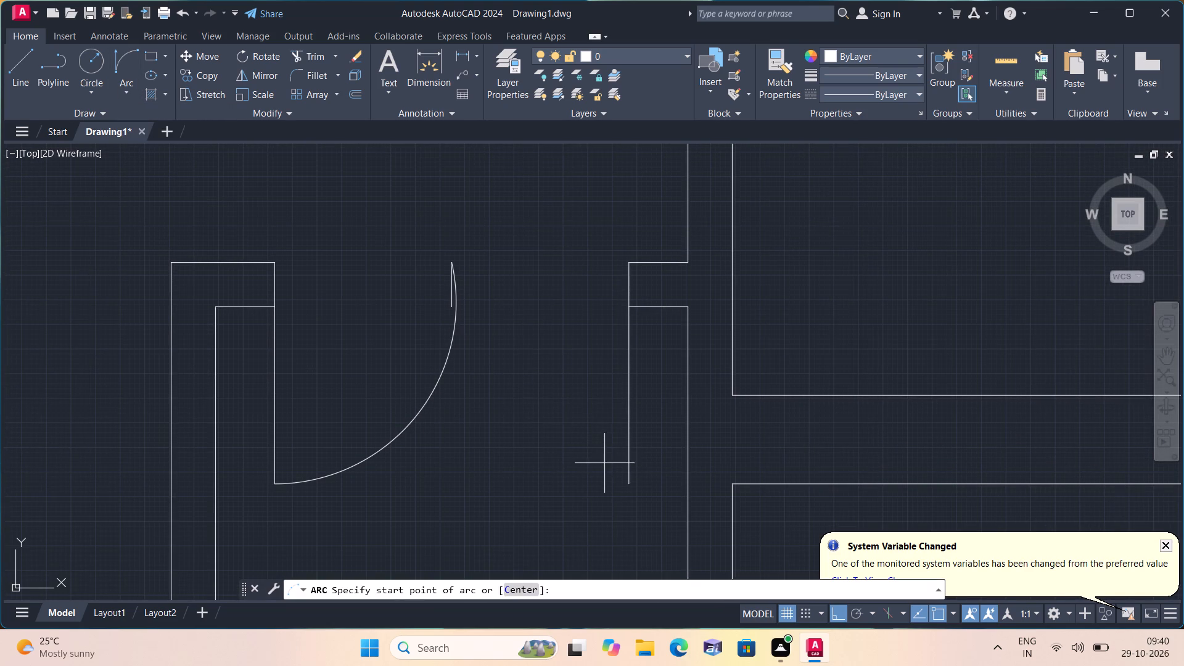
left_click(626, 486)
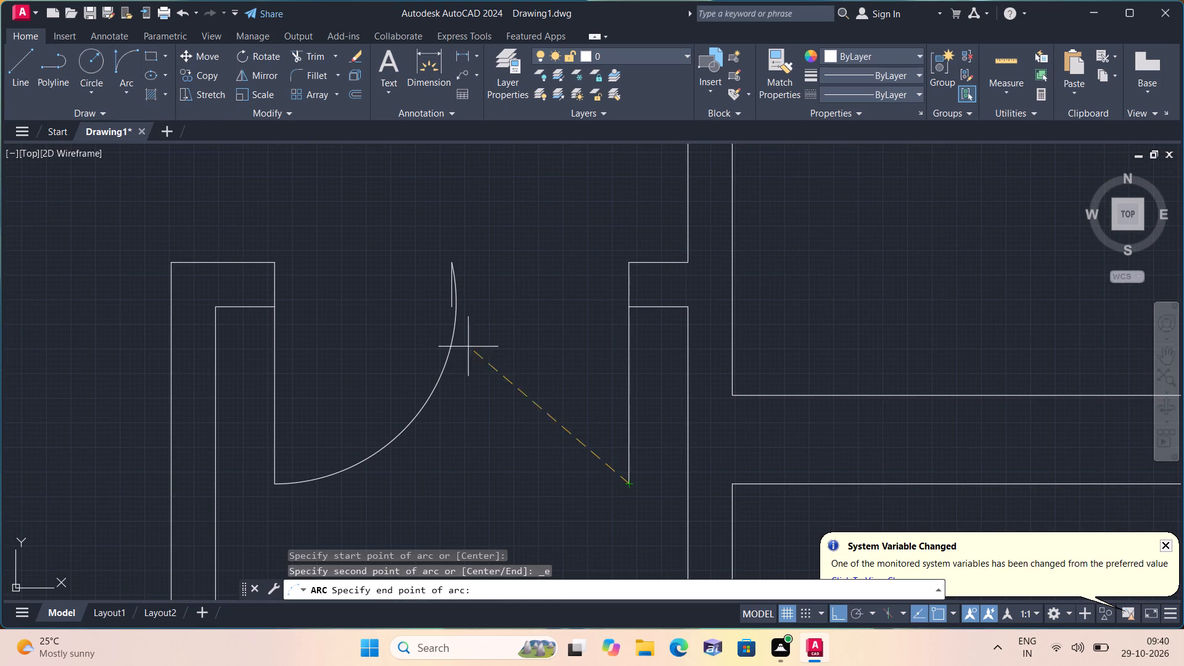
scroll(439, 267, "up", 2)
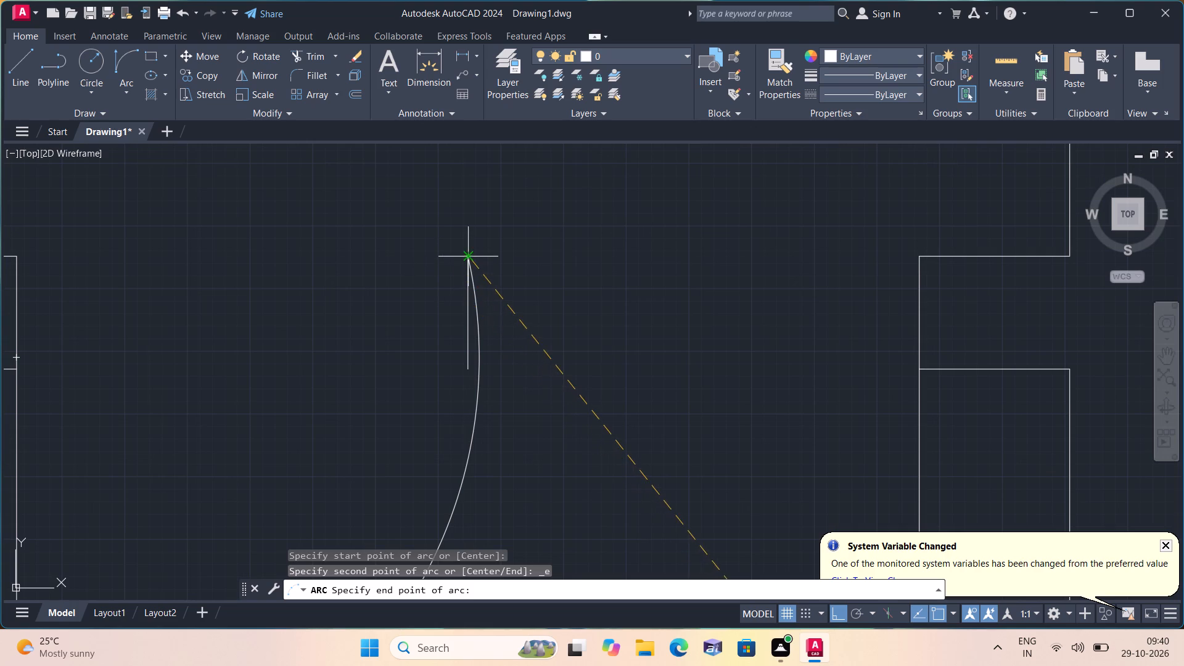
left_click(468, 259)
left_click(419, 350)
scroll(419, 349, "down", 3)
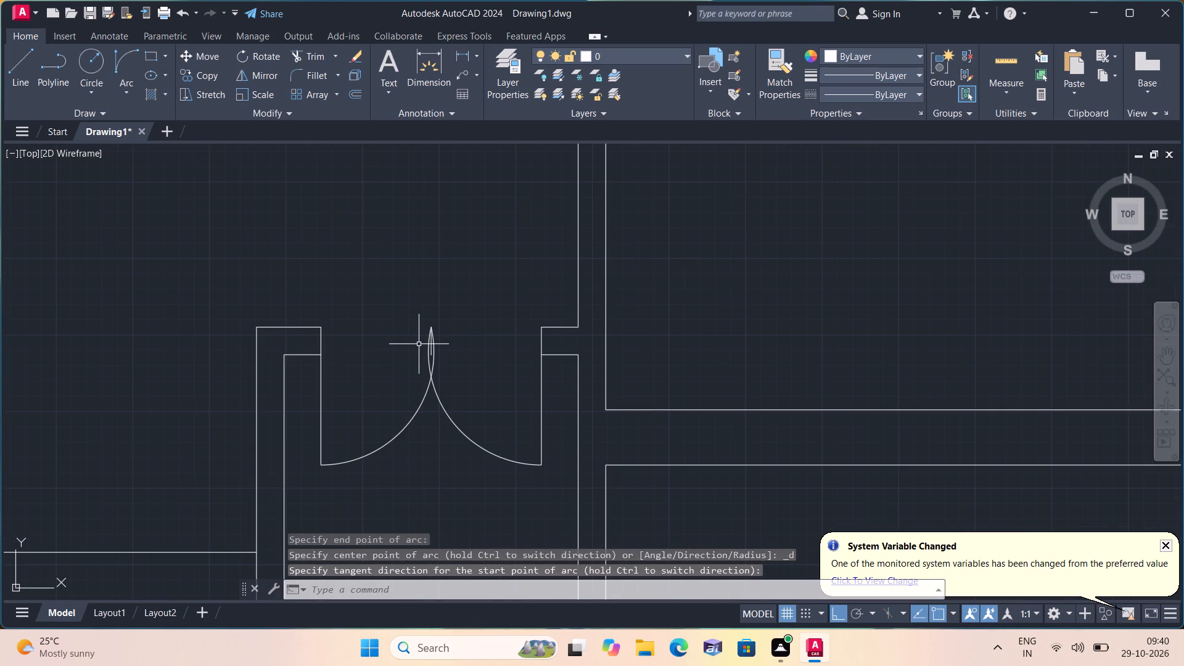
Trim the overlapping arc tips and the leftover midpoint line where the two door swings meet.
scroll(419, 344, "down", 1)
type("trim")
key("space")
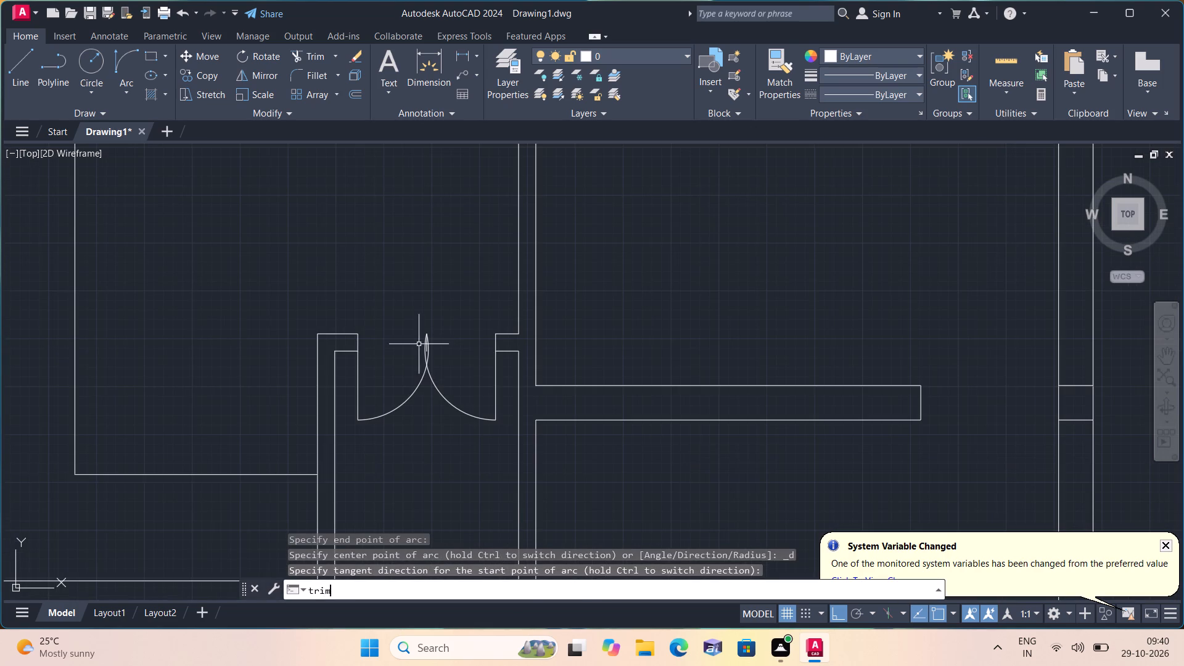
left_click(416, 346)
left_click(440, 347)
key("space")
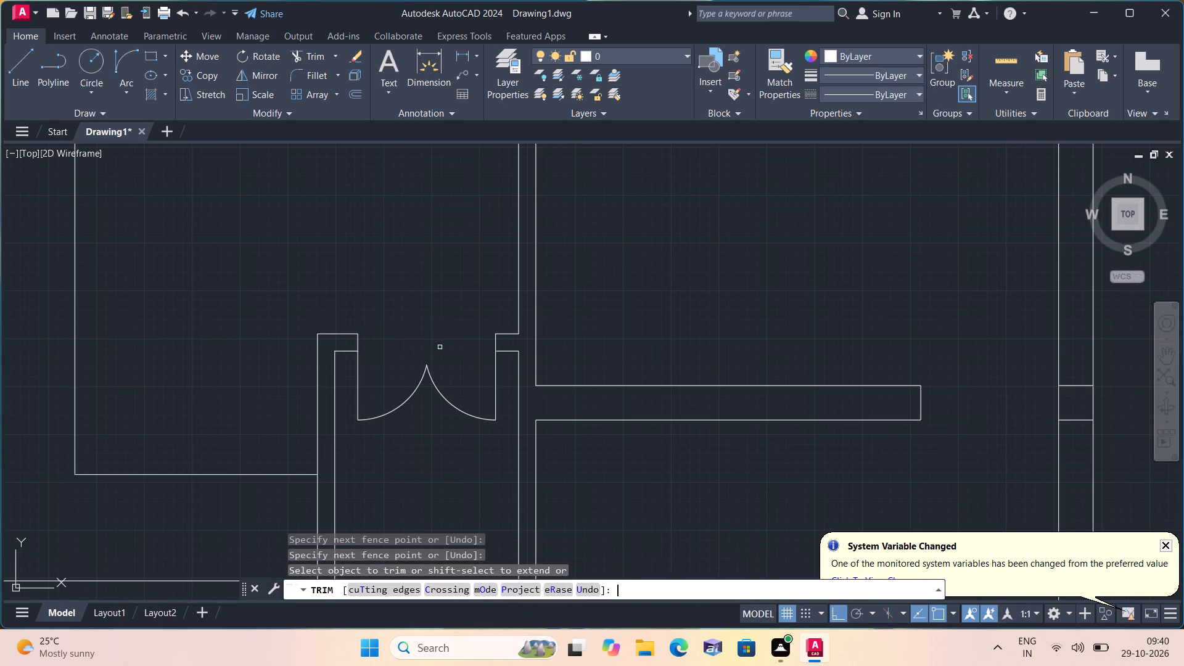
Draw a line across the upper-left room's left wall, 1' below the inner top corner, and delete the vertical 1' guide line.
scroll(449, 331, "down", 2)
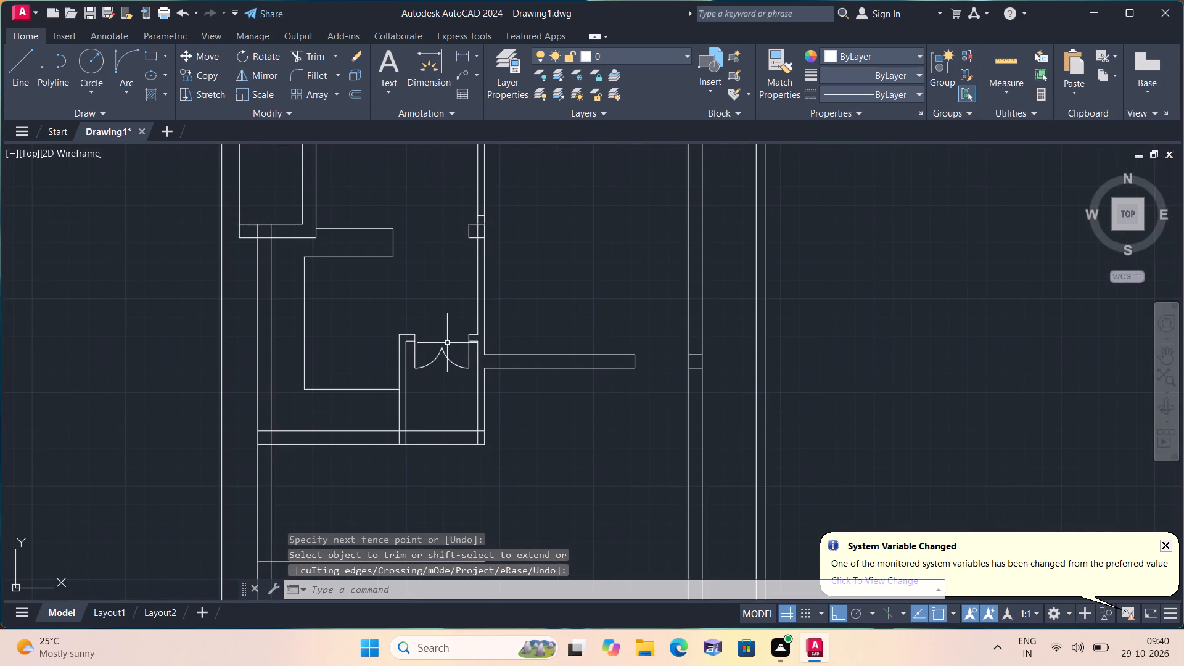
middle_click_drag(438, 346, 531, 377)
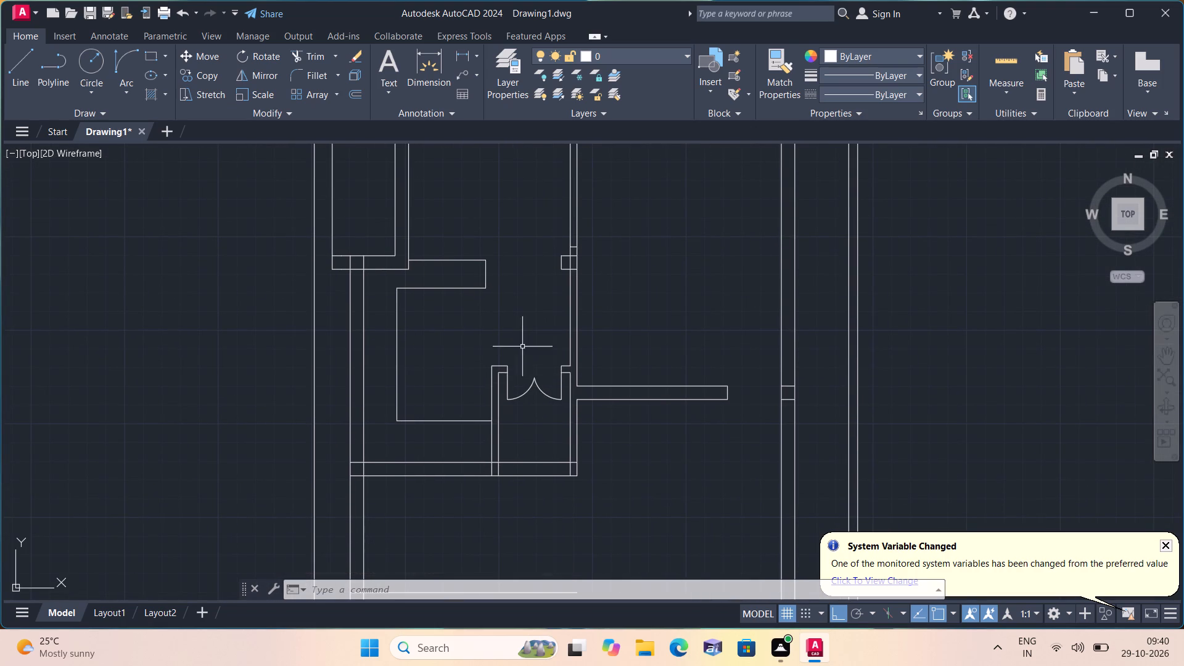
middle_click_drag(476, 286, 482, 499)
scroll(482, 499, "down", 1)
middle_click_drag(474, 308, 472, 469)
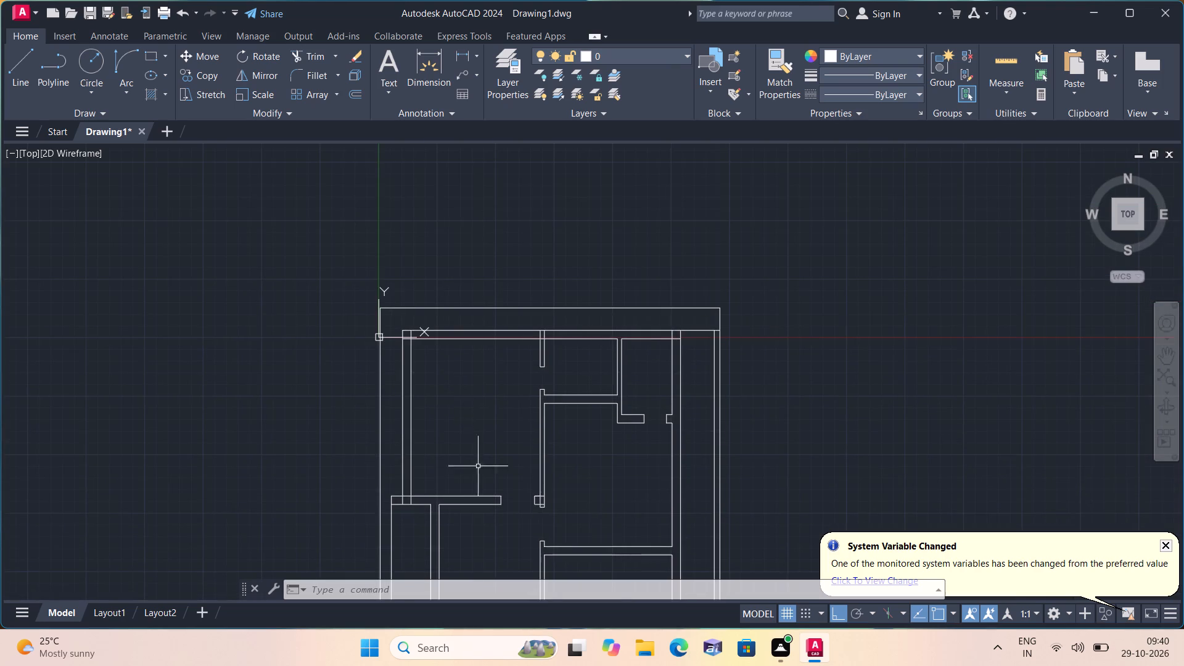
scroll(409, 345, "up", 3)
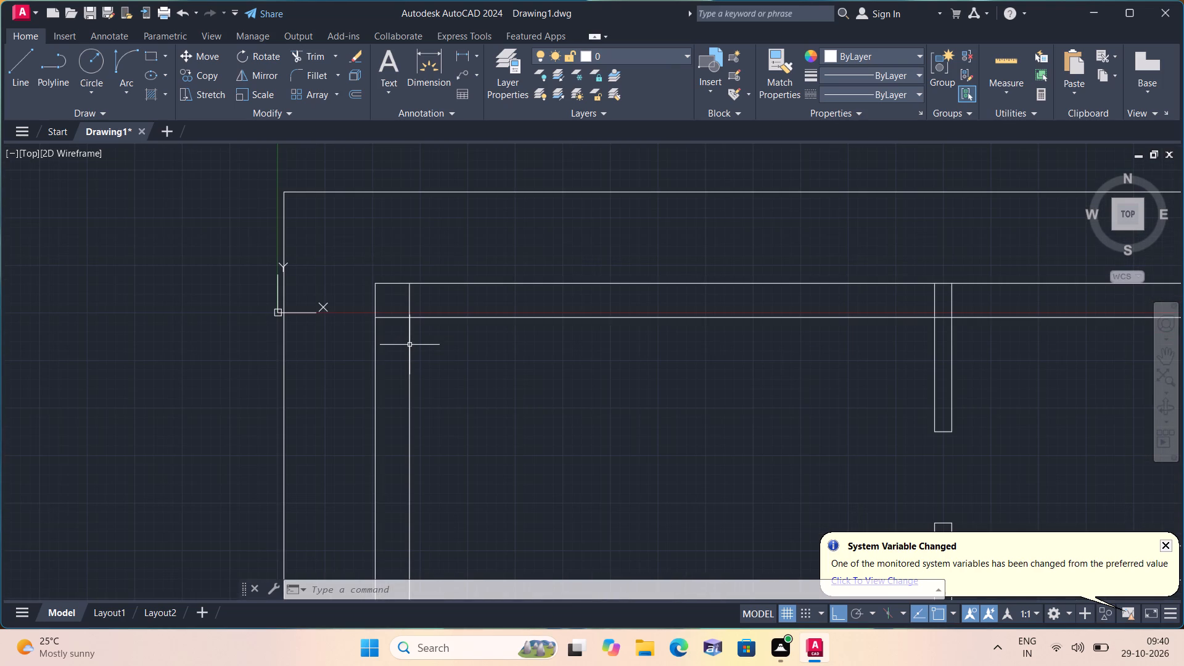
key("l")
key("space")
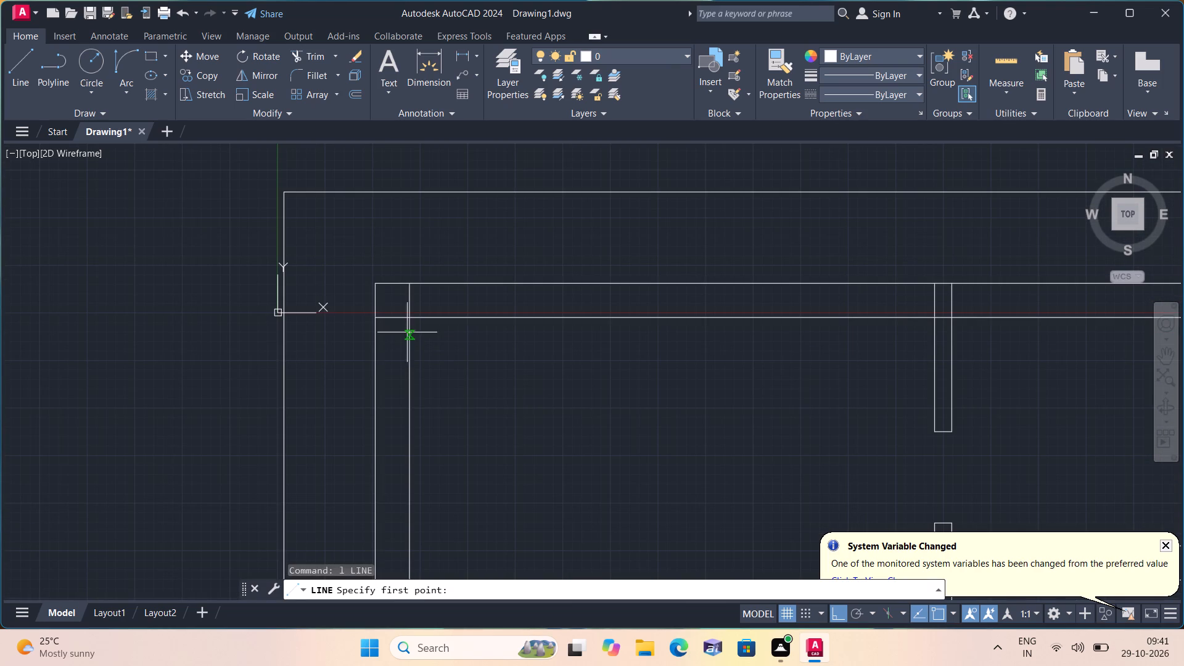
scroll(412, 319, "up", 1)
left_click(410, 321)
type("1'")
key("space")
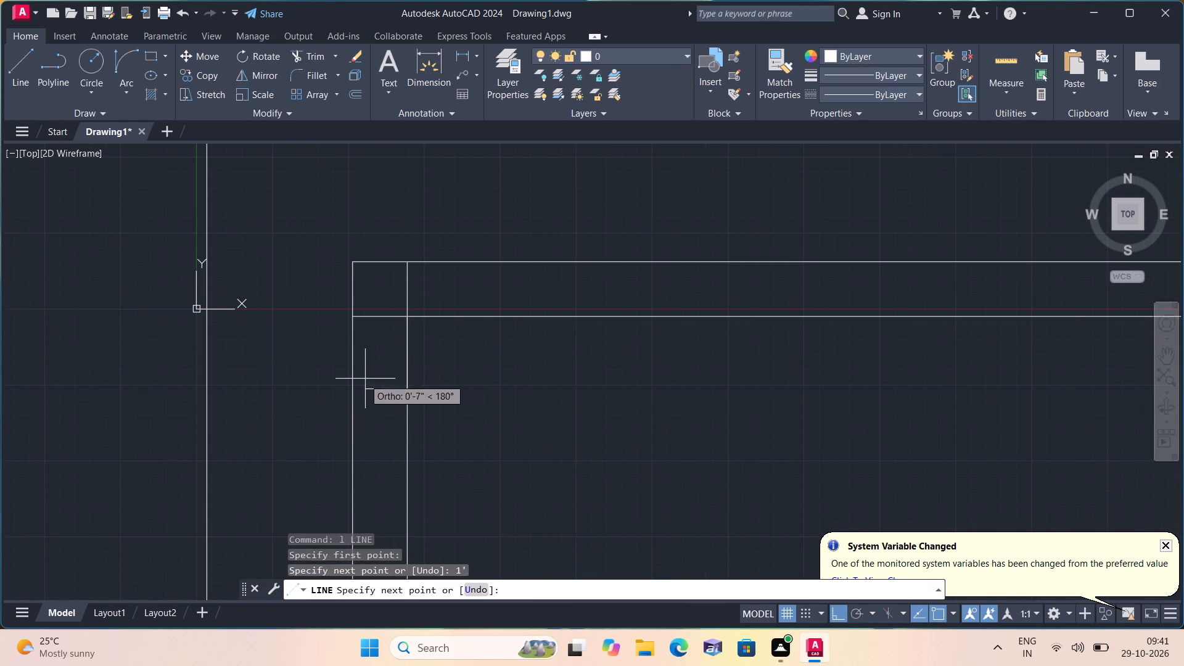
left_click(356, 386)
key("space")
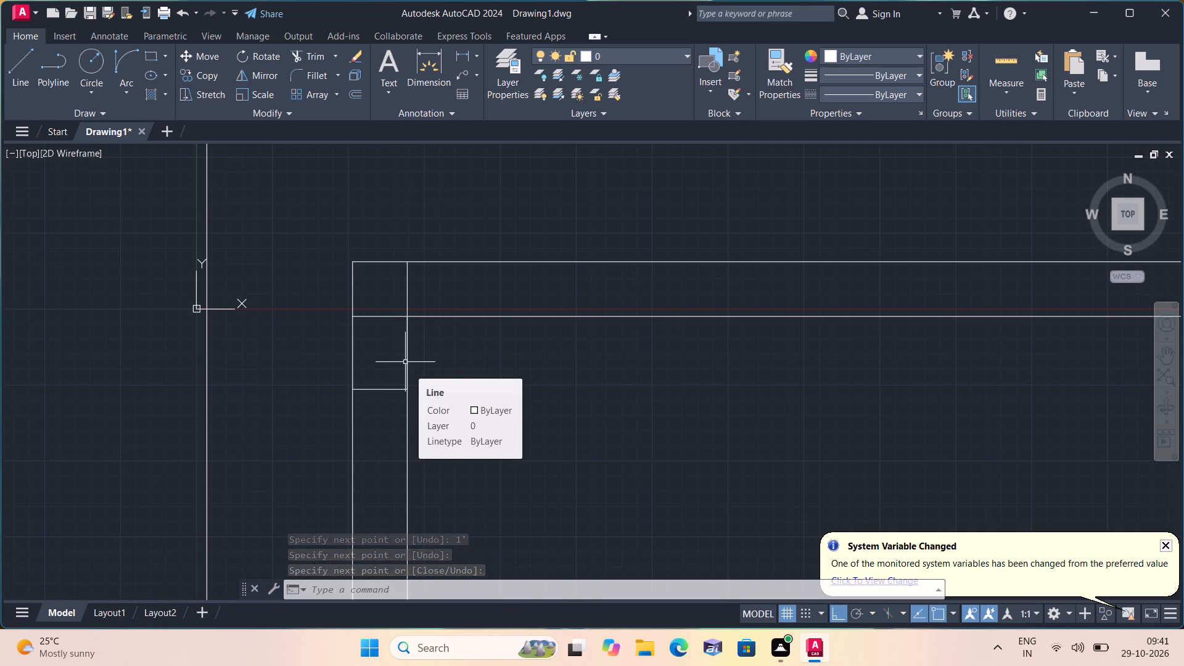
left_click(405, 362)
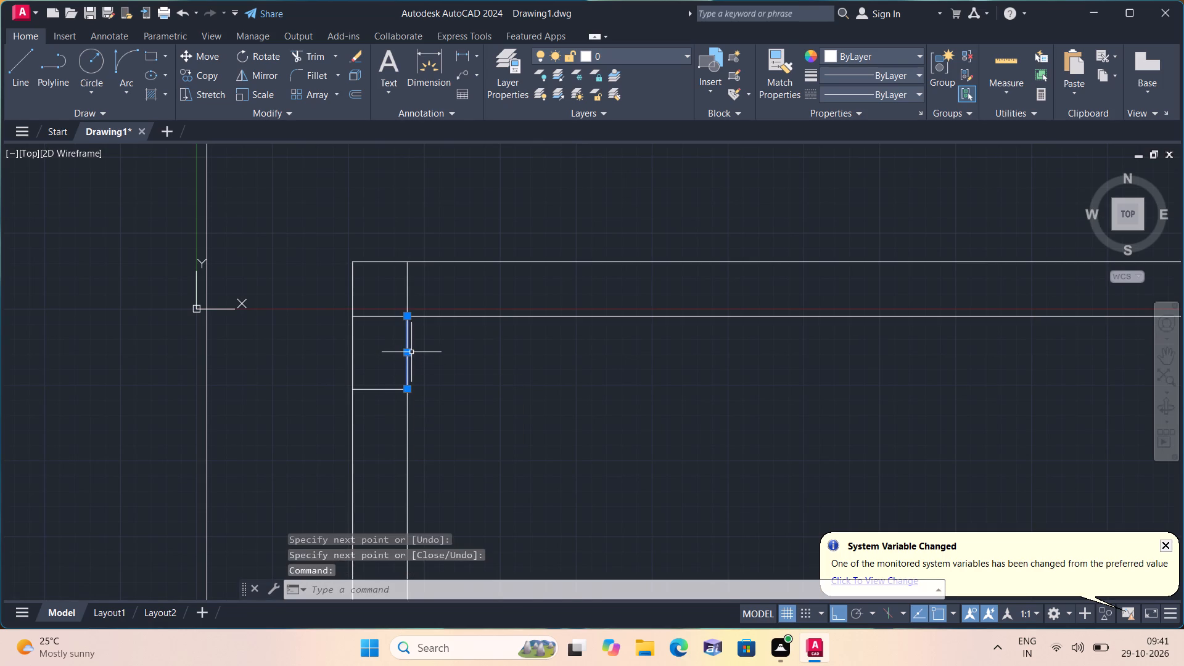
key("Delete")
Trim the top wall's inner line where it crosses the left wall at the plan's upper-left corner.
type("trim")
key("space")
left_click_drag(384, 321, 381, 303)
left_click_drag(381, 330, 382, 353)
left_click(383, 303)
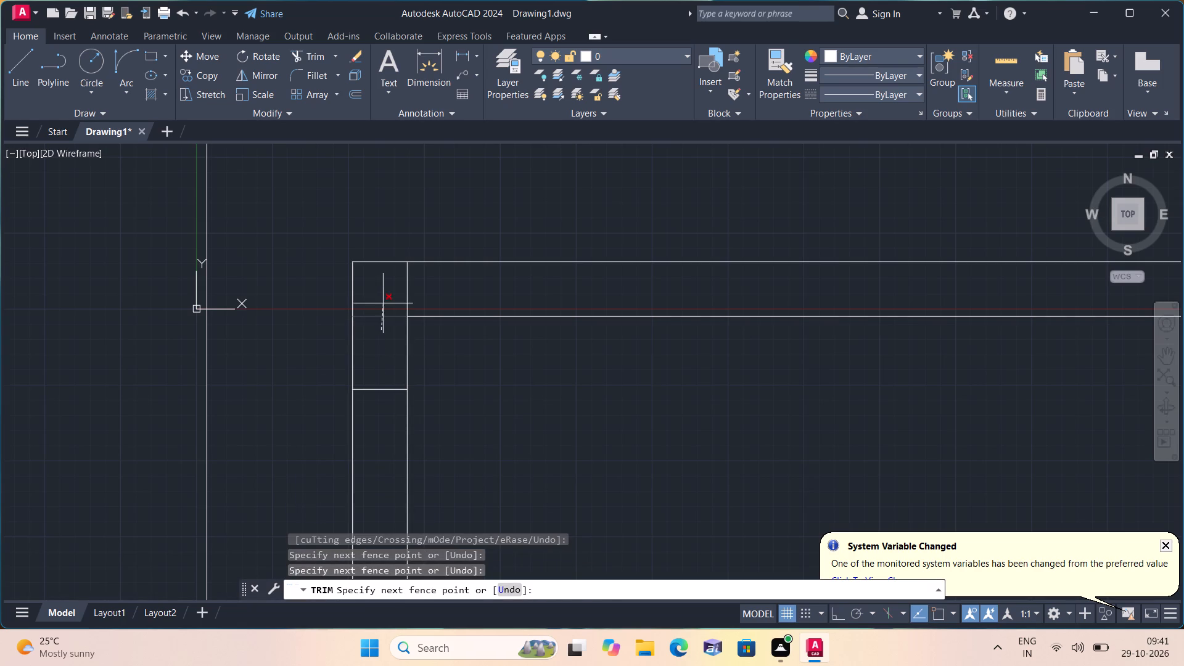
key("space")
Draw a line across the upper-left room's left wall, 1' above the inner bottom corner, and delete the vertical 1' guide line.
scroll(387, 306, "down", 1)
middle_click_drag(528, 353, 442, 334)
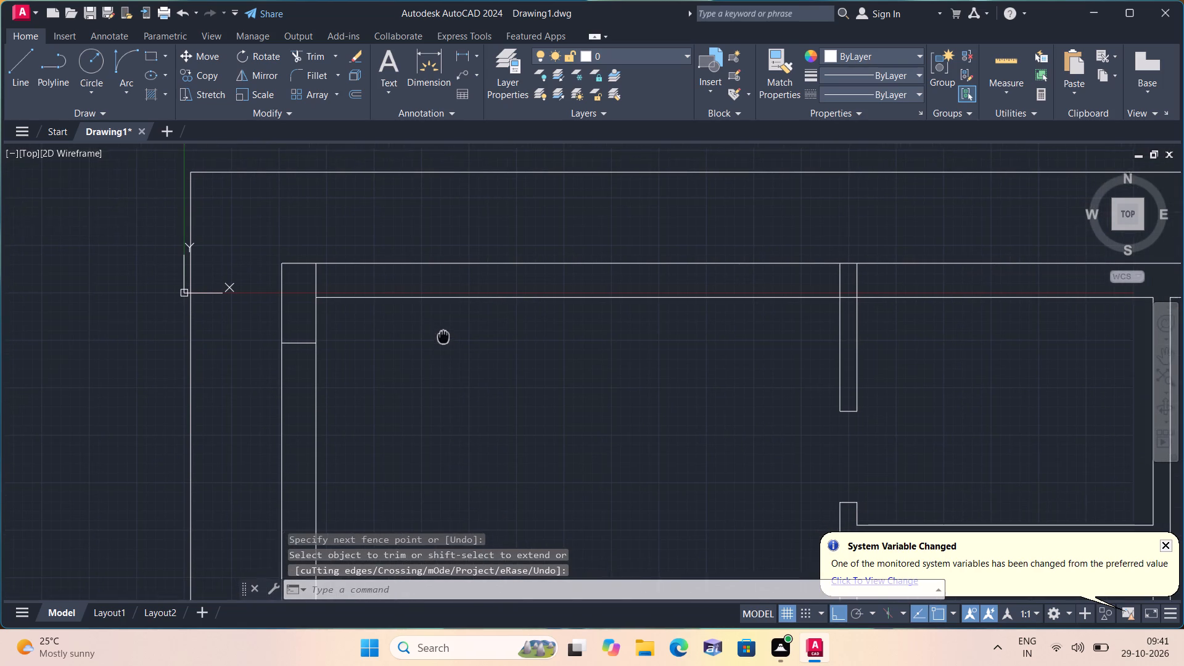
middle_click_drag(525, 360, 417, 306)
scroll(524, 360, "down", 1)
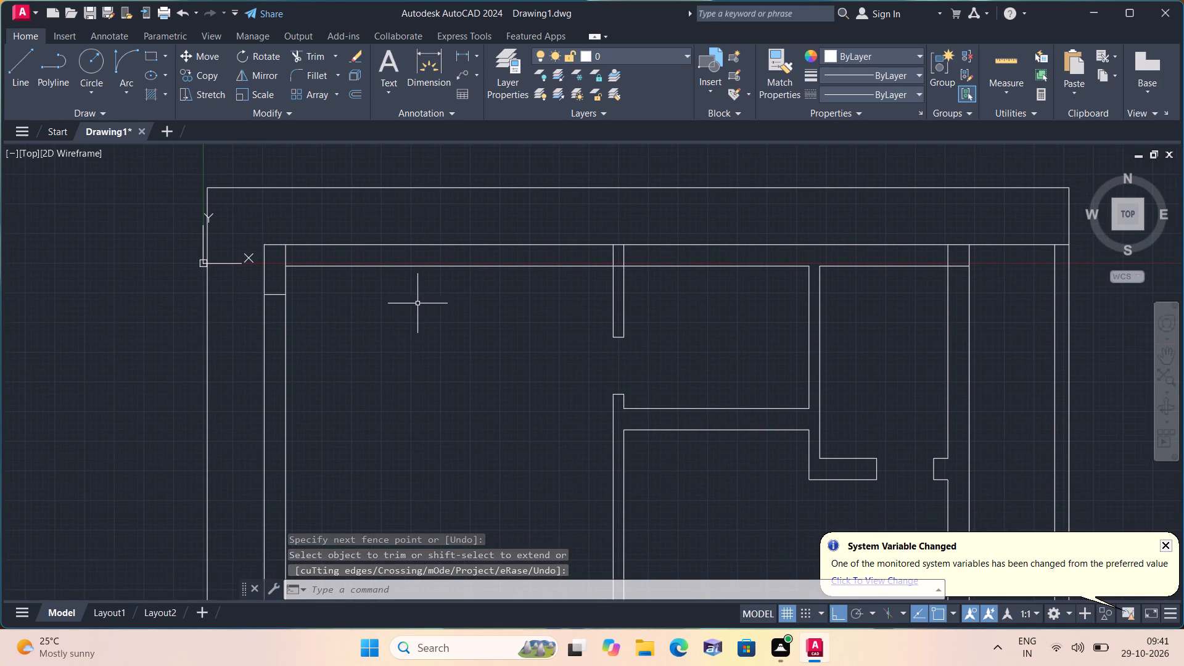
middle_click_drag(401, 369, 533, 213)
scroll(533, 213, "down", 1)
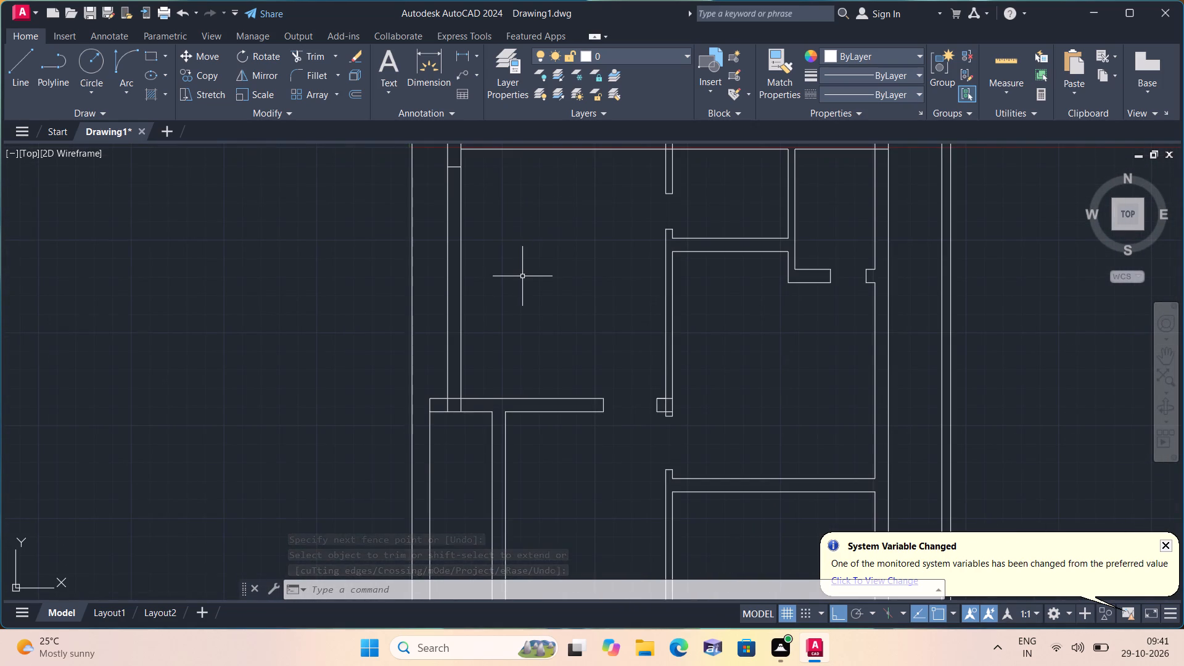
type("l")
key("space")
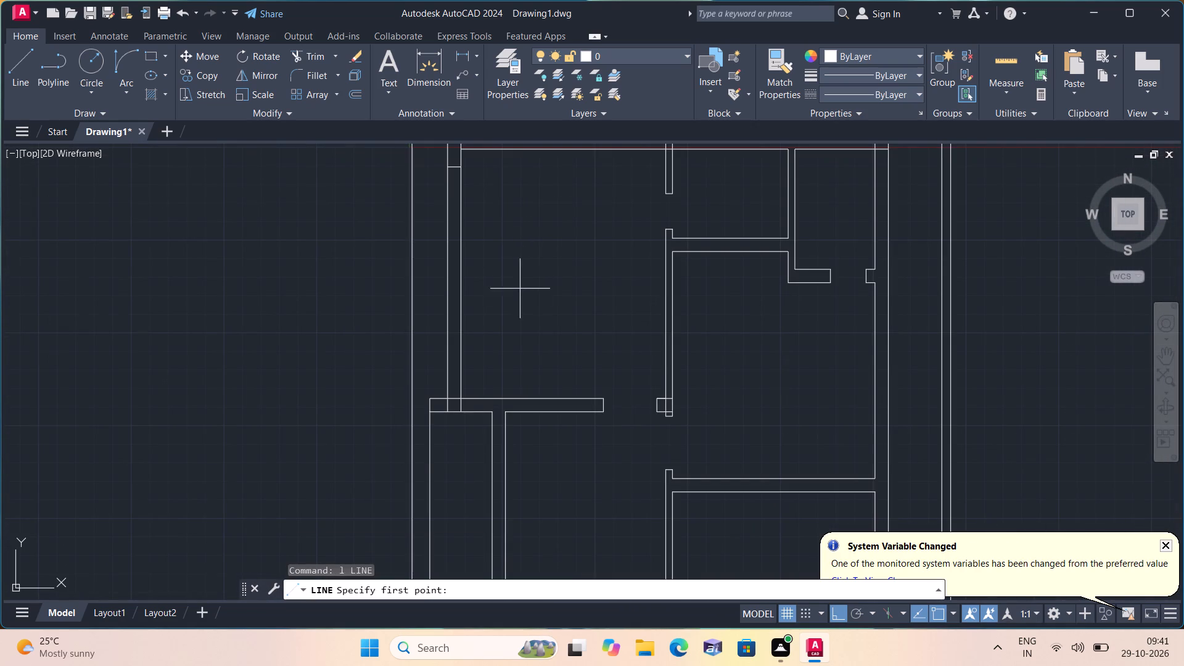
scroll(511, 345, "up", 1)
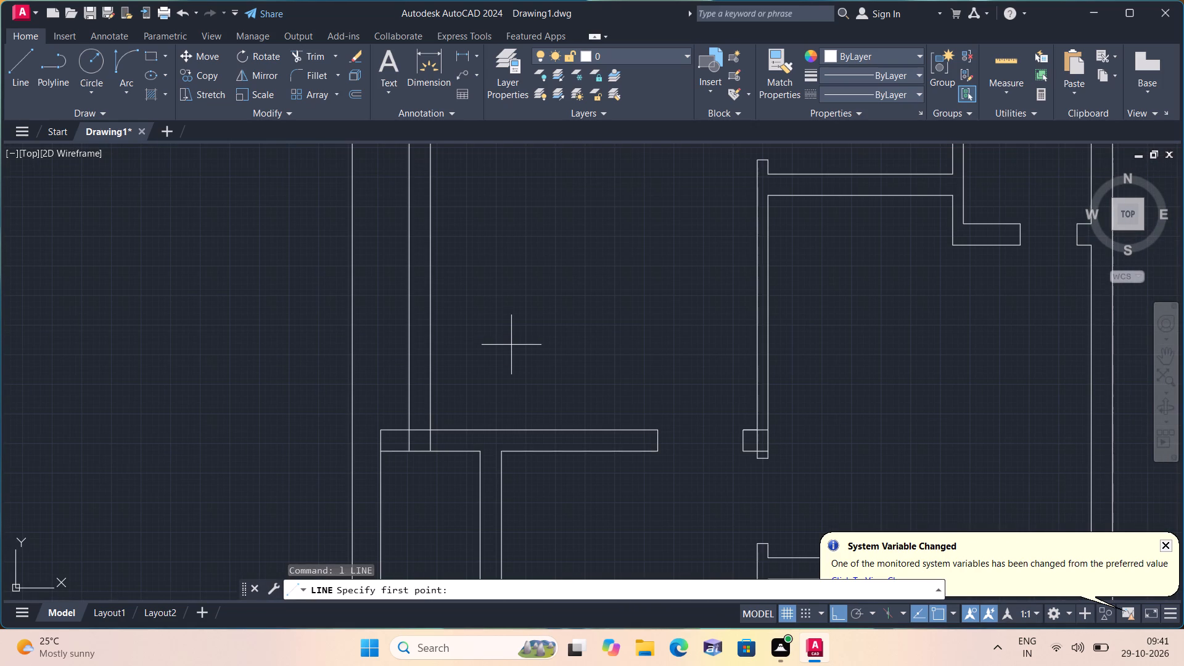
scroll(511, 345, "up", 1)
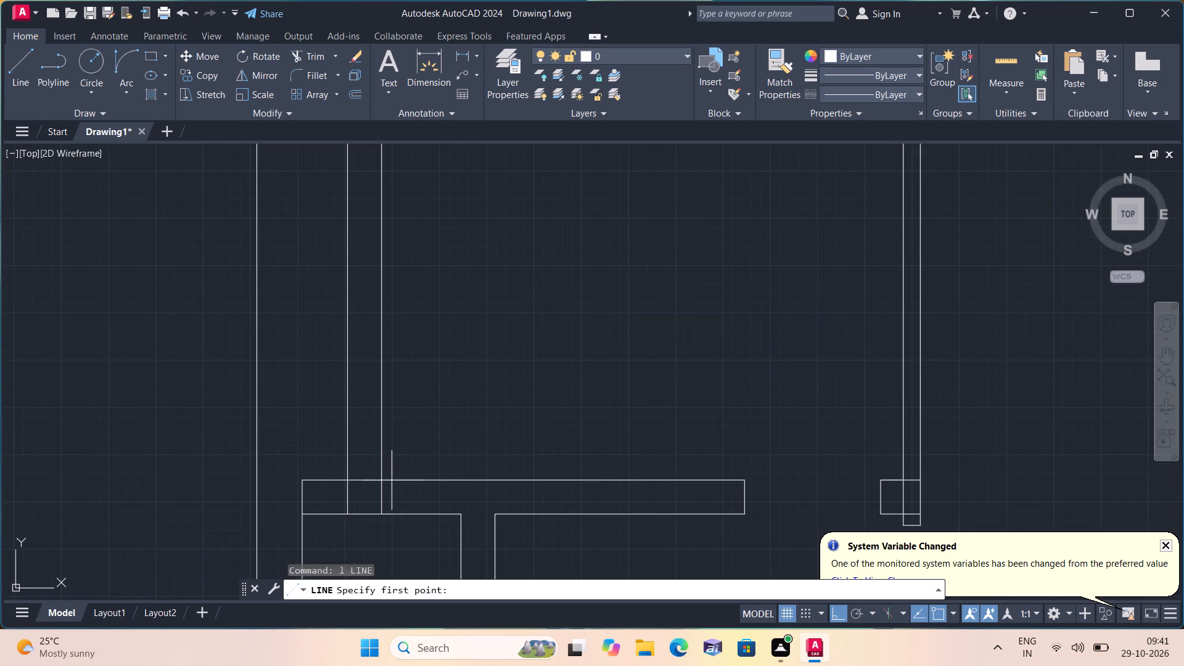
left_click(384, 478)
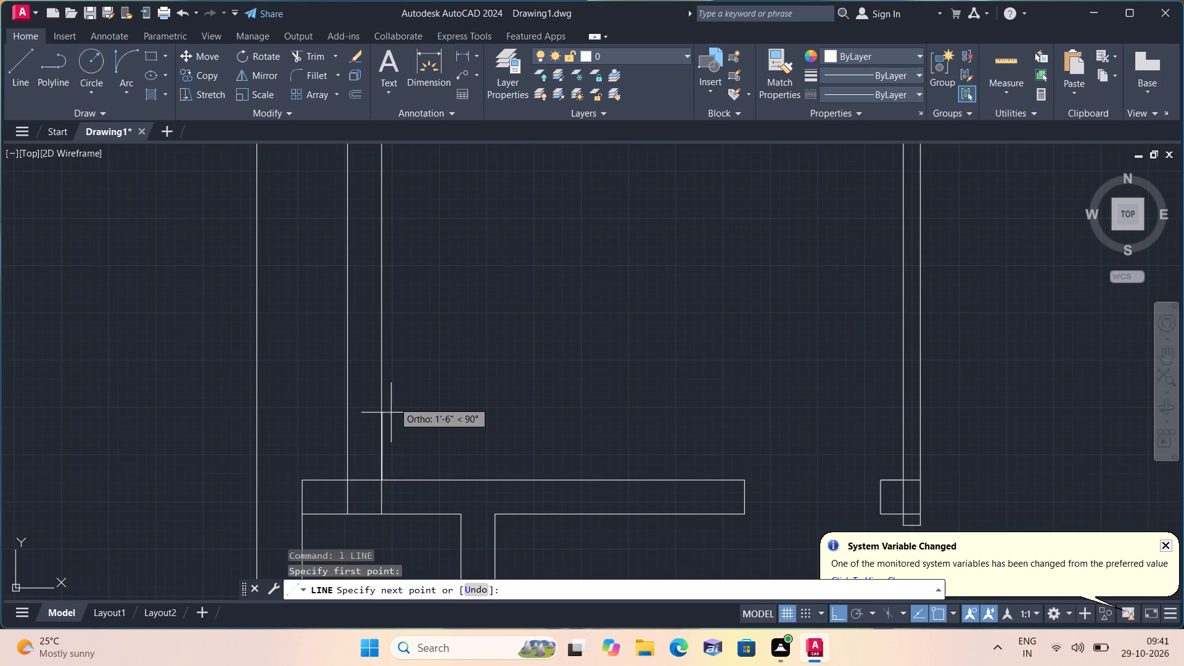
type("1'")
key("space")
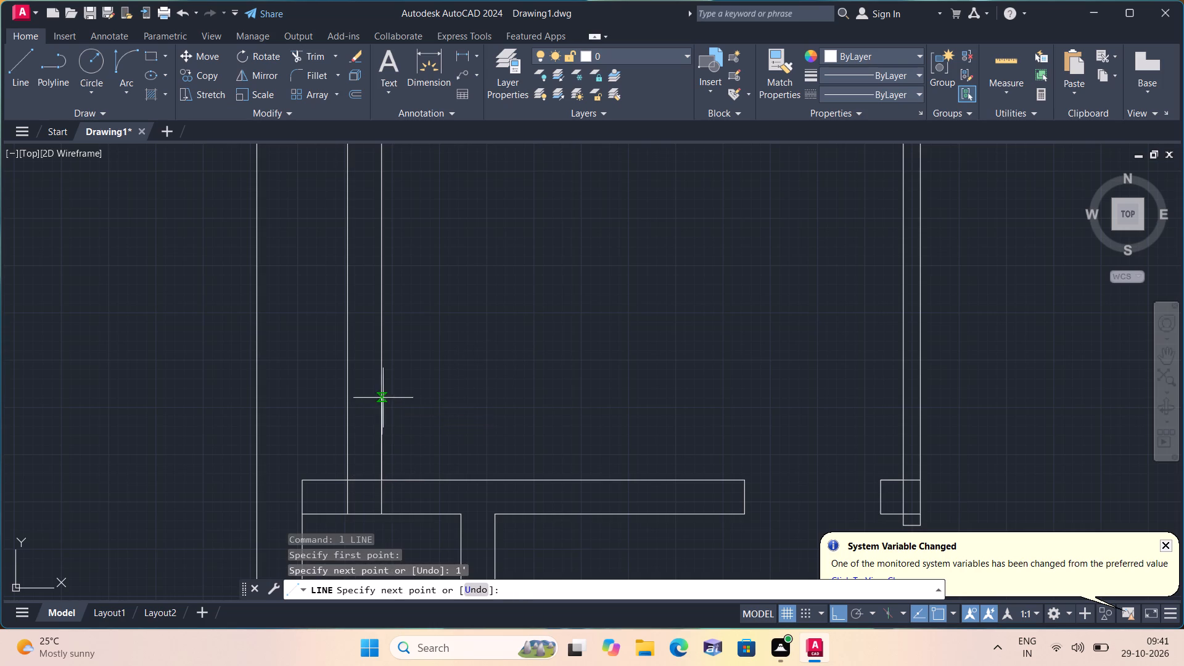
left_click(349, 436)
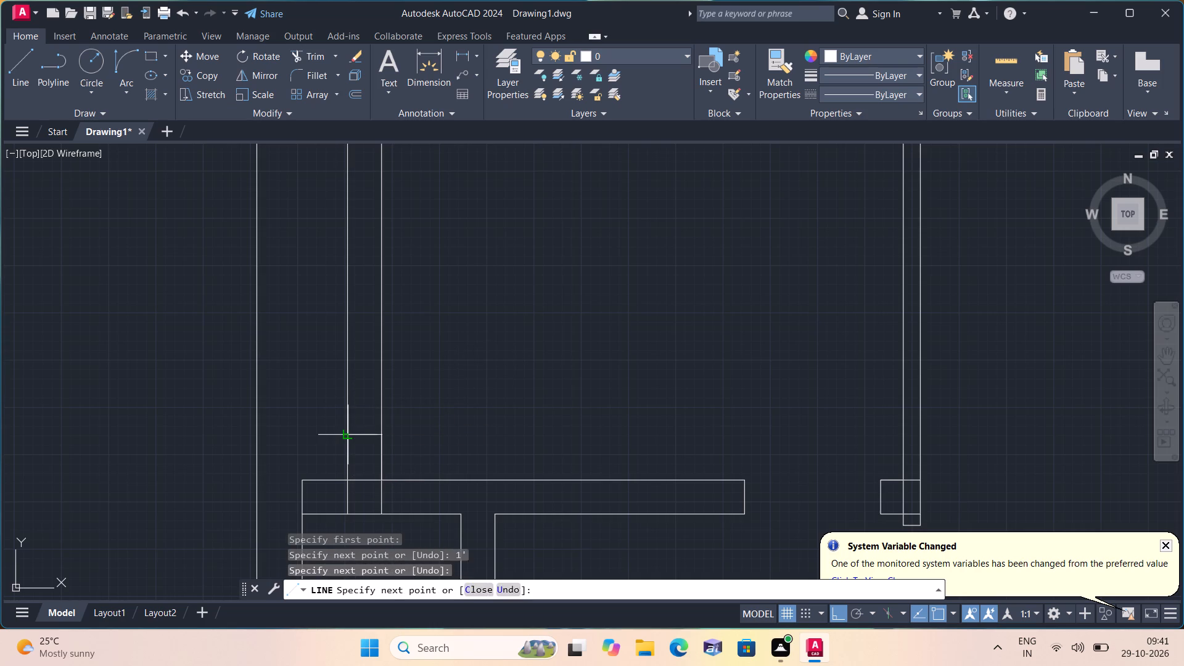
key("space")
left_click(381, 451)
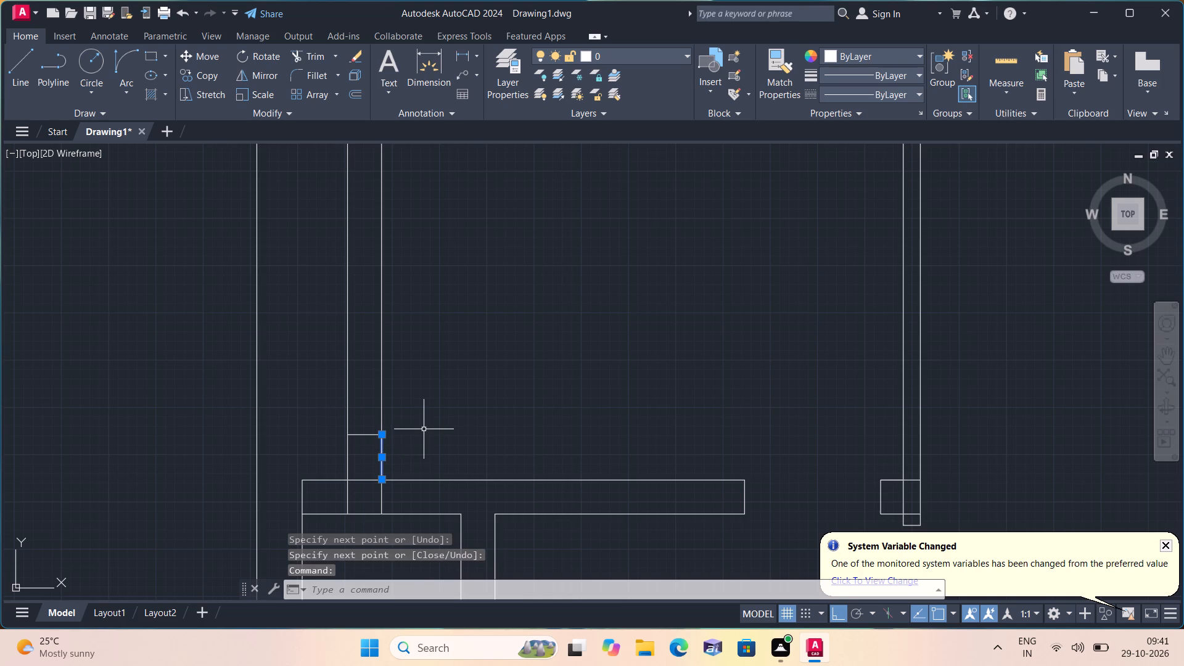
key("Delete")
Trim the upper-left room's bottom wall line where it crosses the left wall.
type("tri")
type("m")
key("space")
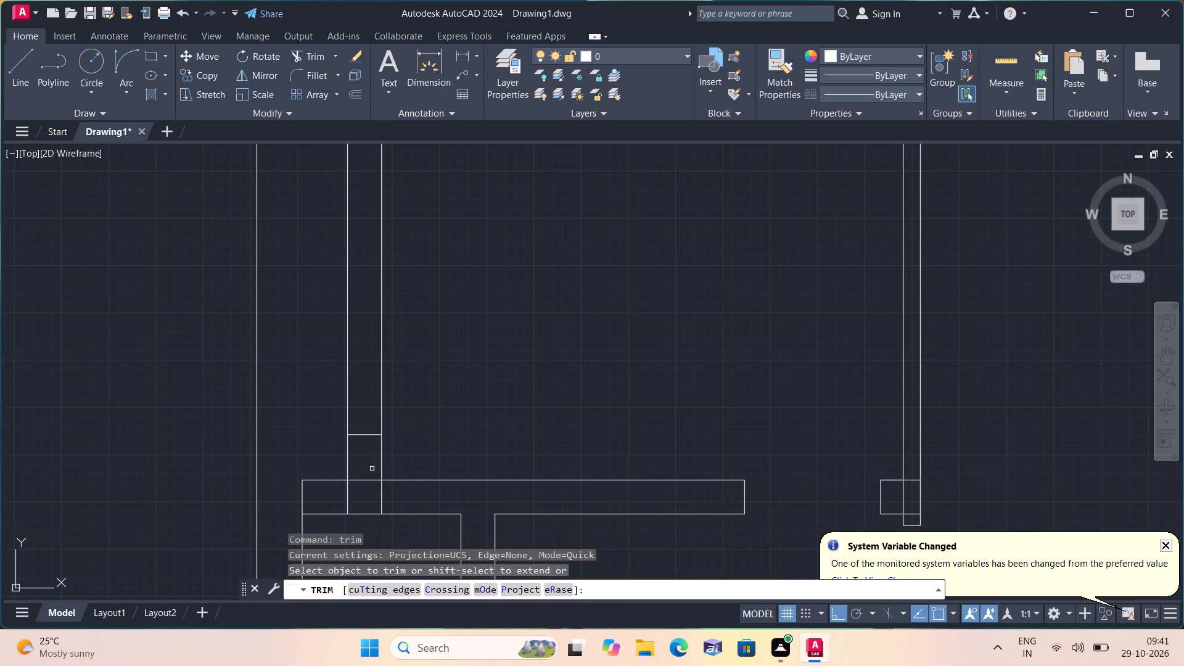
left_click(368, 480)
key("space")
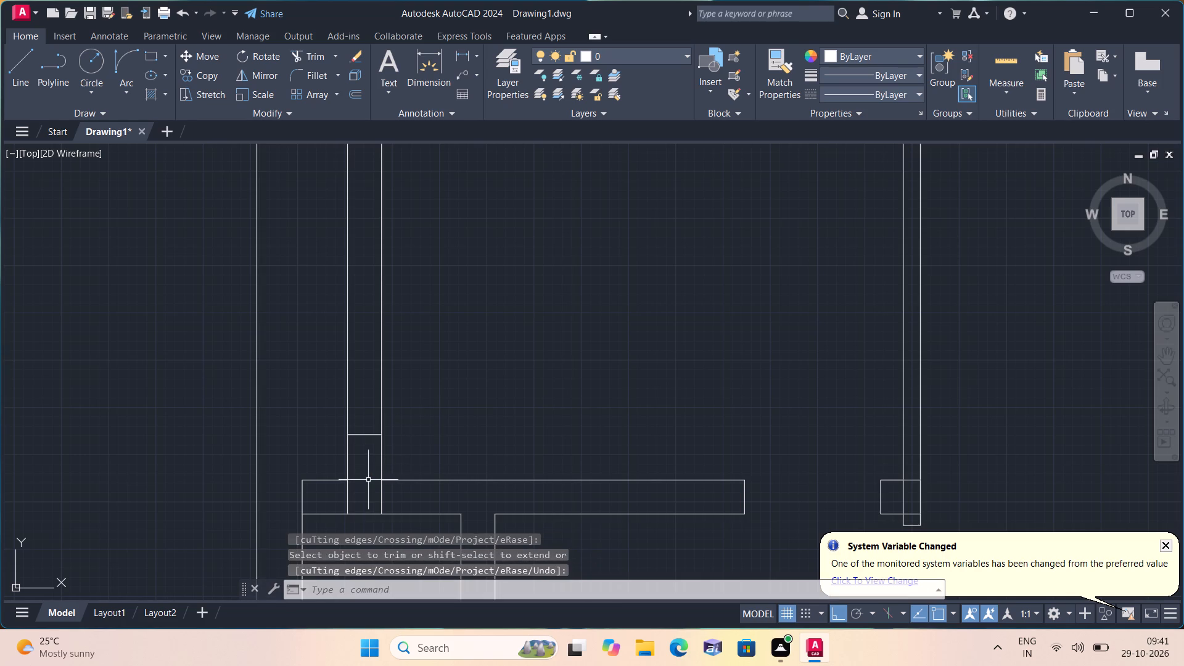
Draw a line across the door opening in the upper-left room's bottom wall, joining the lower corners of its two jambs.
scroll(373, 438, "down", 1)
middle_click_drag(543, 362, 462, 361)
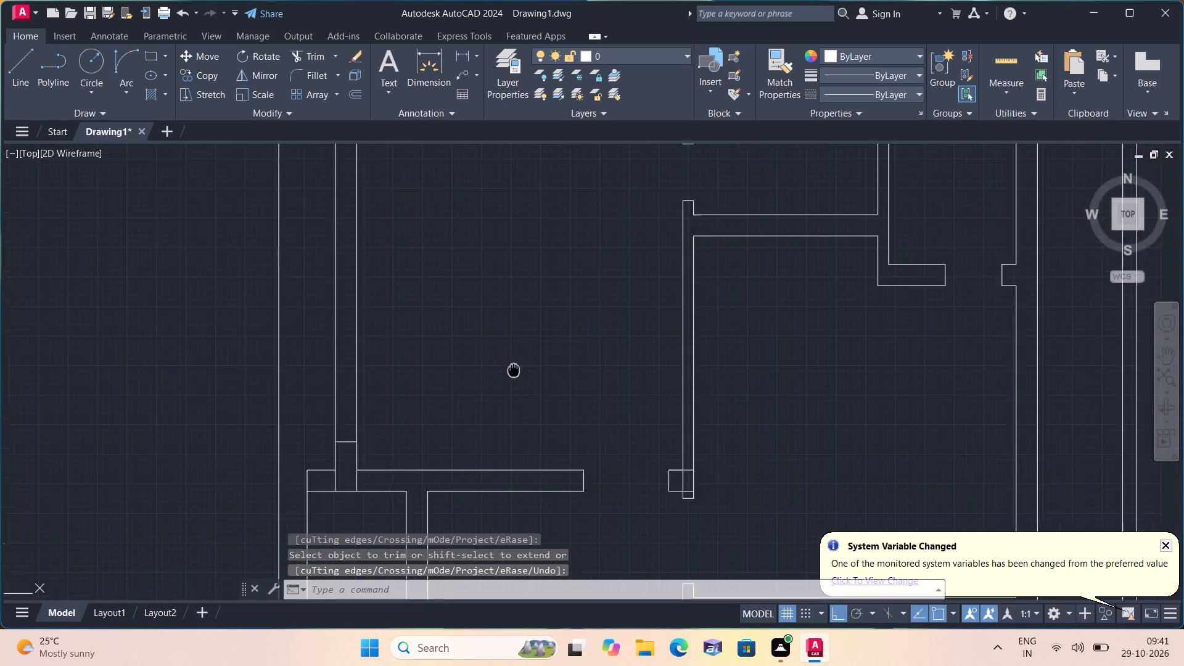
key("l")
key("space")
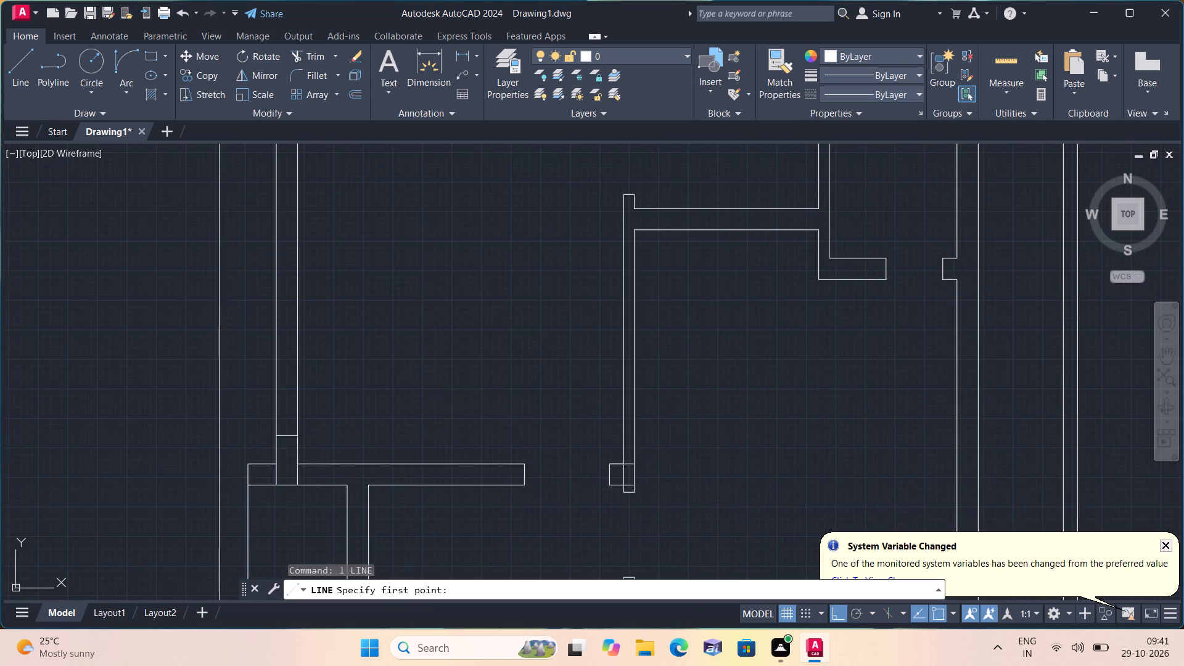
scroll(537, 495, "up", 1)
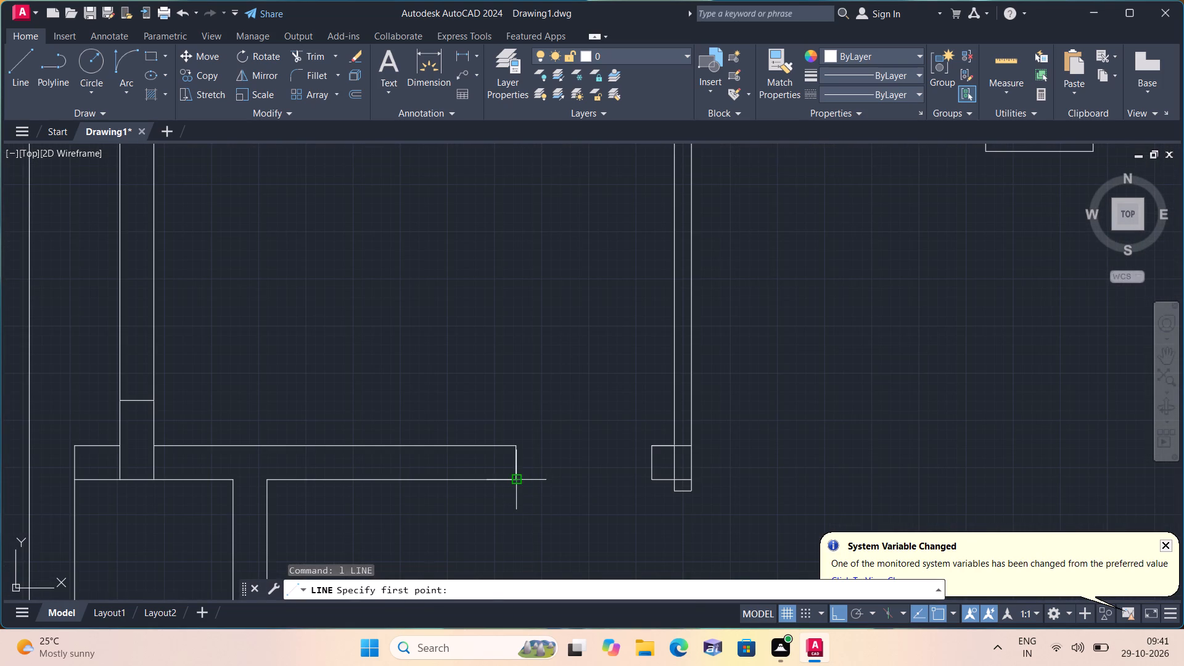
left_click(514, 481)
left_click(655, 478)
key("space")
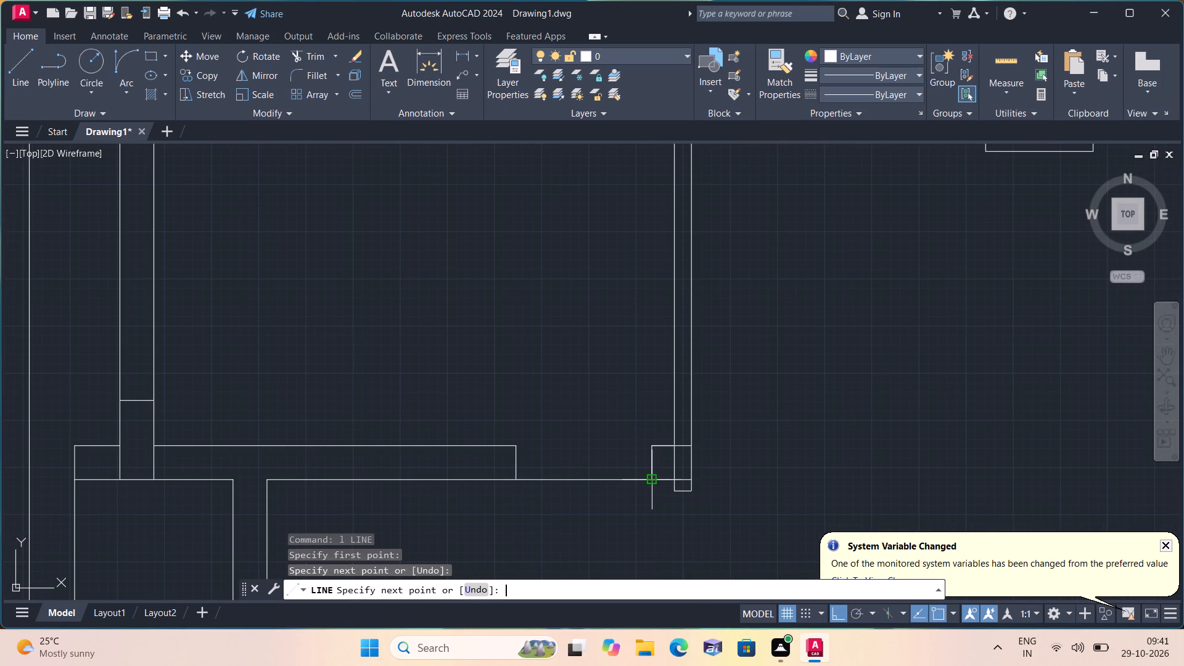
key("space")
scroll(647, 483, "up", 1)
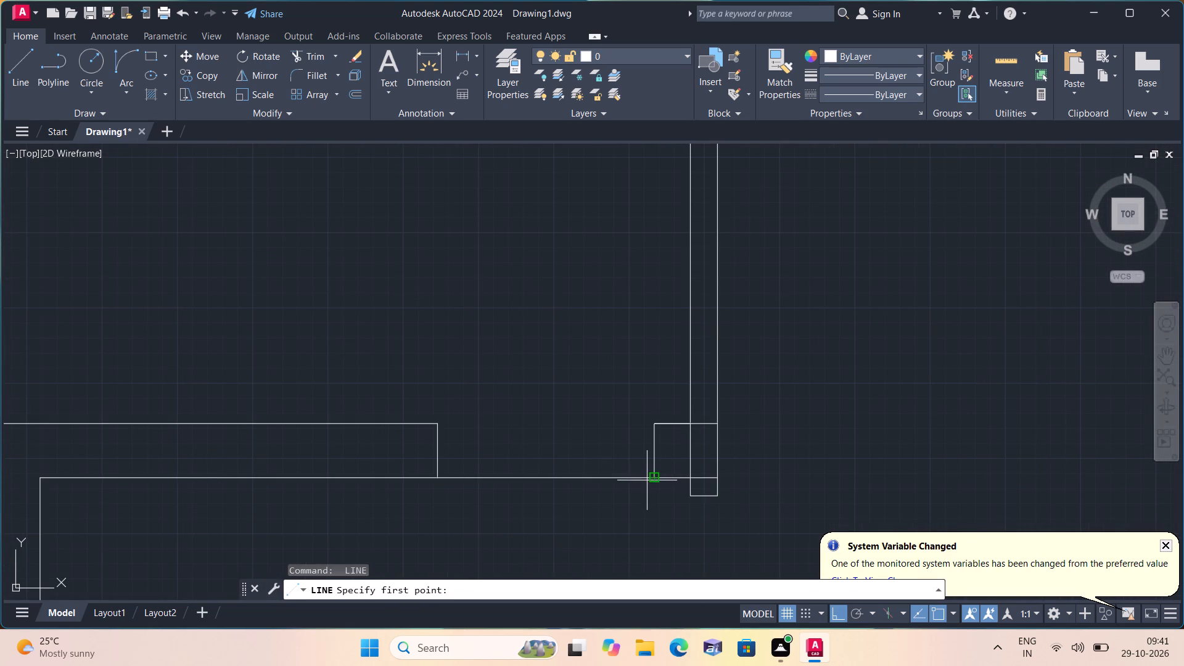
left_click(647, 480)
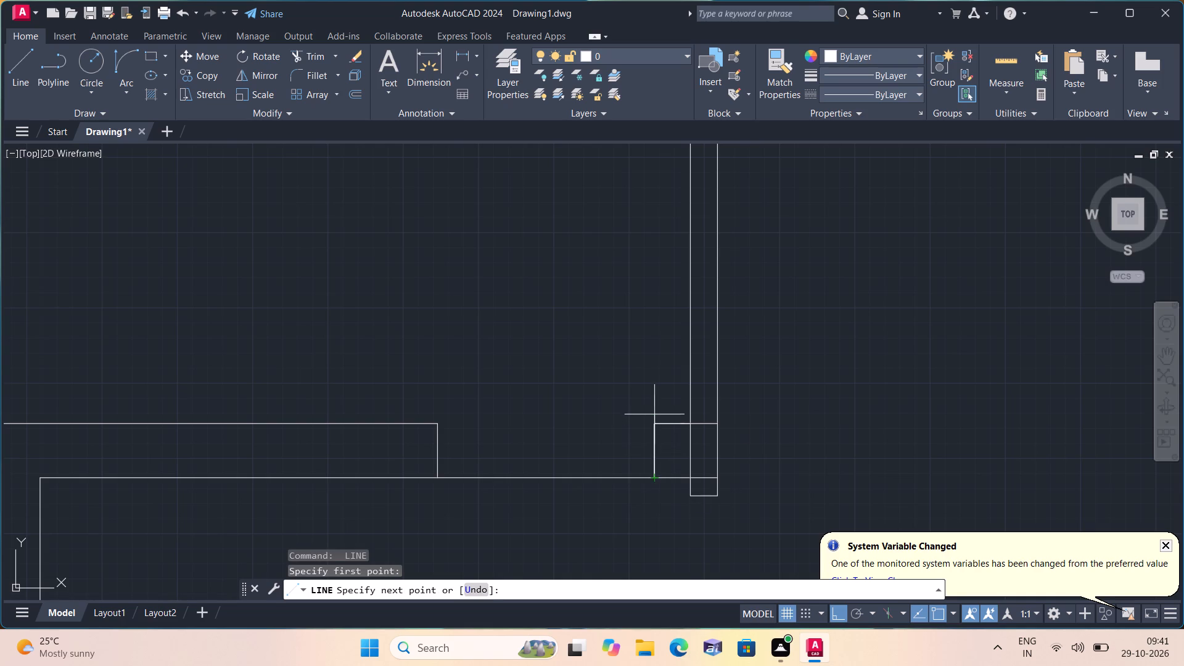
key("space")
Draw a 3' vertical door leaf line upward from the opening's threshold line, just left of the right jamb.
key("space")
scroll(649, 470, "up", 2)
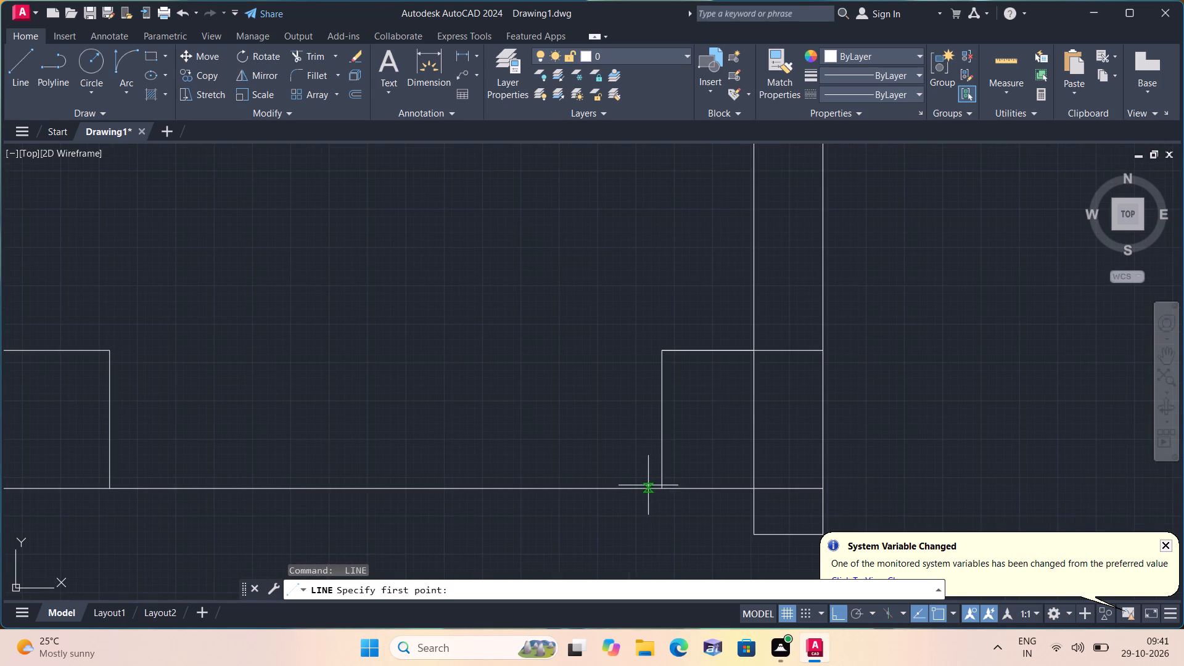
left_click(651, 489)
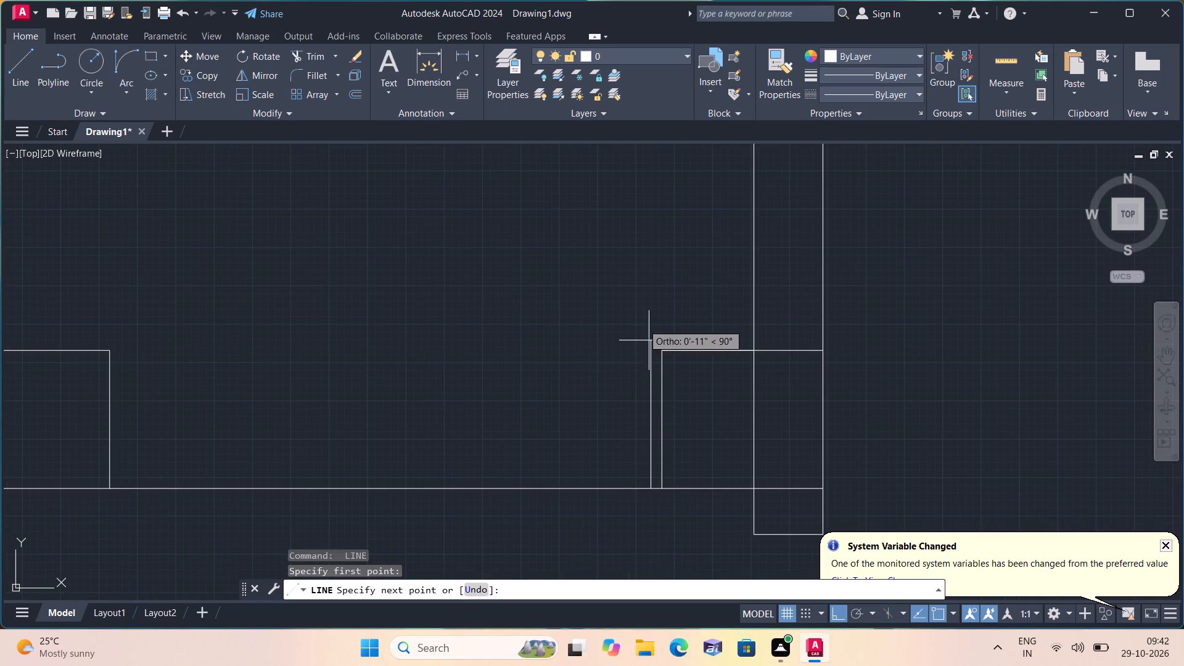
scroll(641, 311, "down", 1)
type("3'")
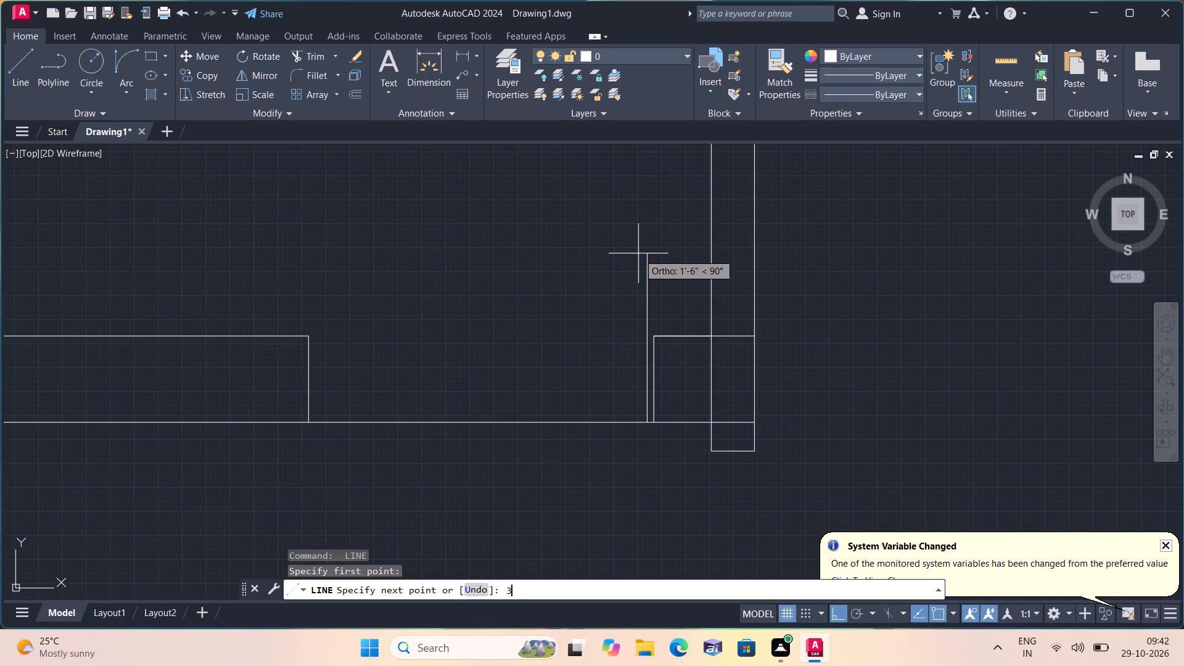
key("space")
key("space")
Draw the door's swing arc from the leaf line's top to the left jamb's upper corner, with a horizontal start direction.
scroll(511, 278, "down", 1)
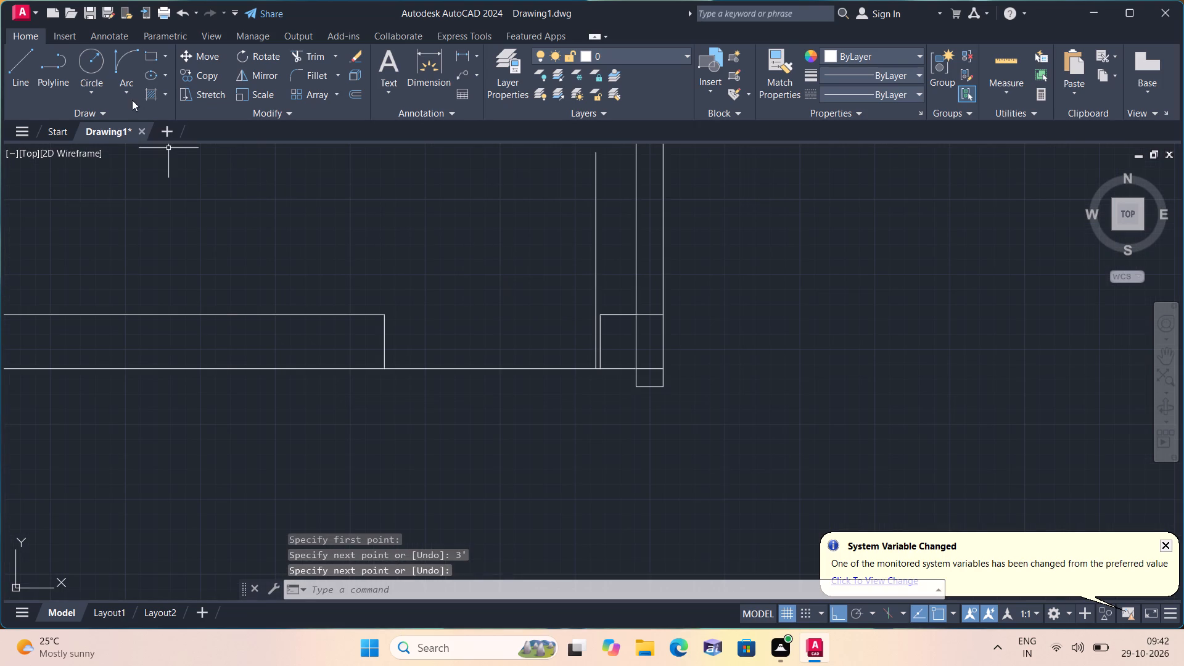
left_click(120, 92)
left_click(189, 281)
middle_click_drag(258, 246, 263, 266)
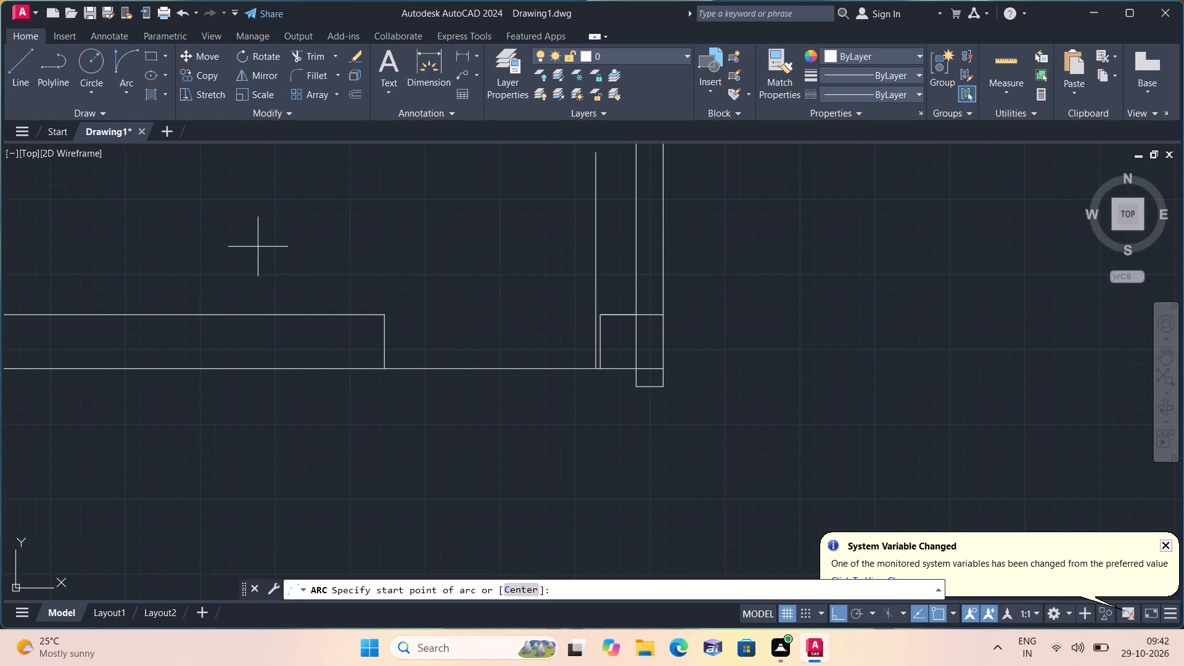
middle_click_drag(263, 266, 279, 339)
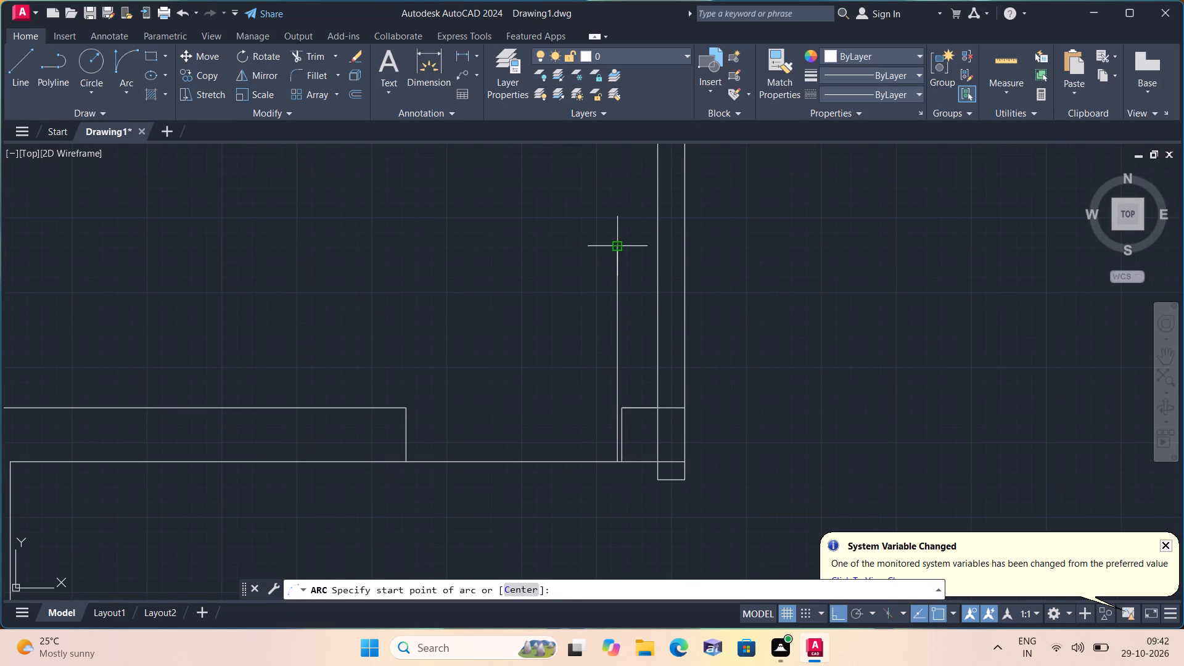
left_click(620, 243)
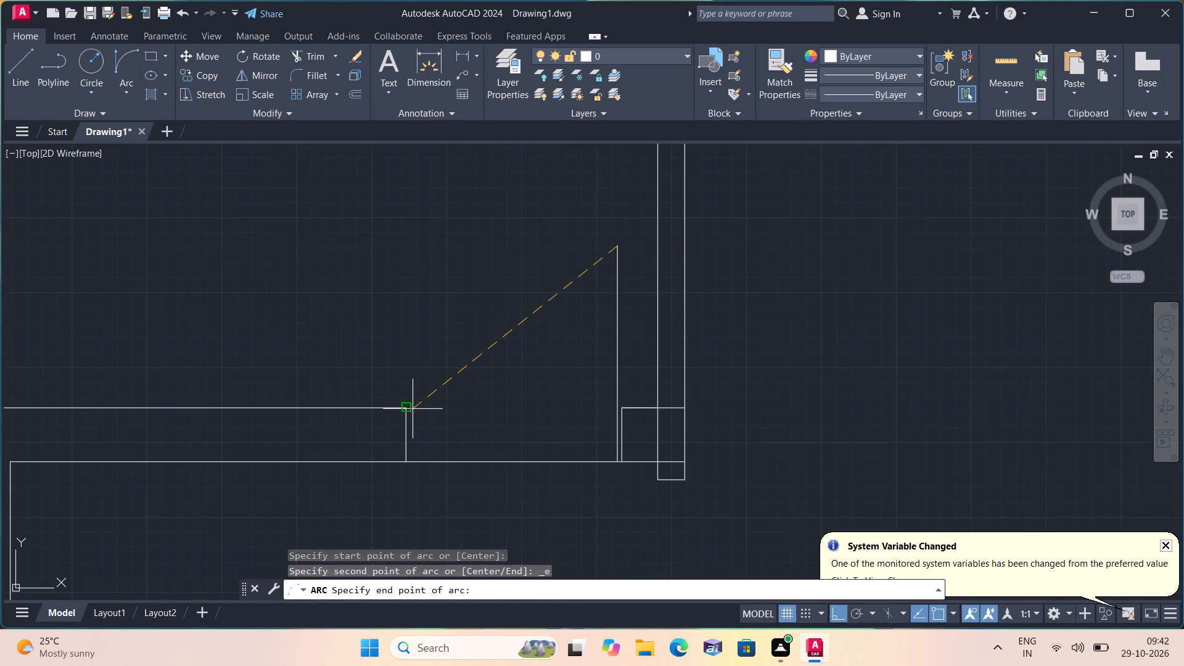
left_click(406, 409)
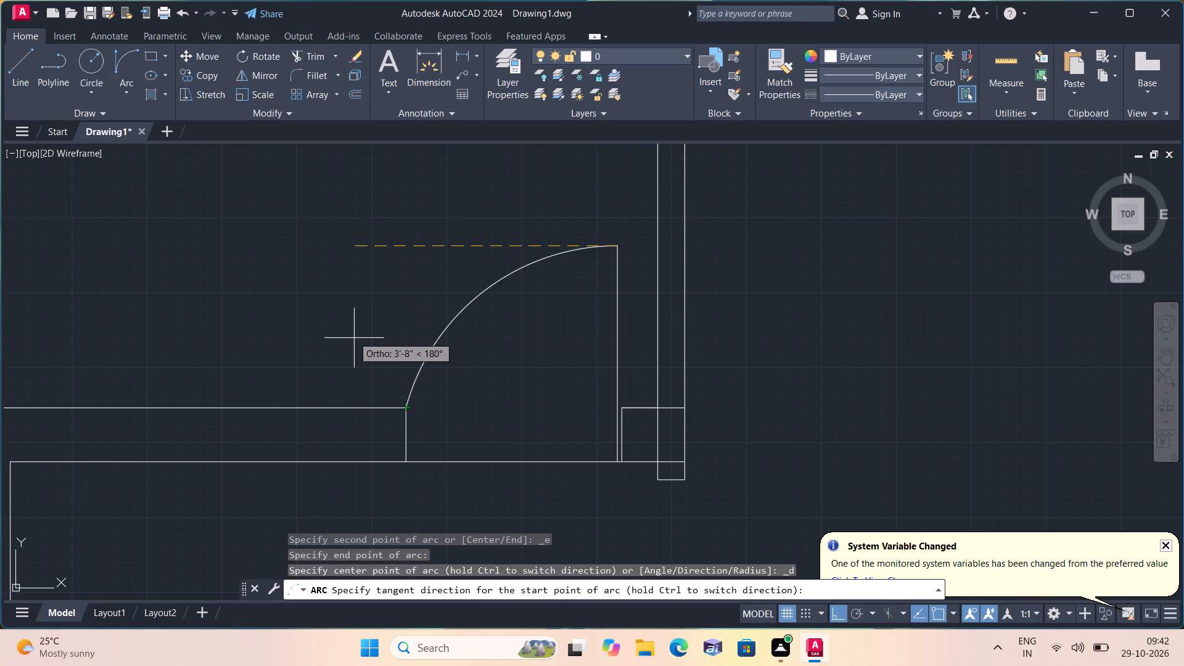
left_click(353, 336)
Draw a line across the door opening in the upper-left room's right wall, joining the left corners of its two jambs.
scroll(339, 302, "down", 2)
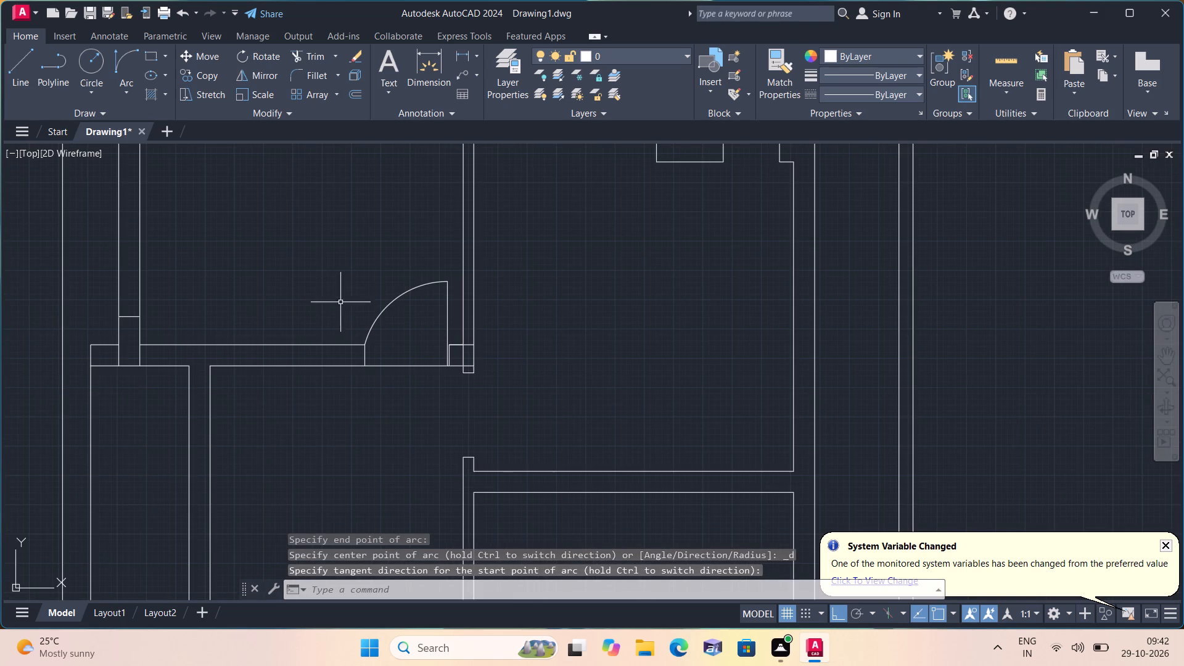
scroll(354, 297, "down", 1)
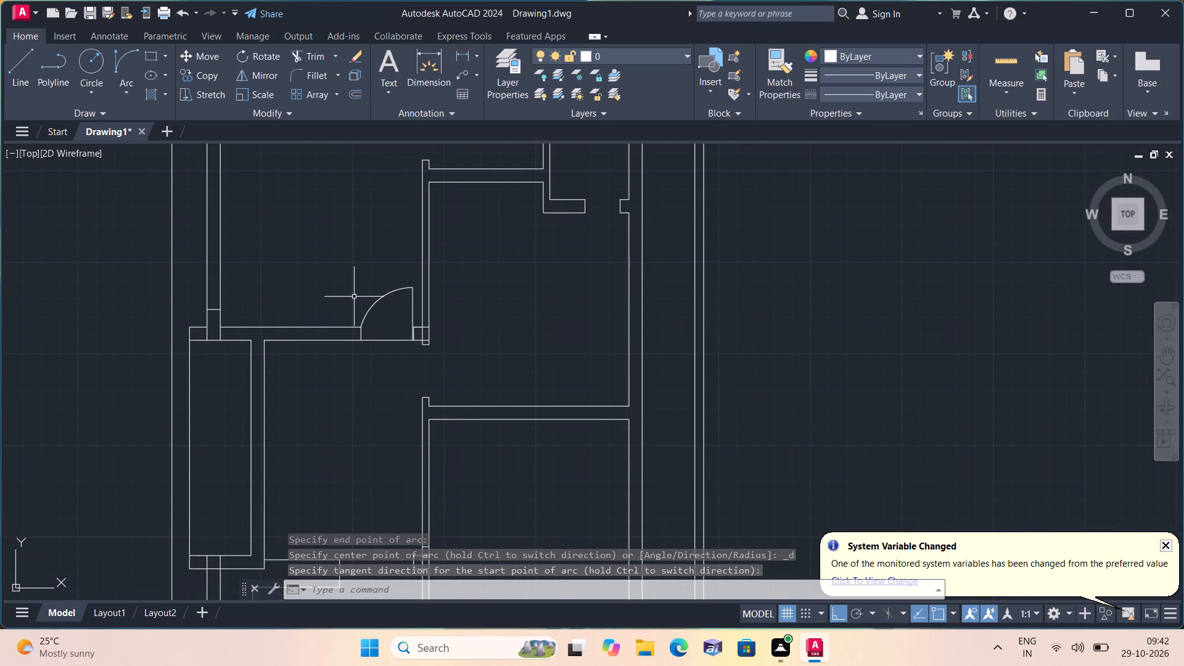
scroll(354, 297, "down", 1)
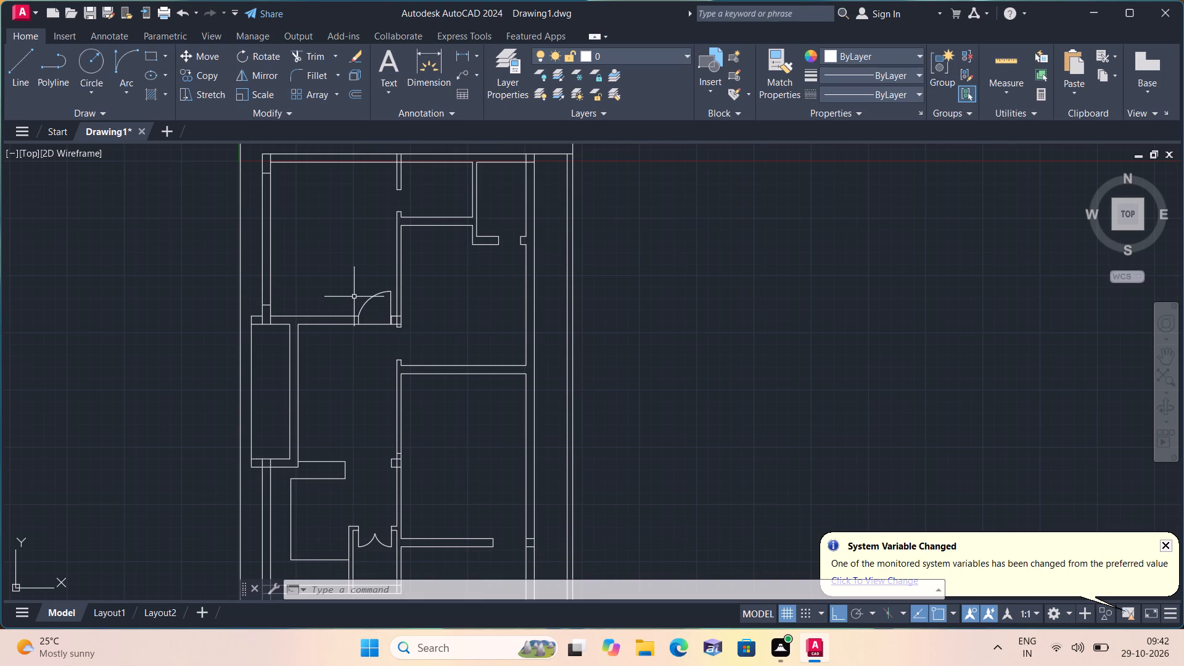
scroll(354, 297, "up", 1)
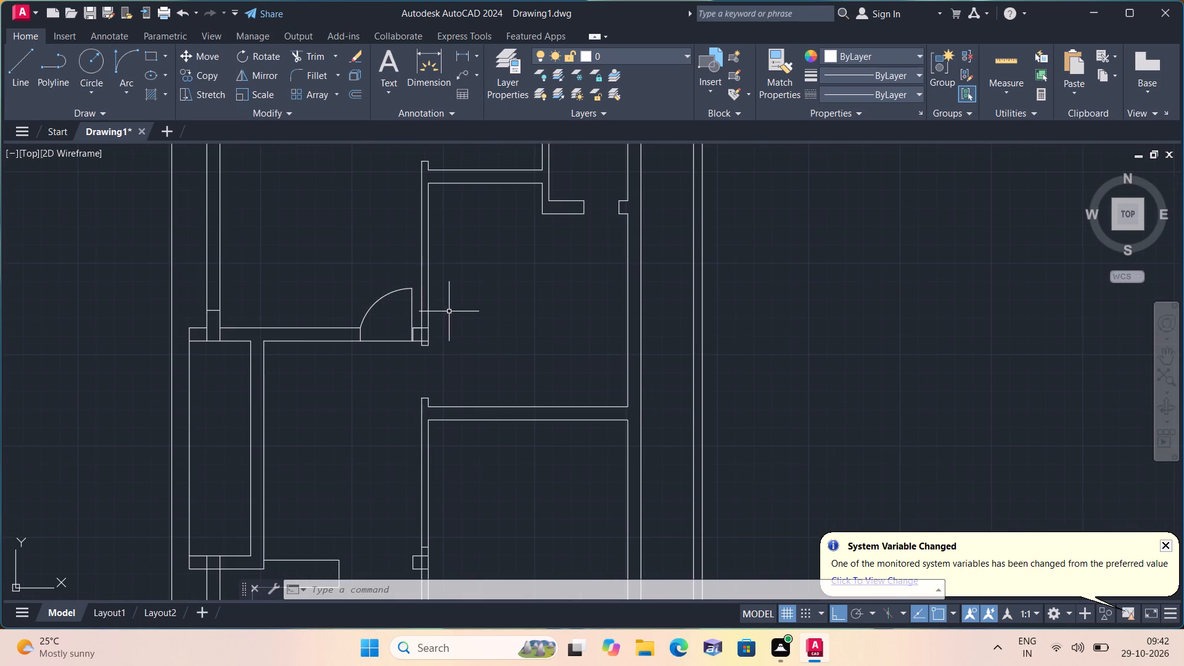
middle_click_drag(448, 311, 461, 448)
middle_click_drag(495, 280, 515, 307)
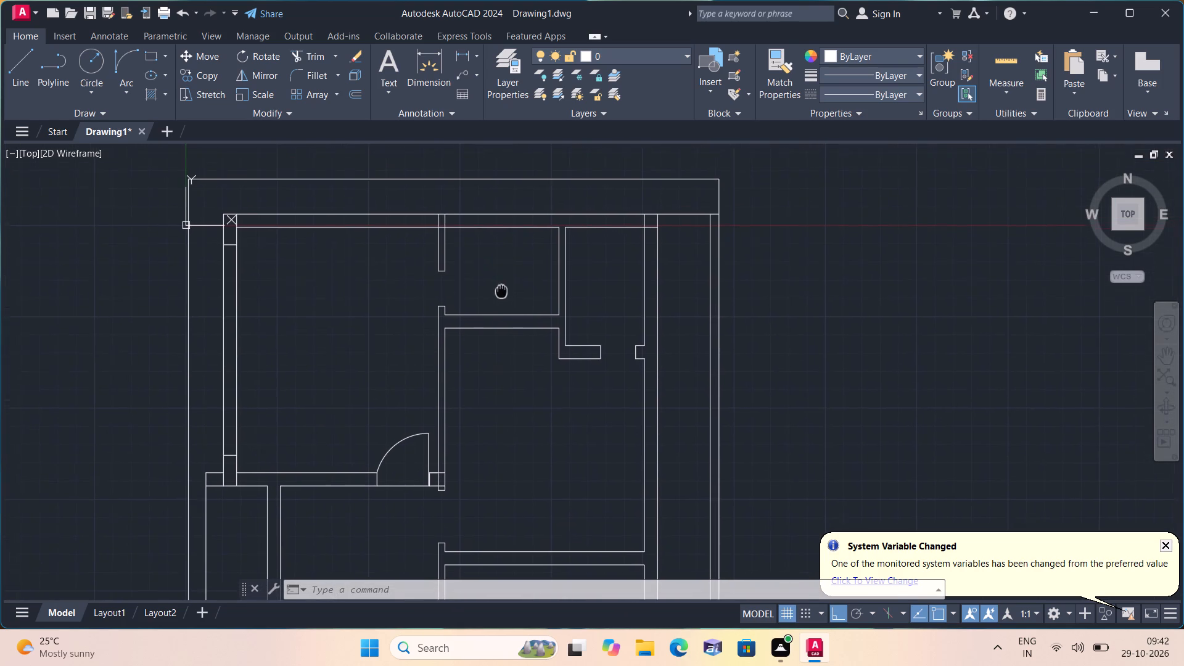
middle_click_drag(515, 307, 530, 330)
key("l")
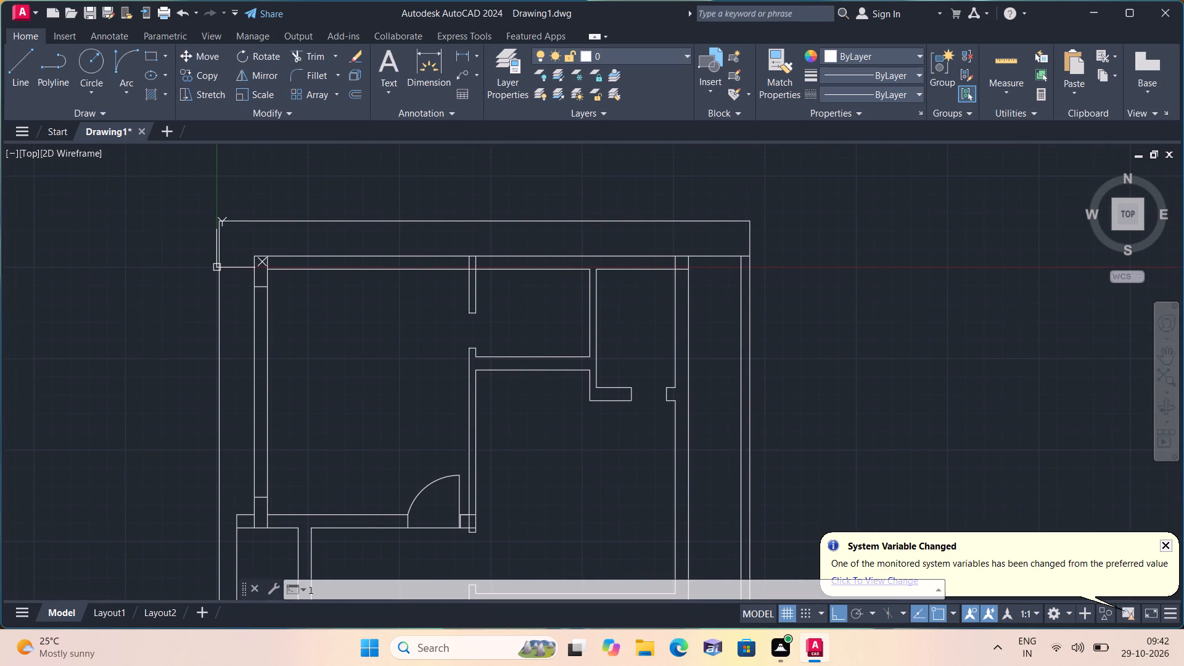
key("space")
scroll(454, 335, "up", 2)
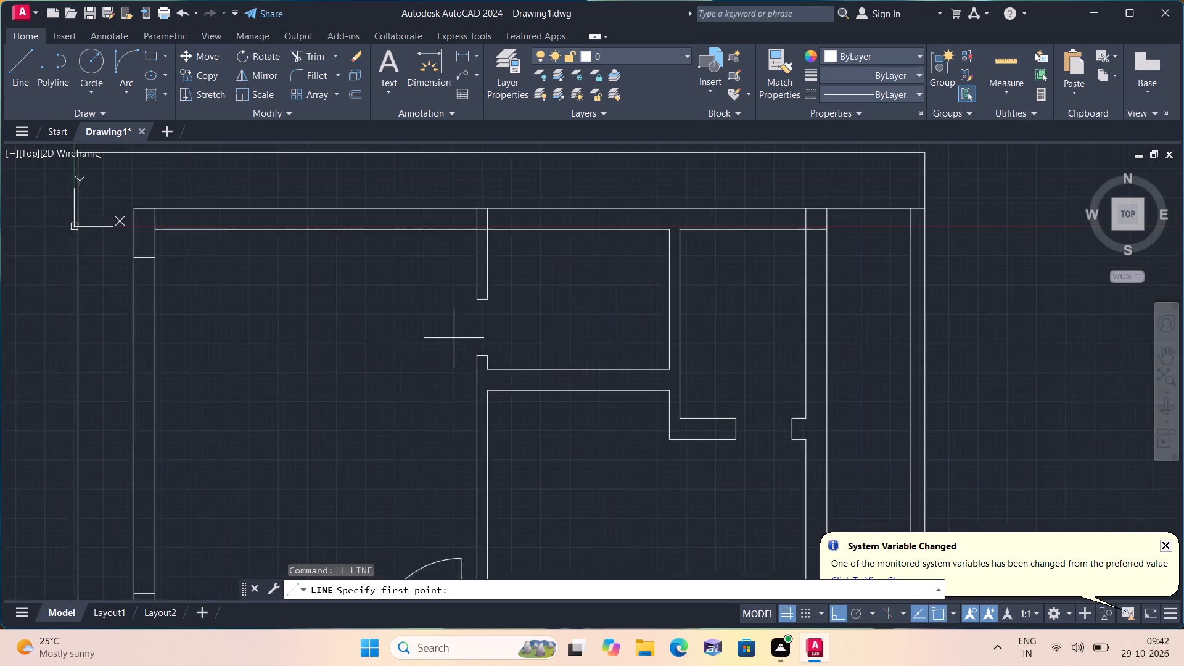
left_click(488, 364)
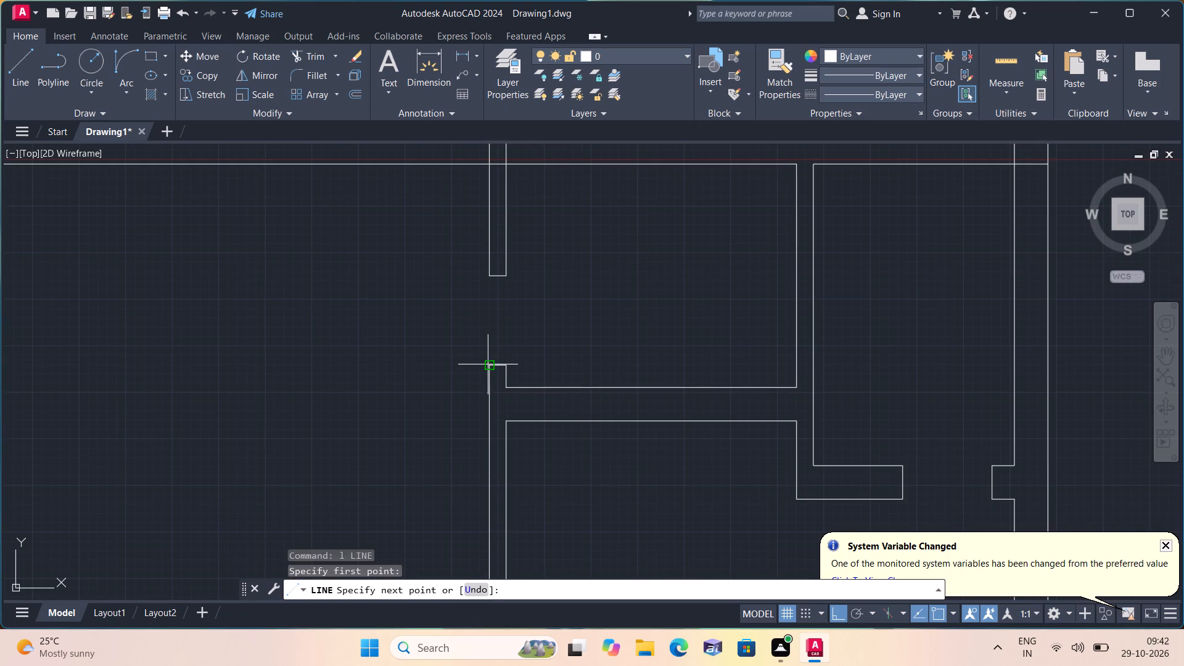
left_click(491, 277)
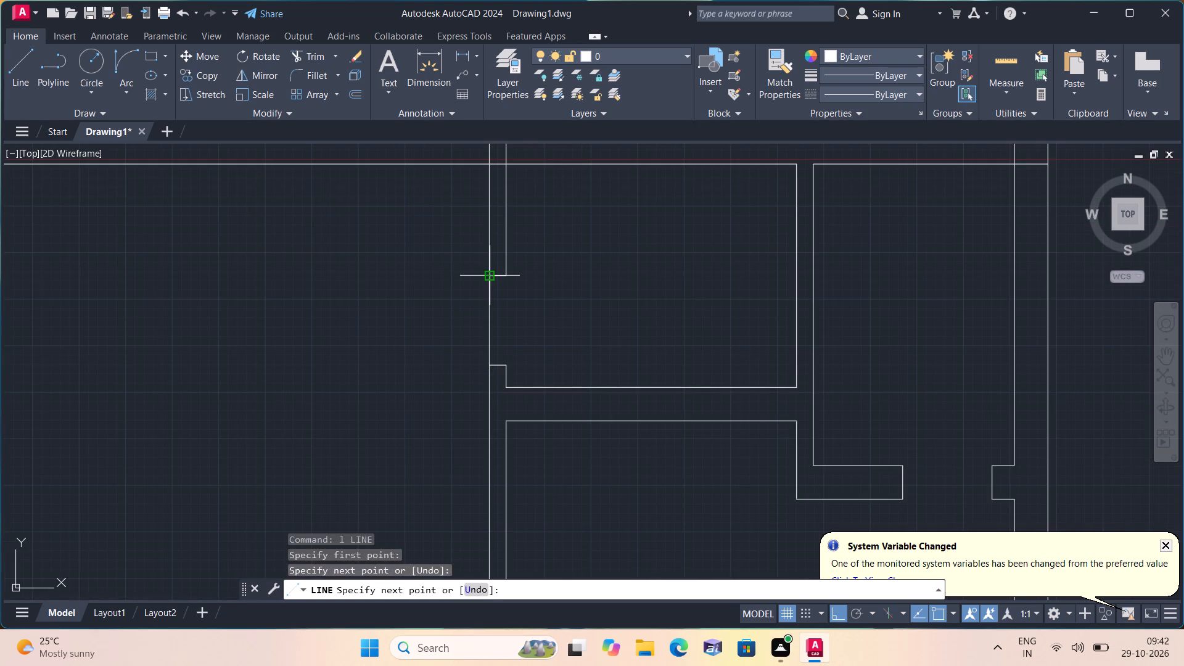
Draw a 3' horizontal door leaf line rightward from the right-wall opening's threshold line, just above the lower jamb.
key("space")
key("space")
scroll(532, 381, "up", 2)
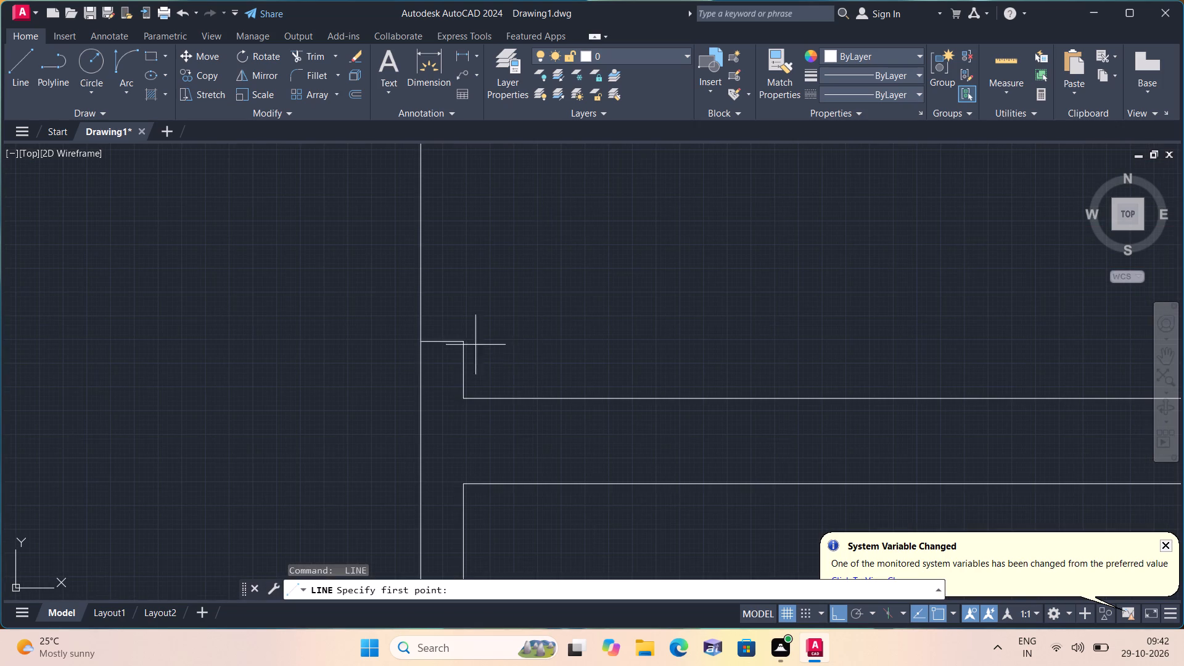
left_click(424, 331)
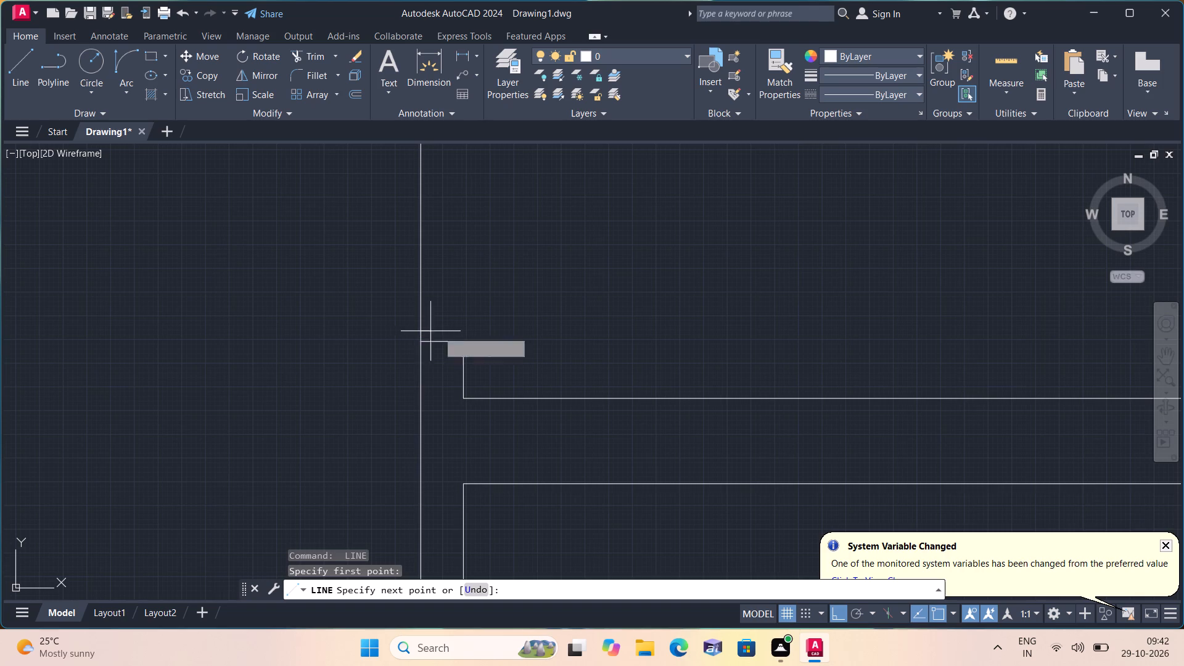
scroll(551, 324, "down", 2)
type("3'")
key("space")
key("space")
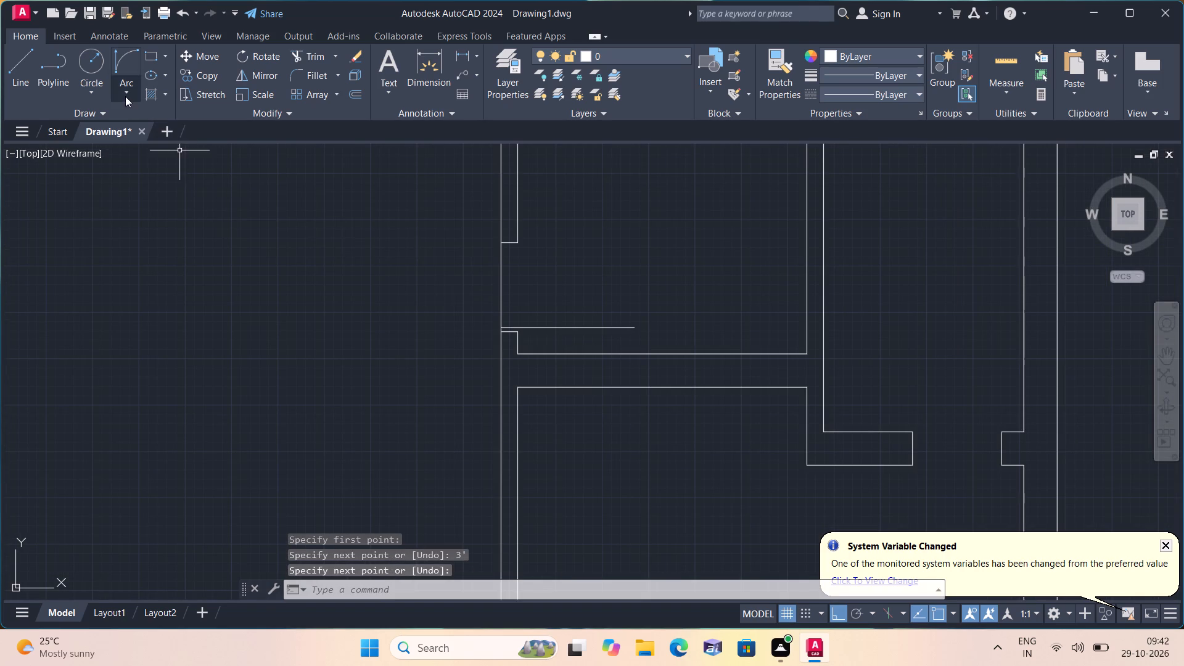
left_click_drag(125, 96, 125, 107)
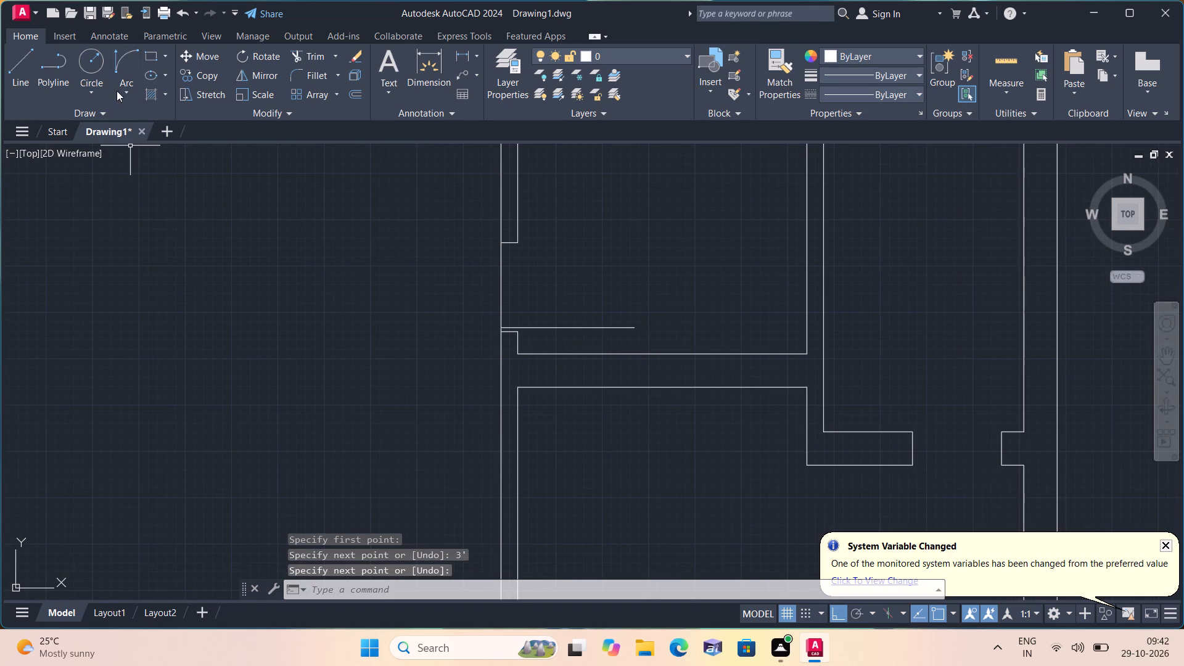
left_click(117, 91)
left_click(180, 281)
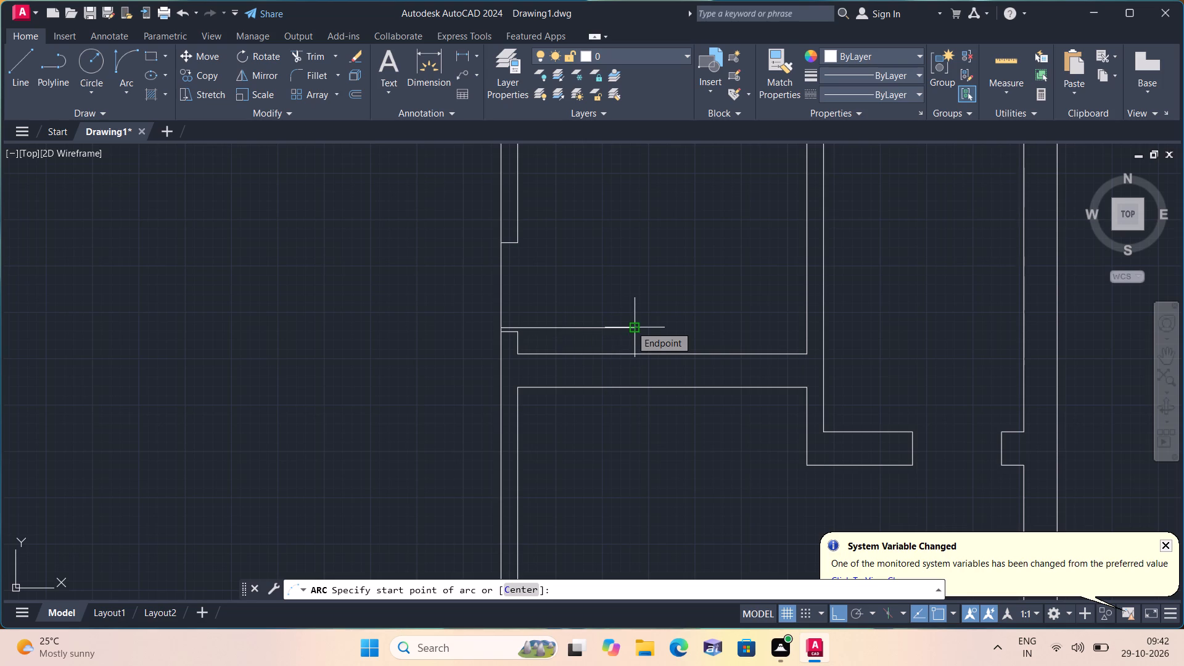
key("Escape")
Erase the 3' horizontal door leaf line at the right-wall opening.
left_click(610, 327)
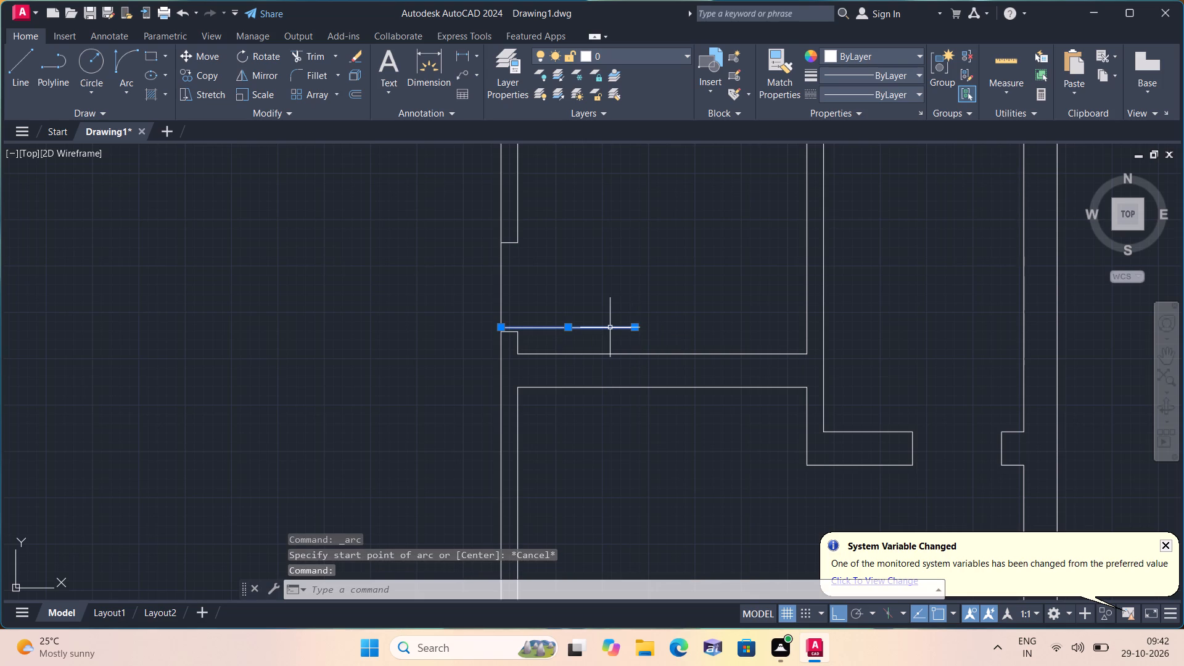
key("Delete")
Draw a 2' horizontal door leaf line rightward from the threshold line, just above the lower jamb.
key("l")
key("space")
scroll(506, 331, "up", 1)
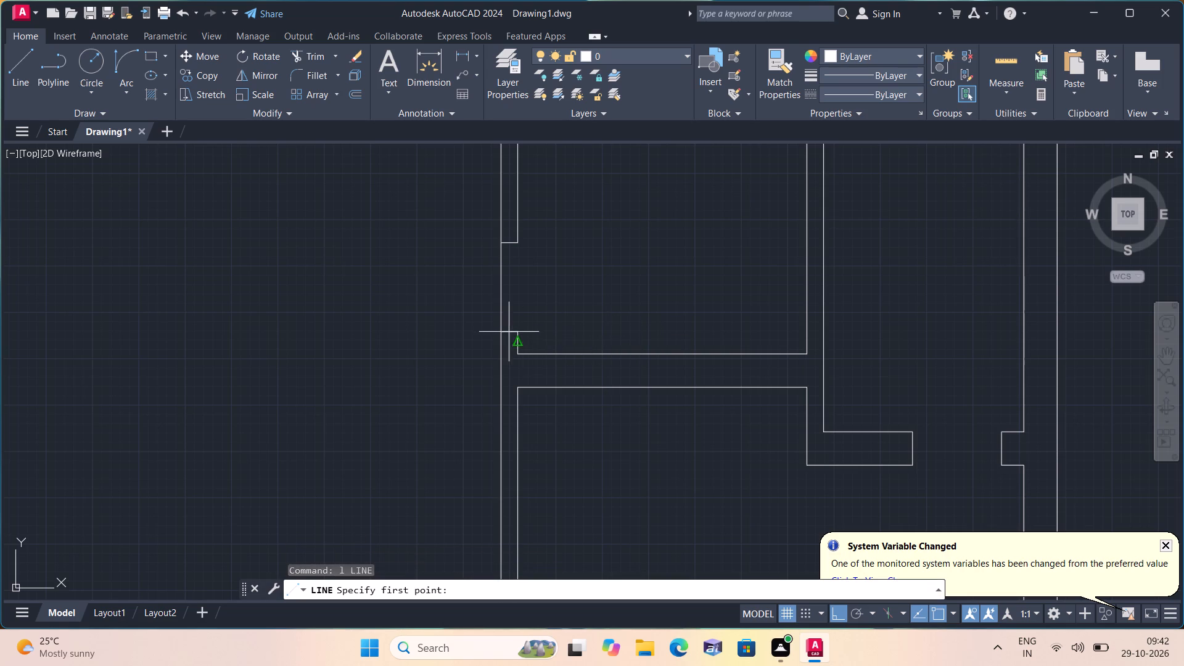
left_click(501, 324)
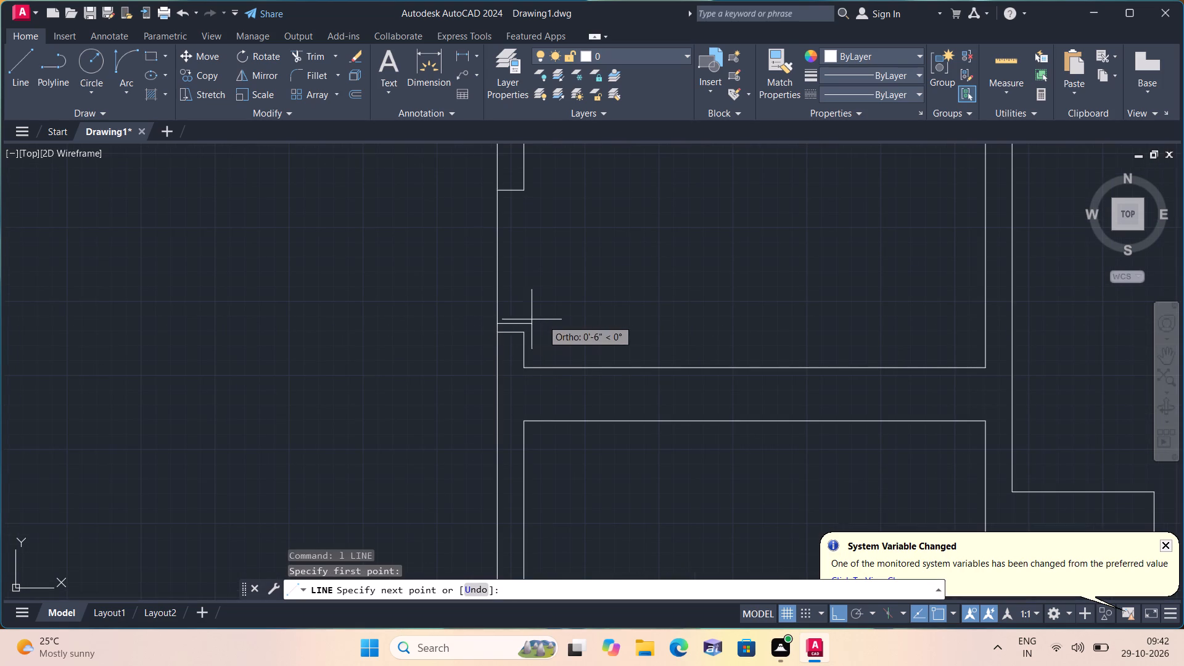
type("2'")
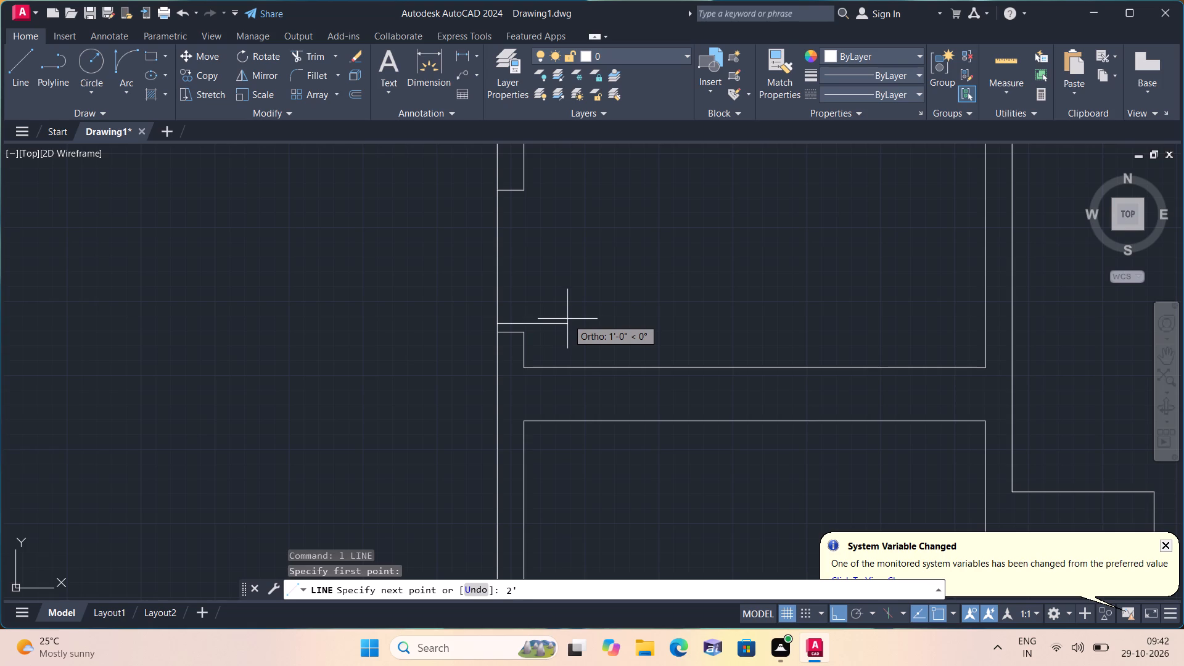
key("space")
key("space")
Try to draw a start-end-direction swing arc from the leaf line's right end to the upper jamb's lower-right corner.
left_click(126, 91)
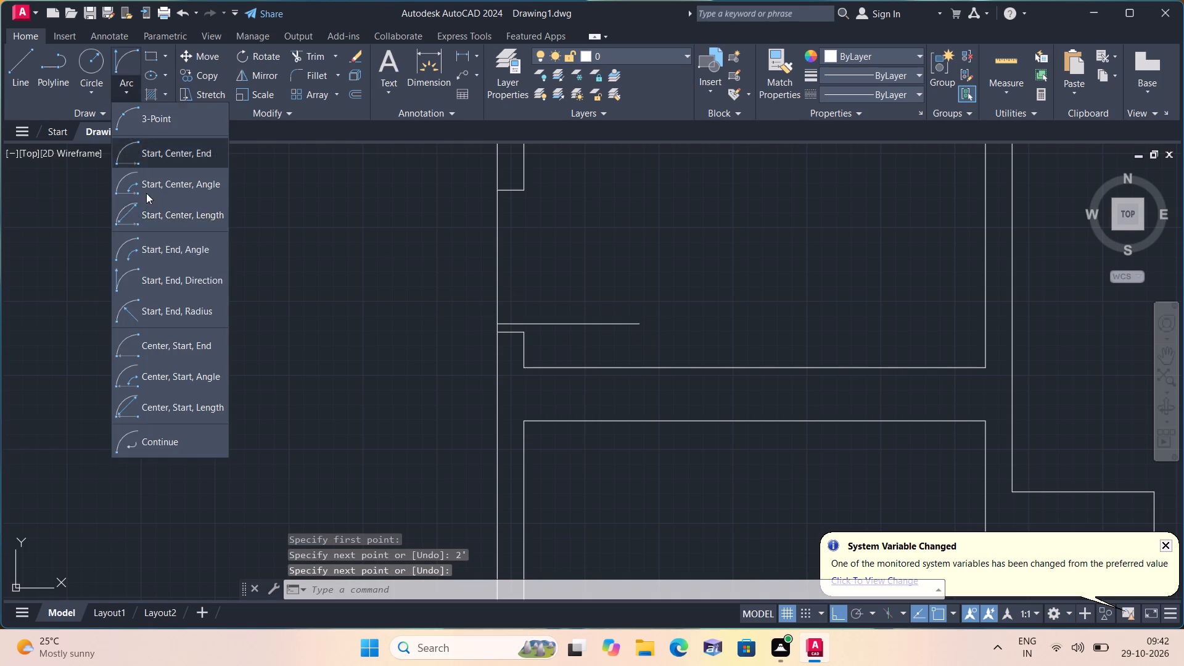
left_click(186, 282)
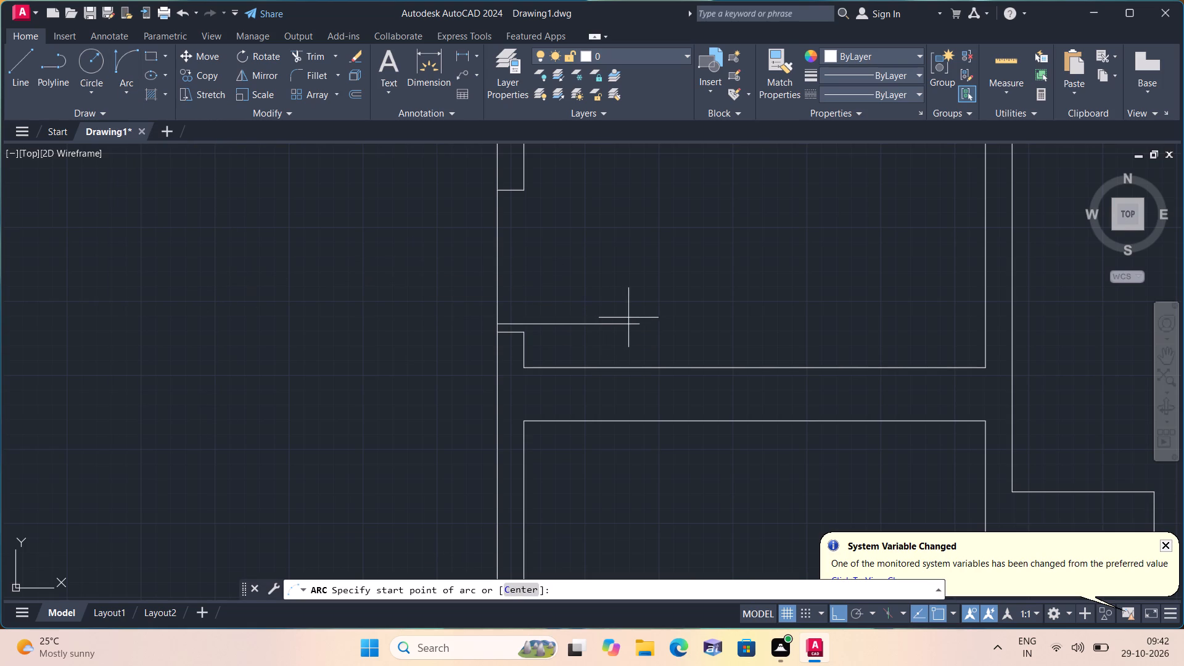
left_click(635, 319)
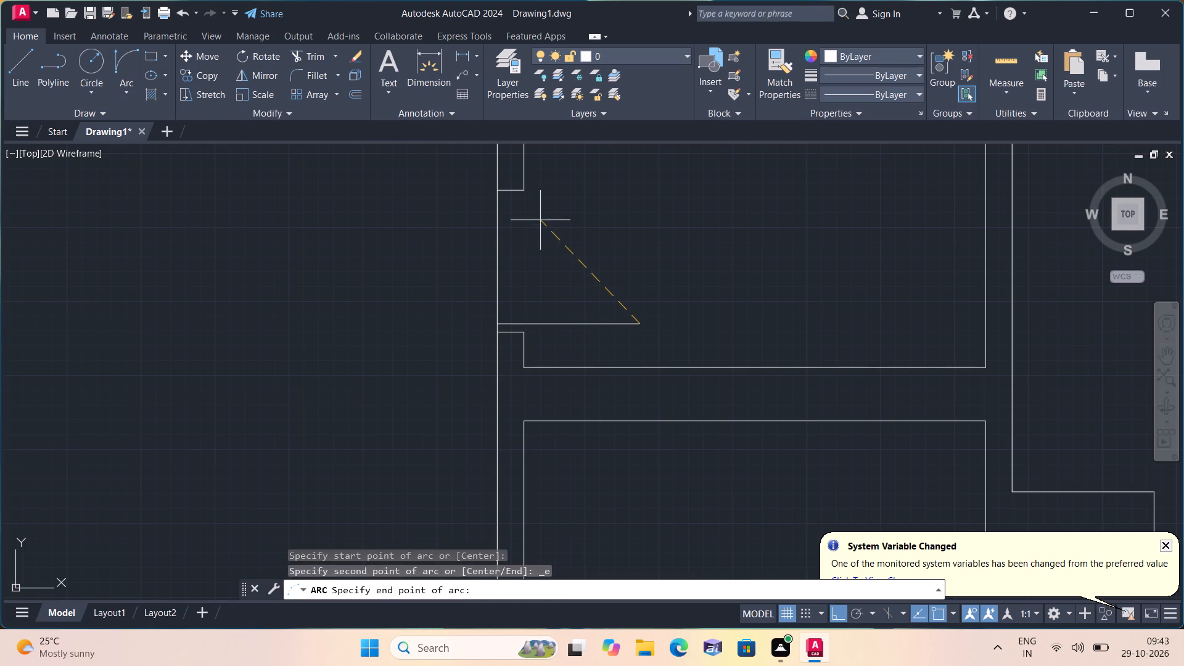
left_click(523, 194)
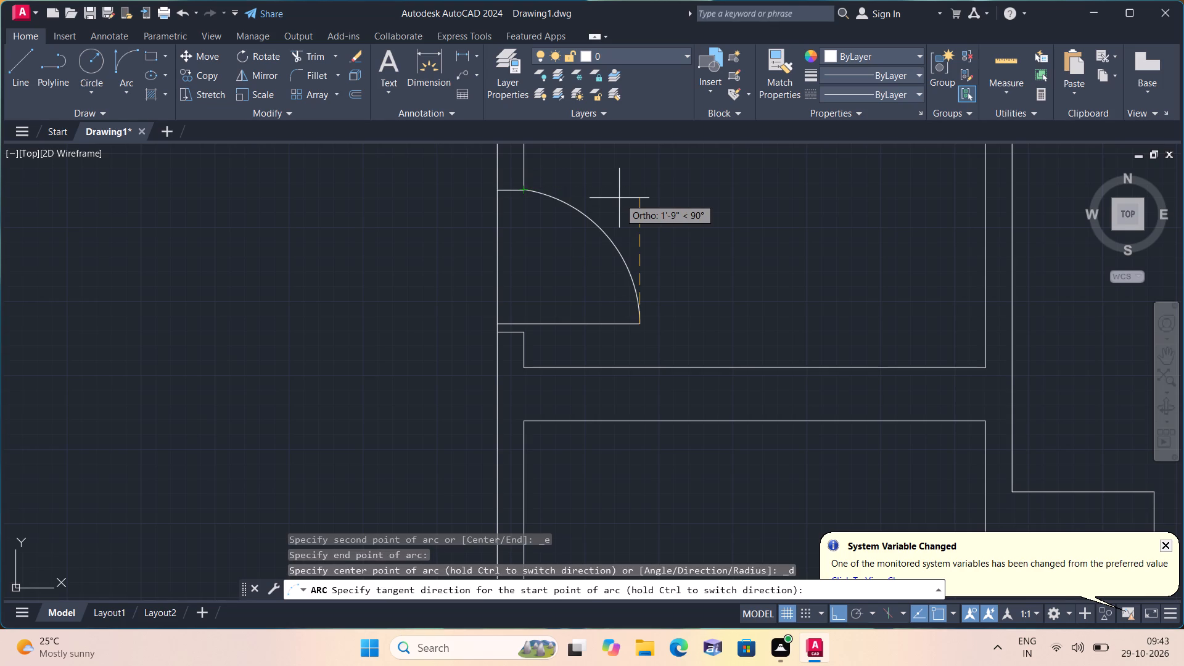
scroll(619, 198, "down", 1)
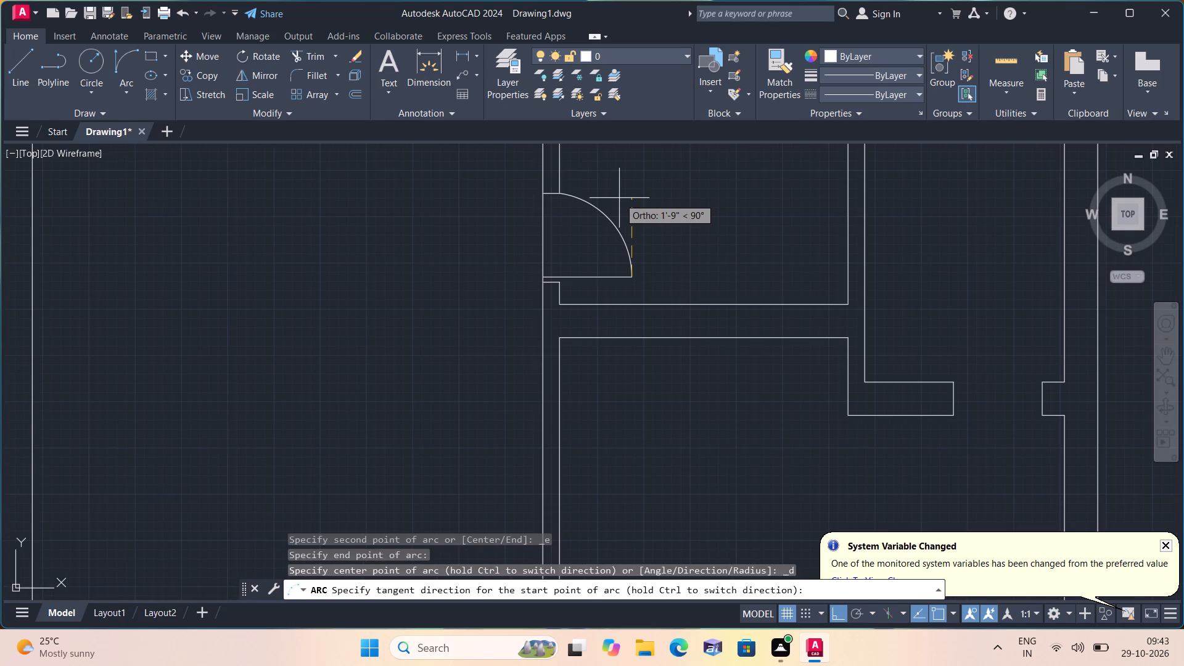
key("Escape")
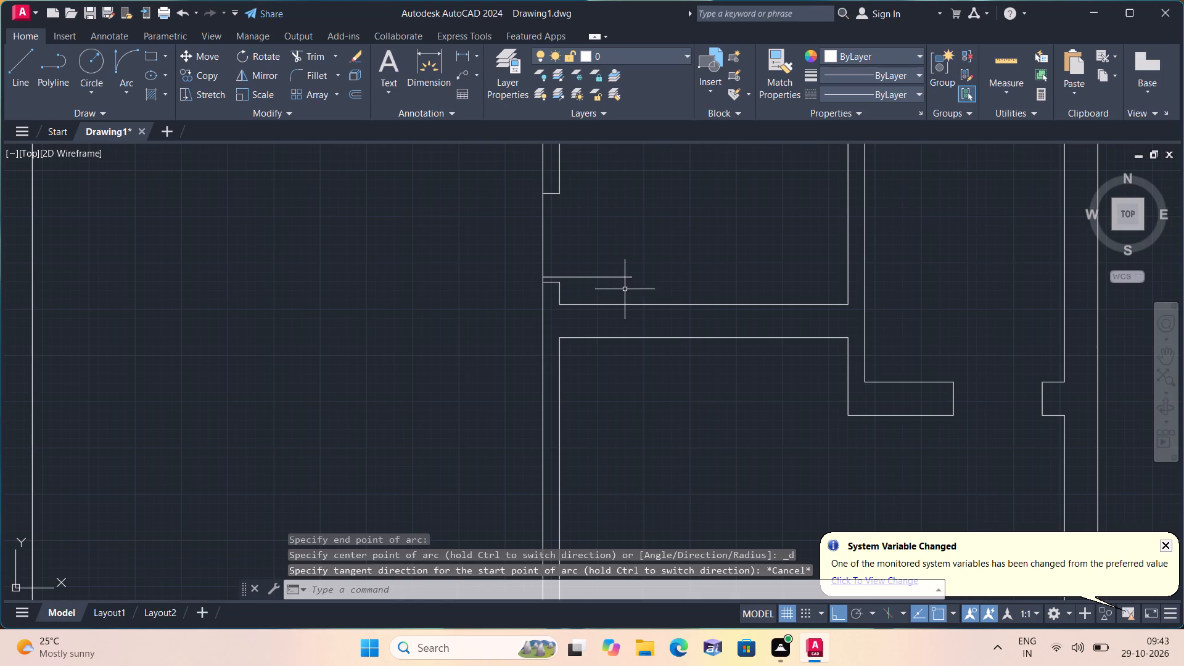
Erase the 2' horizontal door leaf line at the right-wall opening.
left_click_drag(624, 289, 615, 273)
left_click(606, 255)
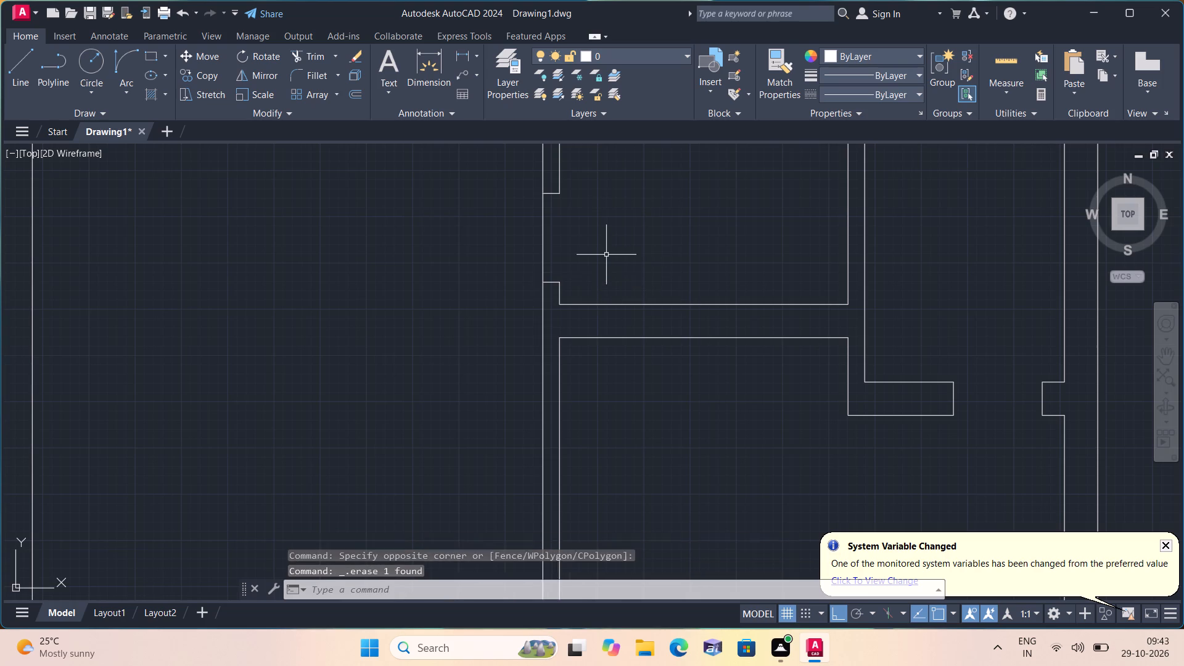
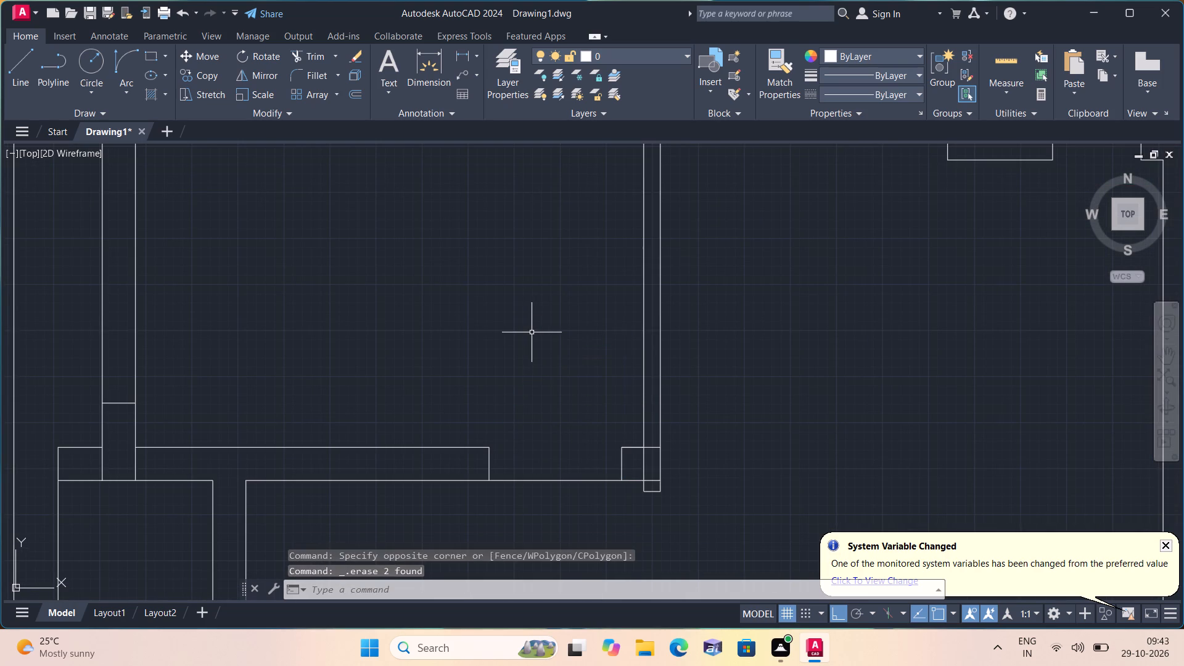
Draw a 3' vertical door leaf line upward from the right jamb's upper-left corner at the bottom-wall opening.
key("l")
key("space")
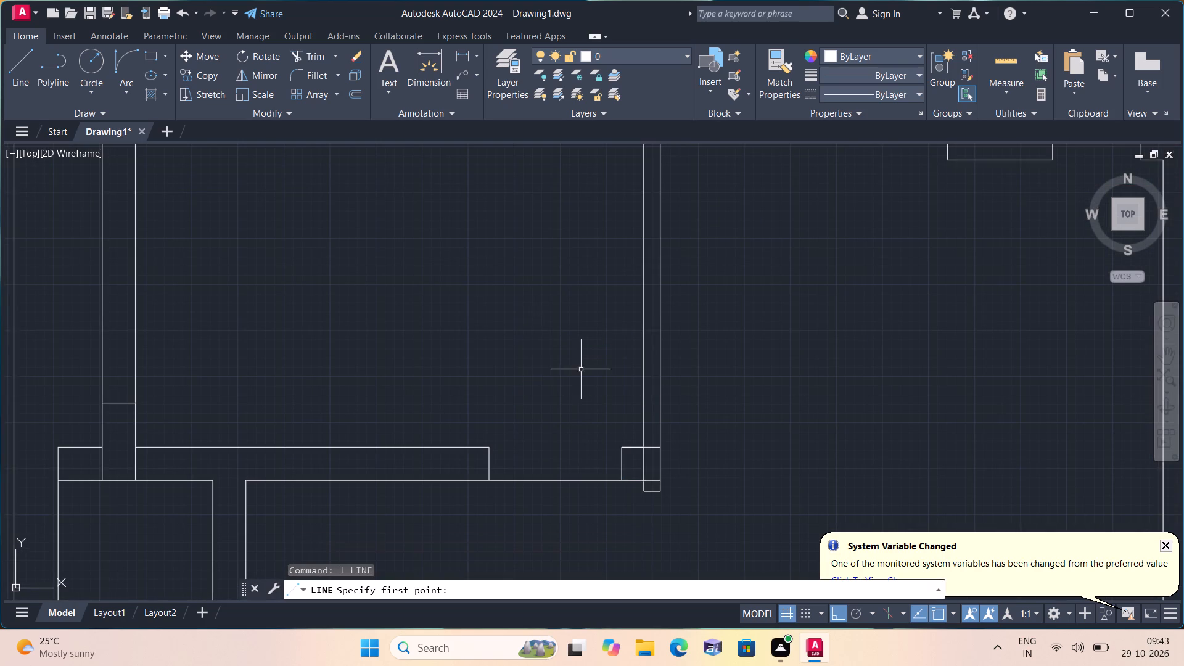
left_click(622, 447)
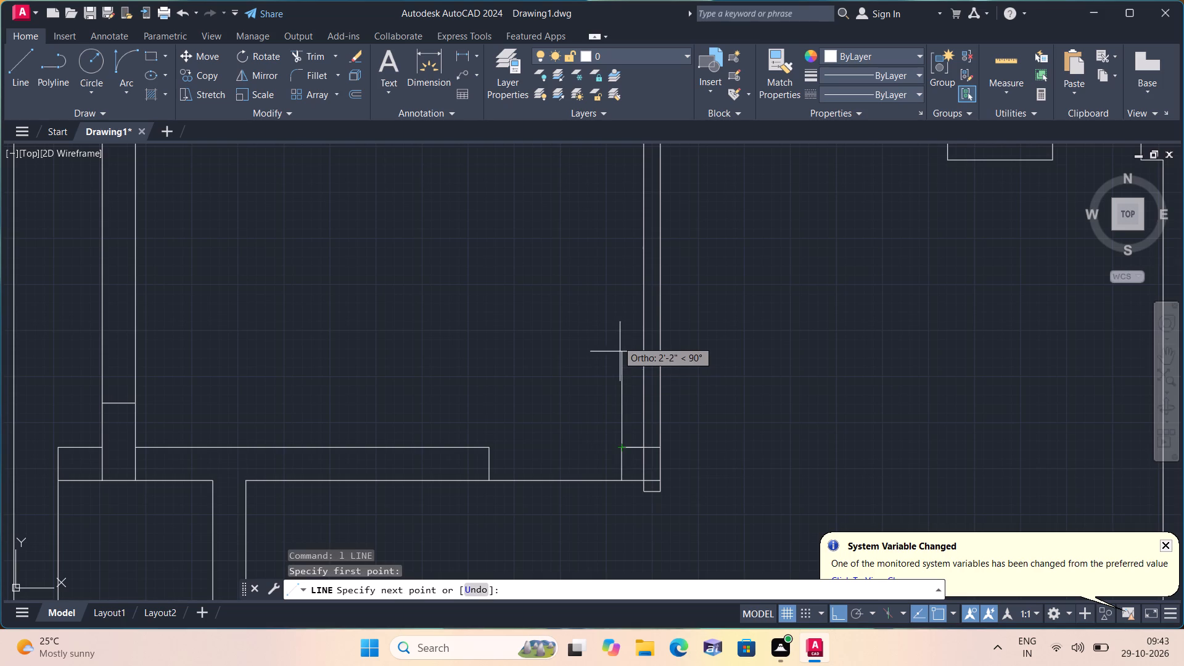
type("3'")
key("space")
key("space")
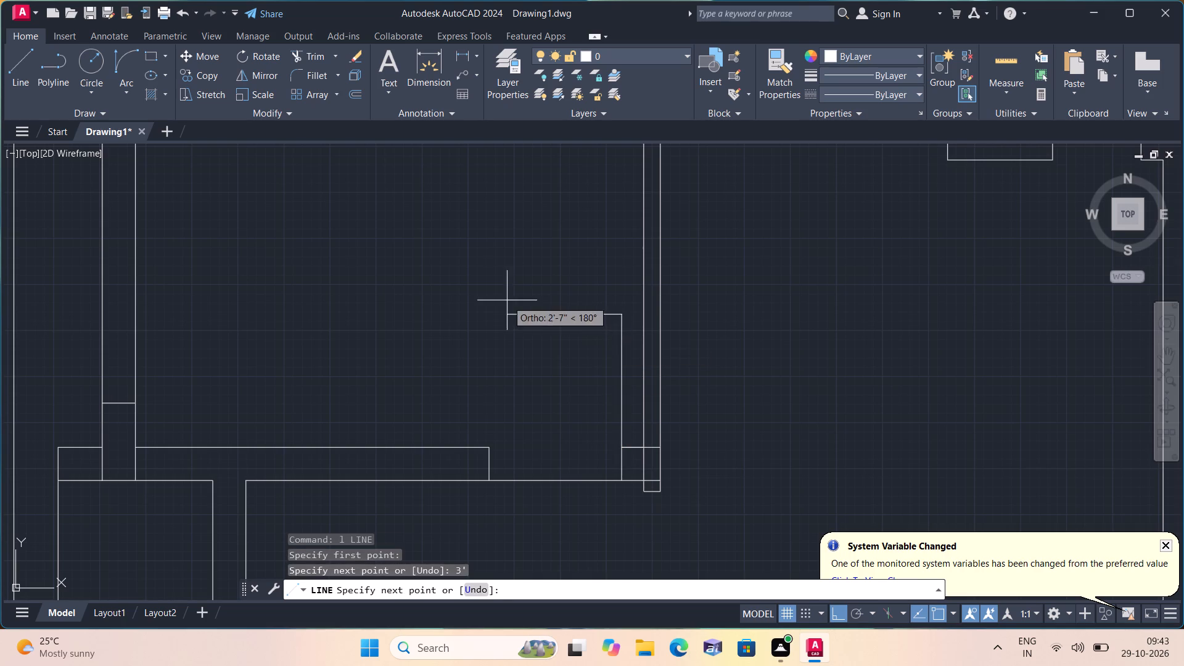
Draw a start-end-direction swing arc from the 3' leaf line's top end to the left jamb's upper corner, curving outward to the left.
left_click(120, 94)
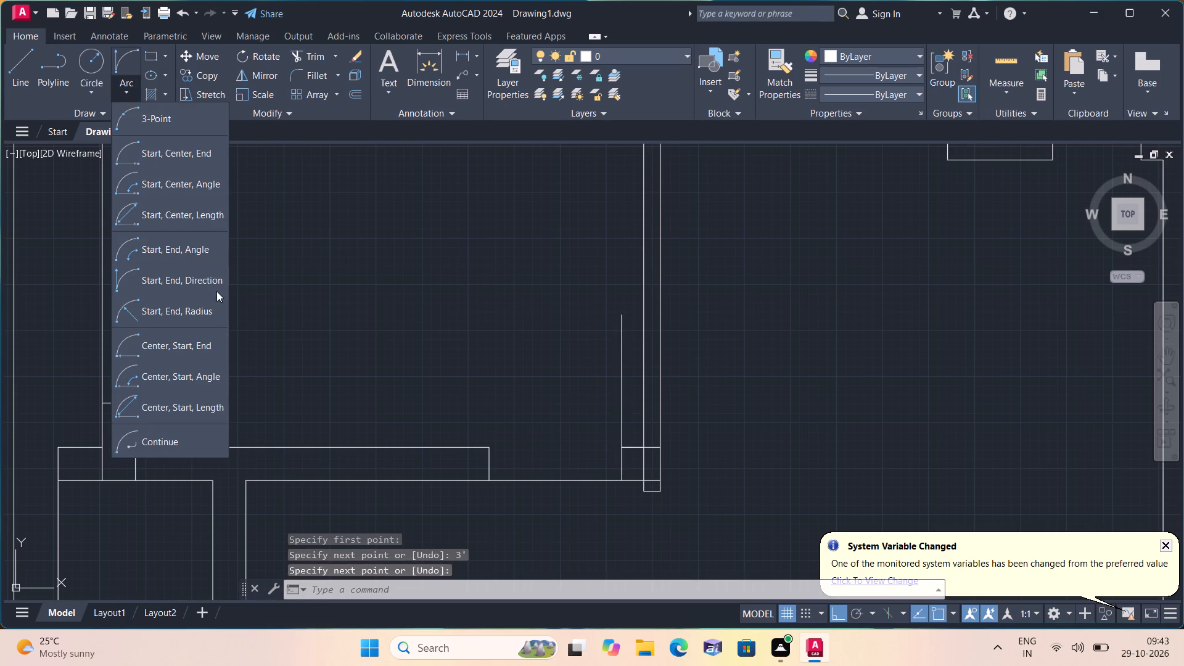
left_click(206, 277)
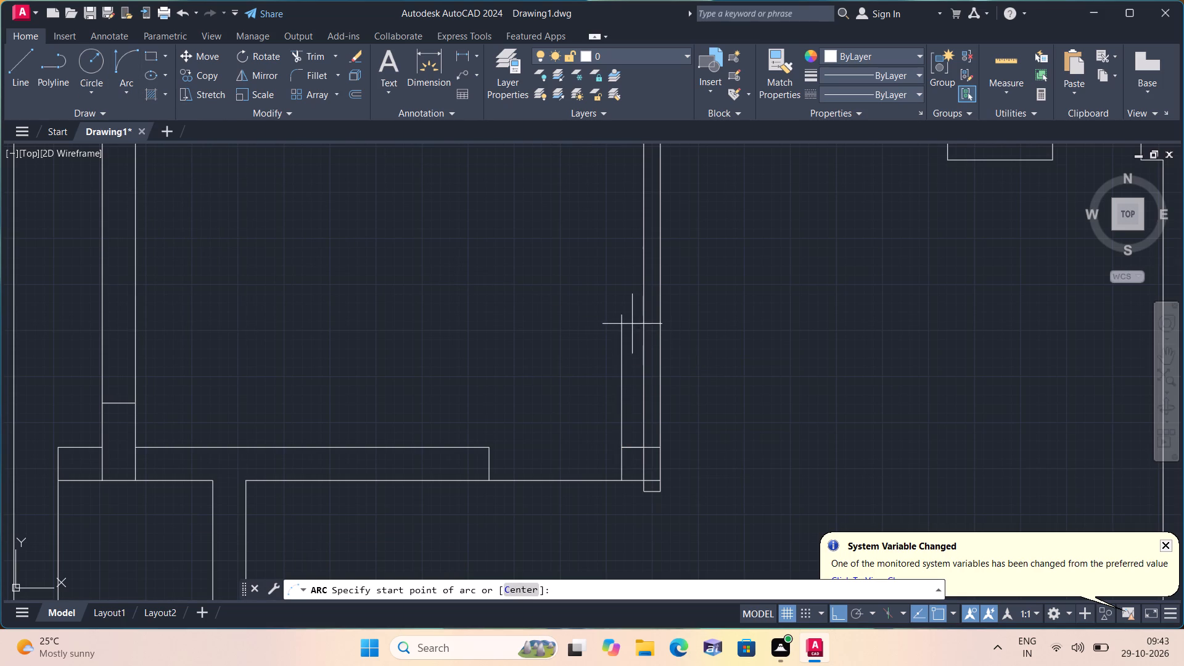
left_click(617, 313)
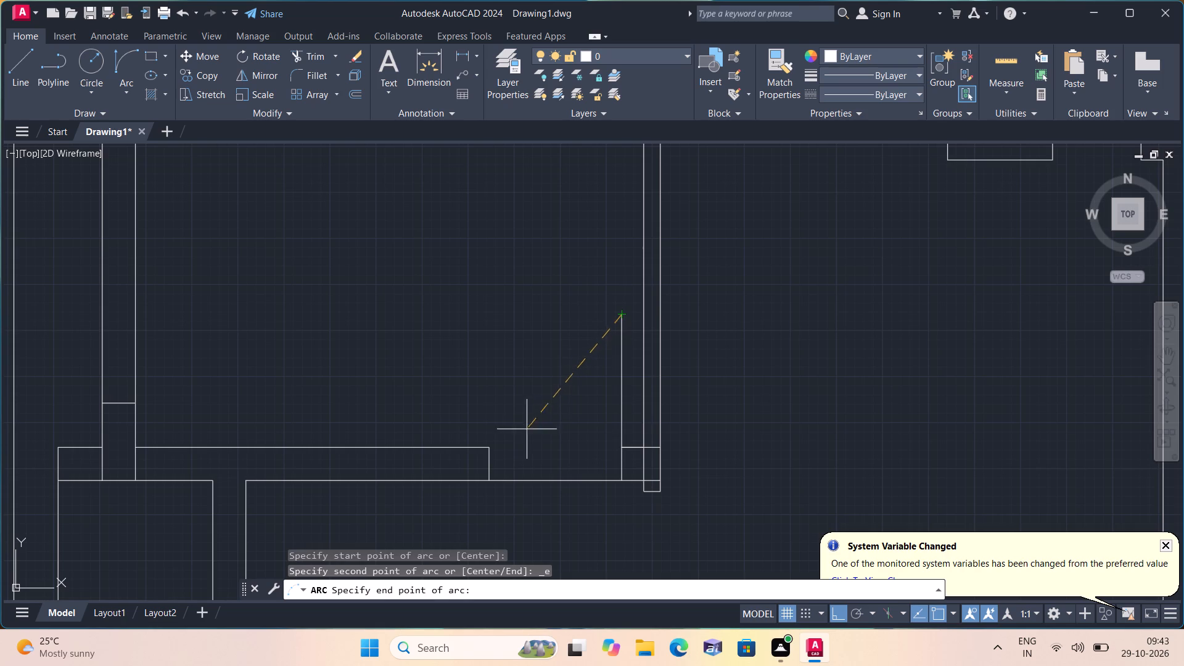
left_click(485, 445)
left_click(443, 360)
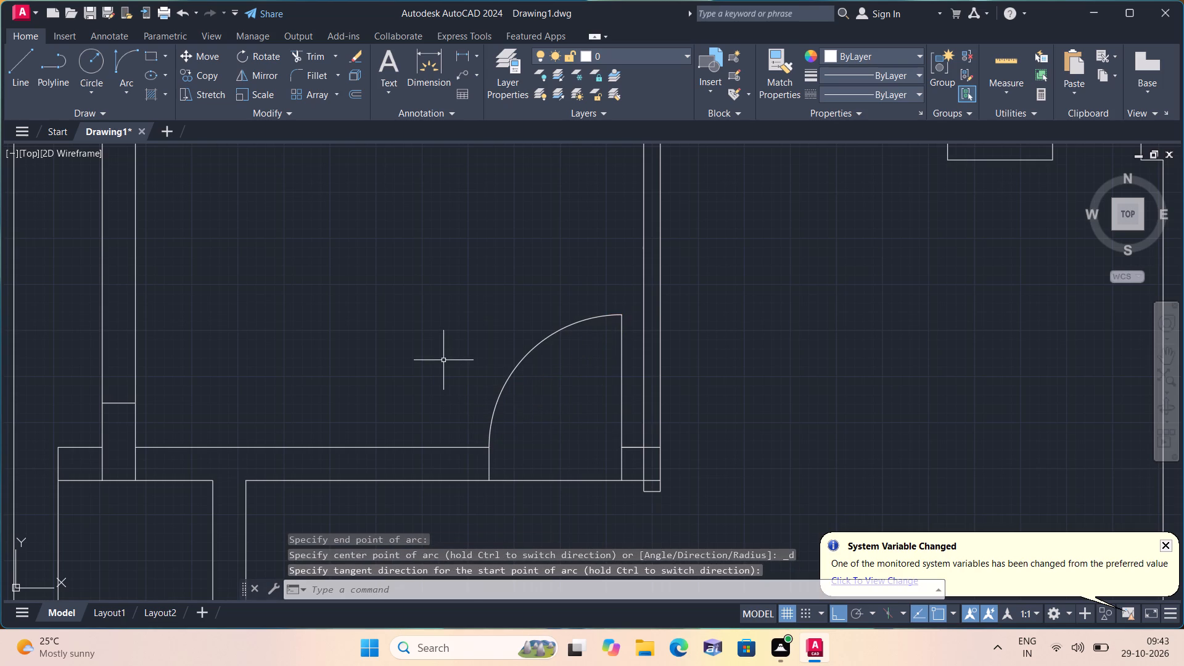
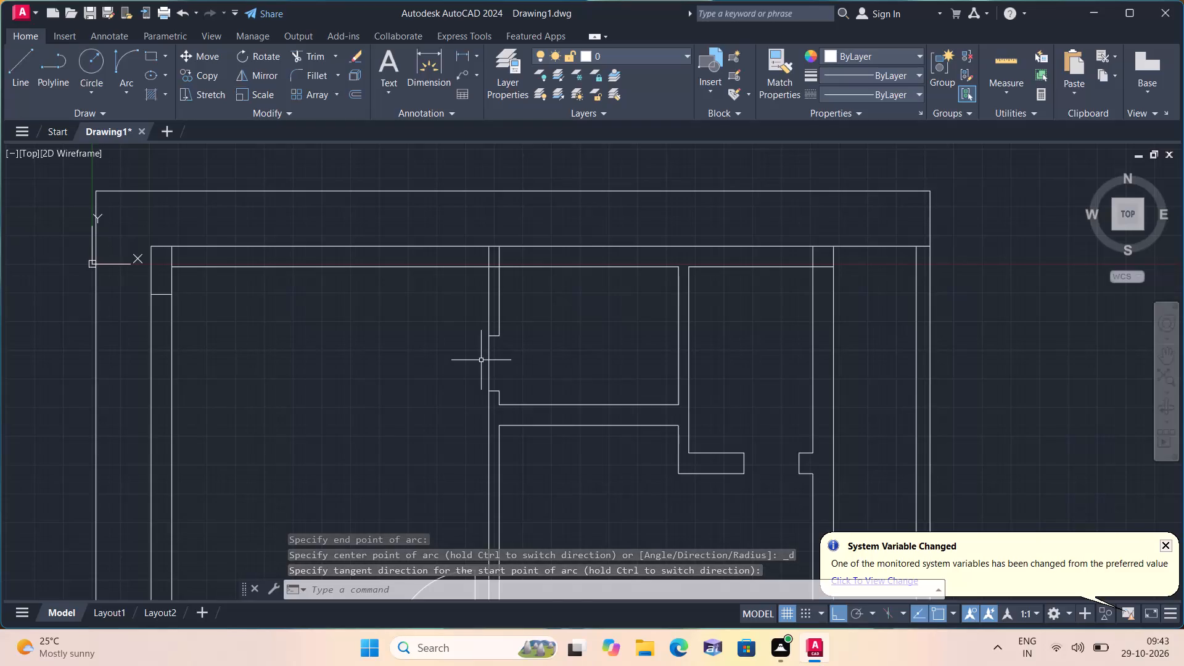
Draw a 2' horizontal door leaf line rightward from the lower jamb's right corner at the small upper-middle room's left-wall opening.
key("space")
scroll(459, 401, "up", 1)
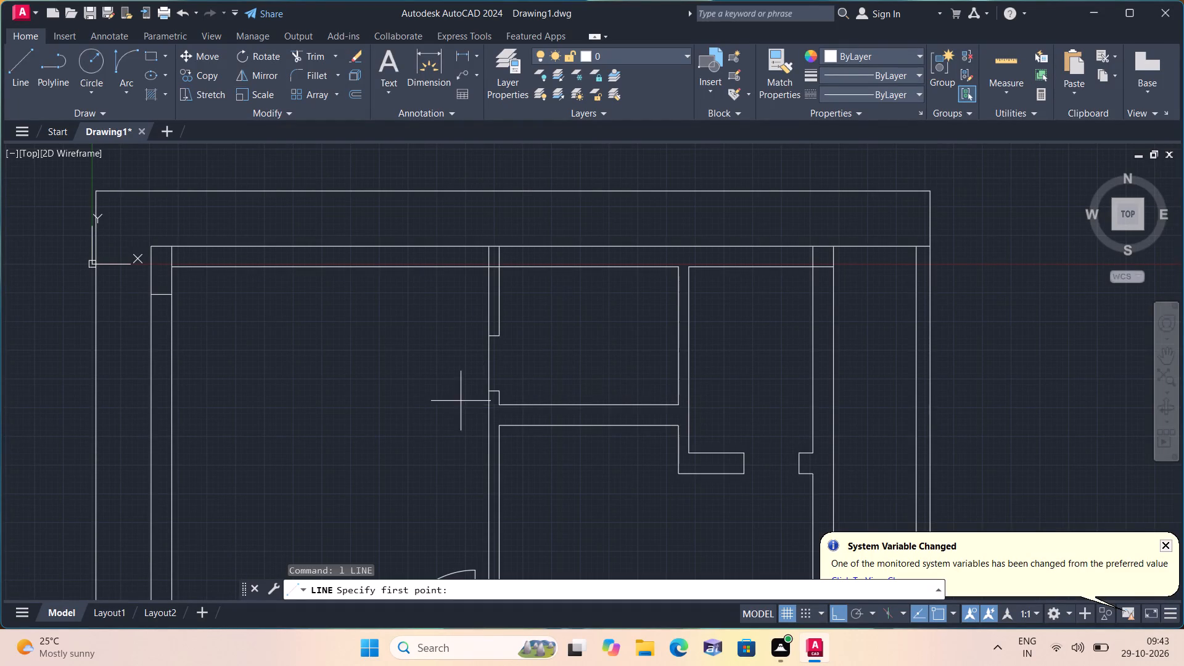
scroll(527, 387, "up", 2)
left_click(512, 384)
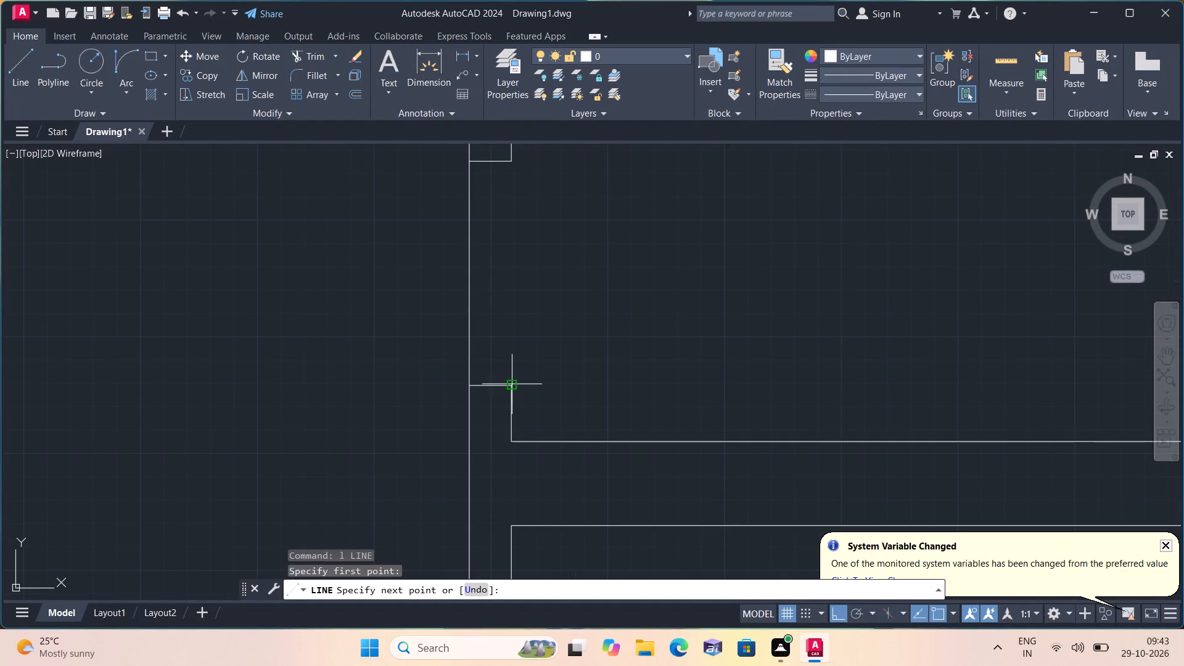
type("2'")
key("space")
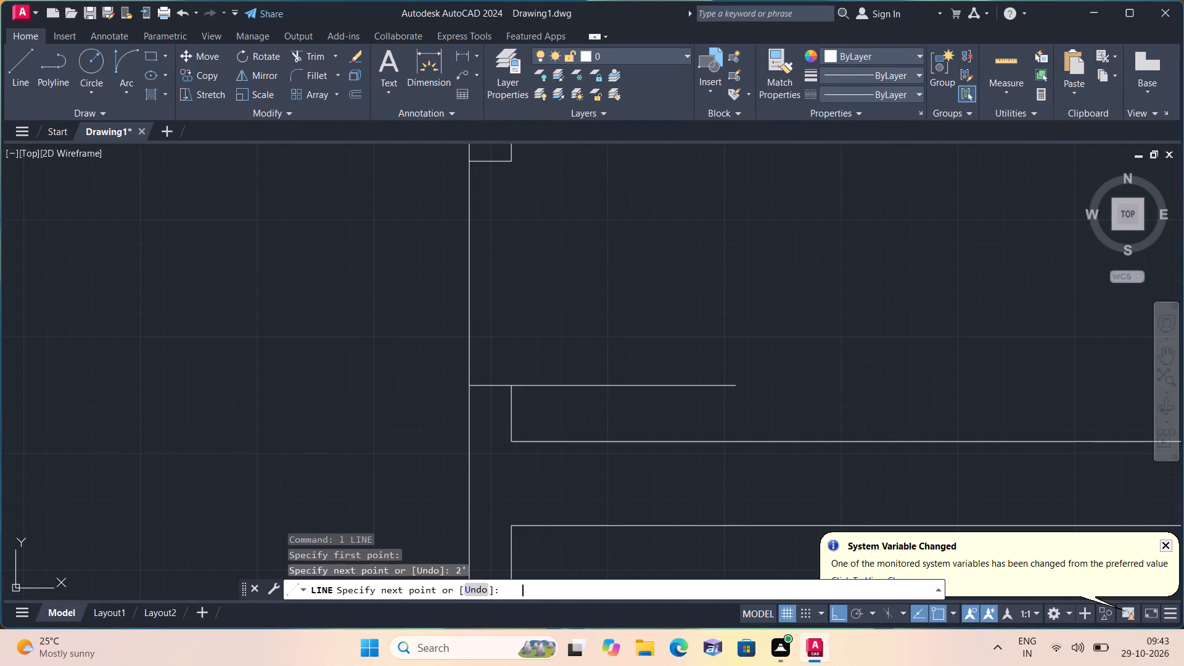
key("space")
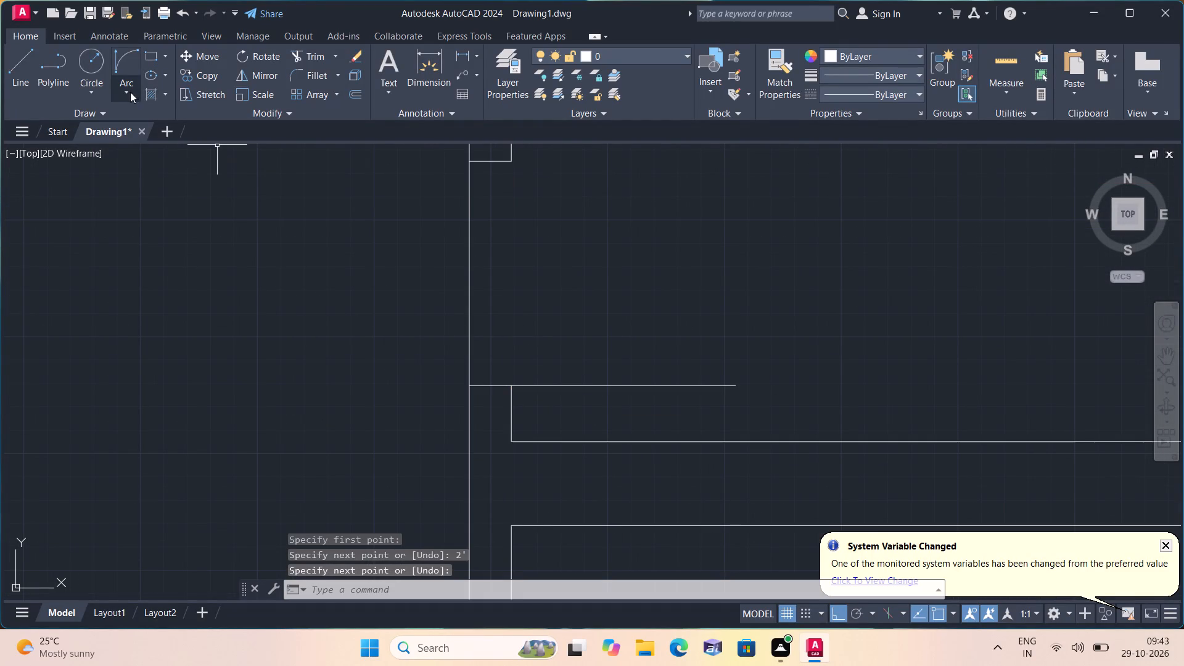
Draw a start-end-direction swing arc from the 2' leaf line's right end to the upper jamb's lower-right corner, bulging up and right.
left_click(130, 91)
left_click(197, 275)
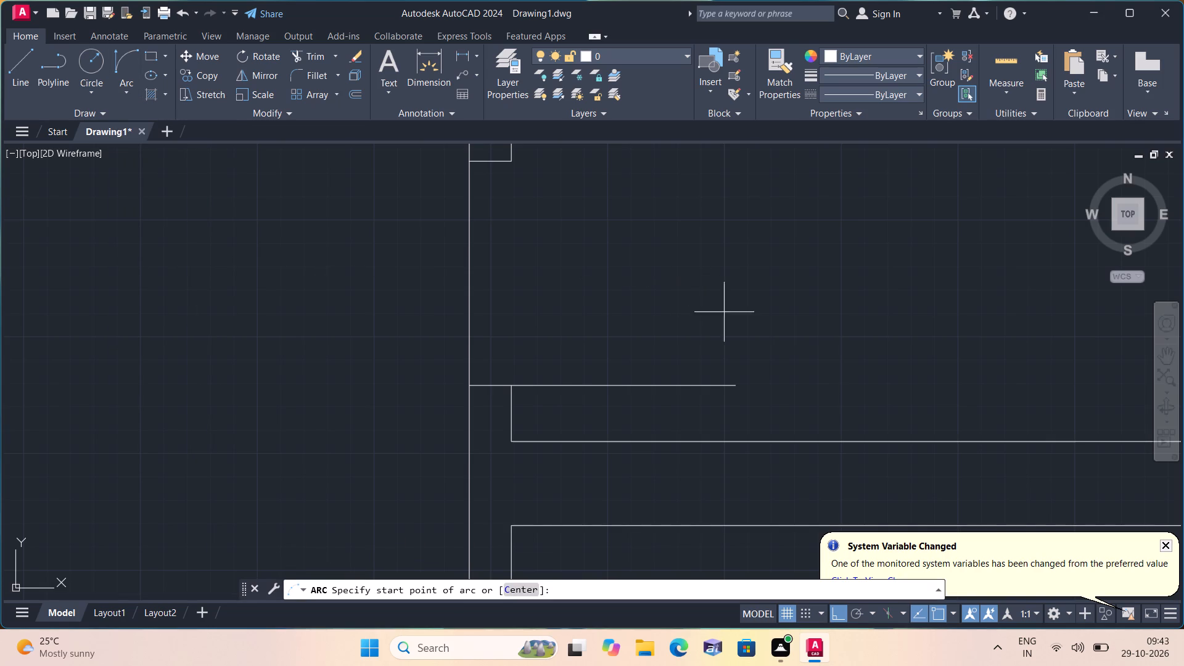
left_click(736, 384)
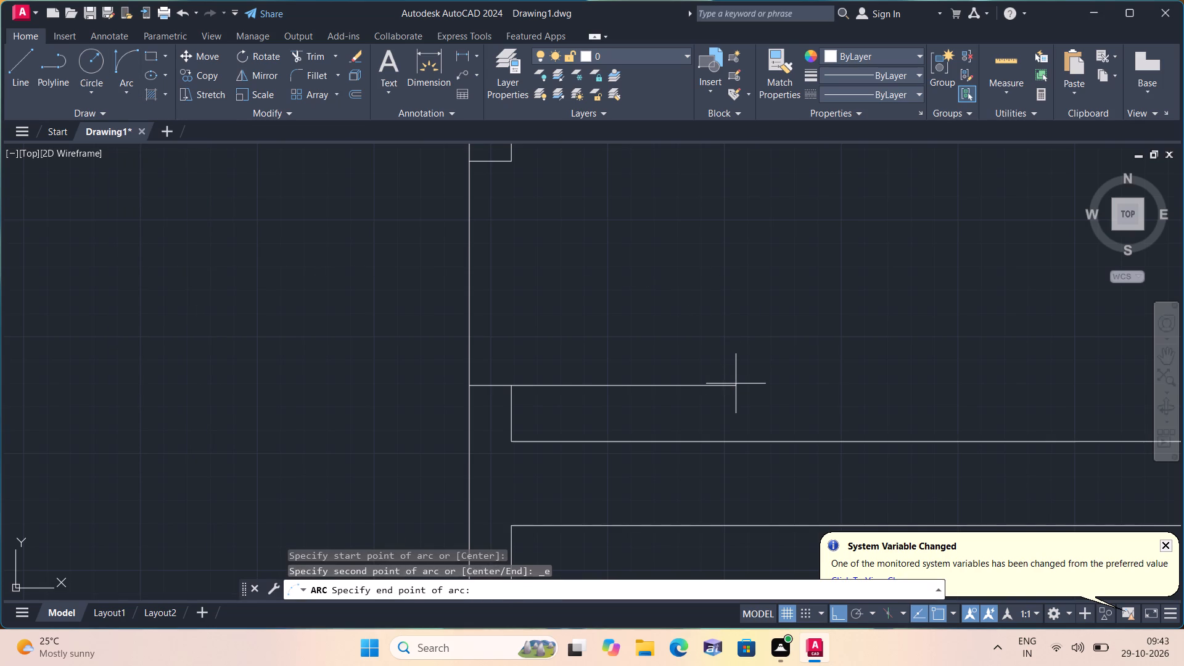
left_click(511, 166)
left_click(633, 182)
Draw a 2' vertical door leaf line upward from the right jamb's upper-left corner at the narrow upper-right room's bottom opening.
scroll(633, 182, "down", 4)
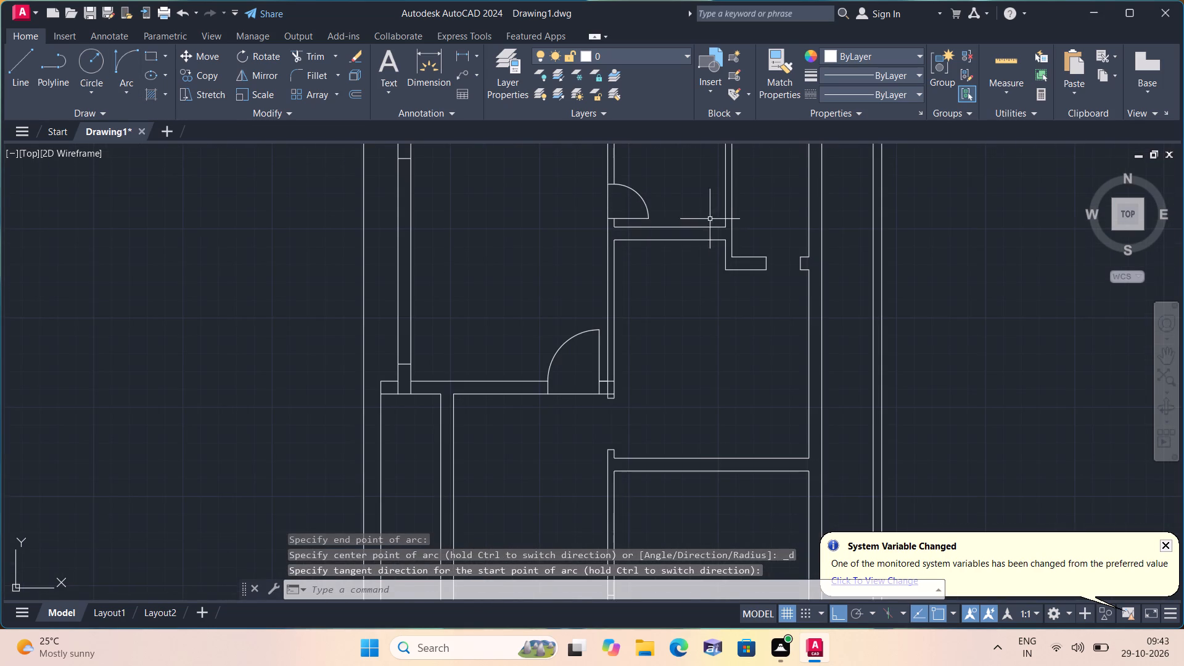
middle_click_drag(738, 214, 648, 234)
key("l")
key("space")
scroll(720, 281, "up", 2)
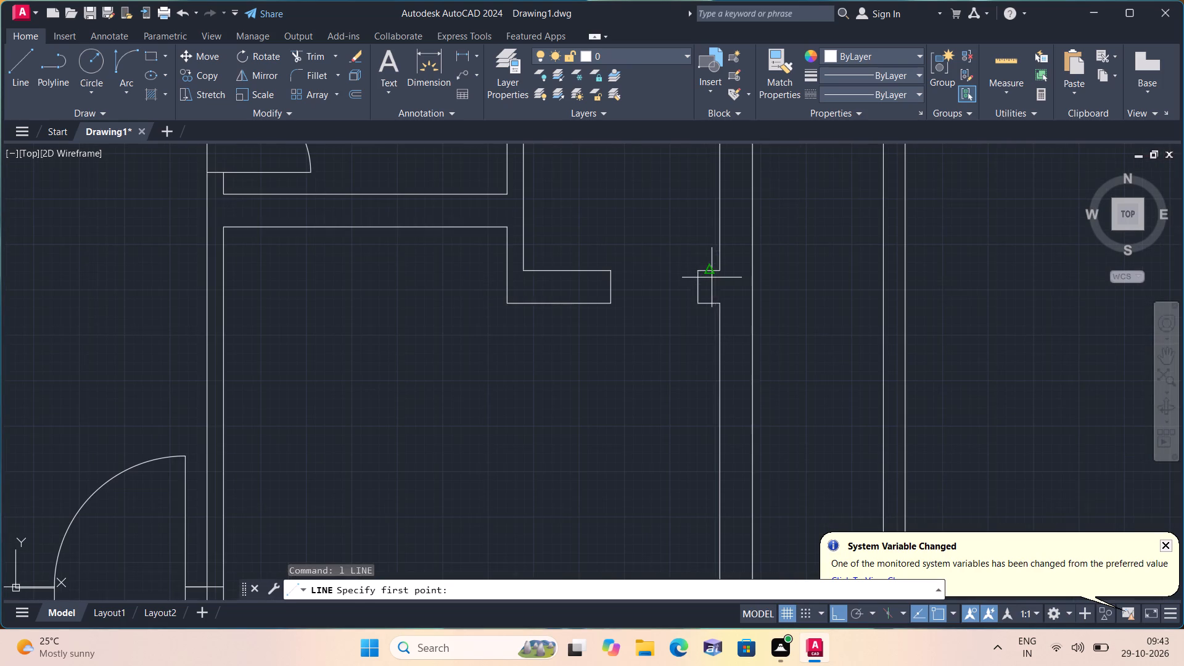
left_click(698, 271)
type("2'")
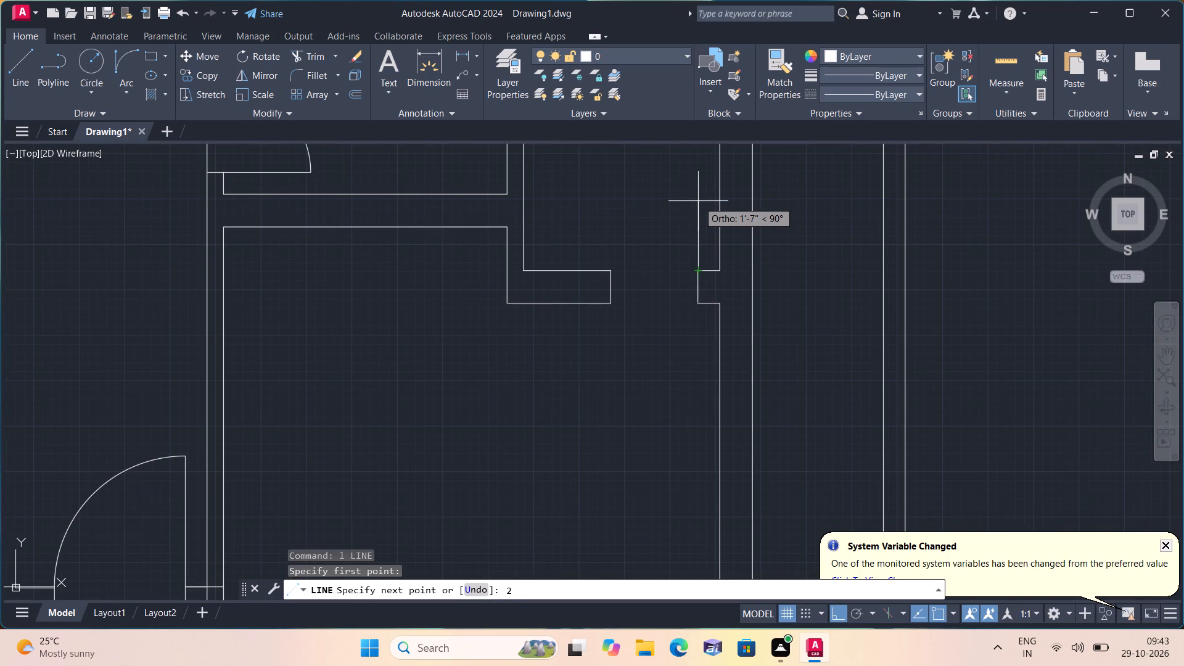
key("space")
key("space")
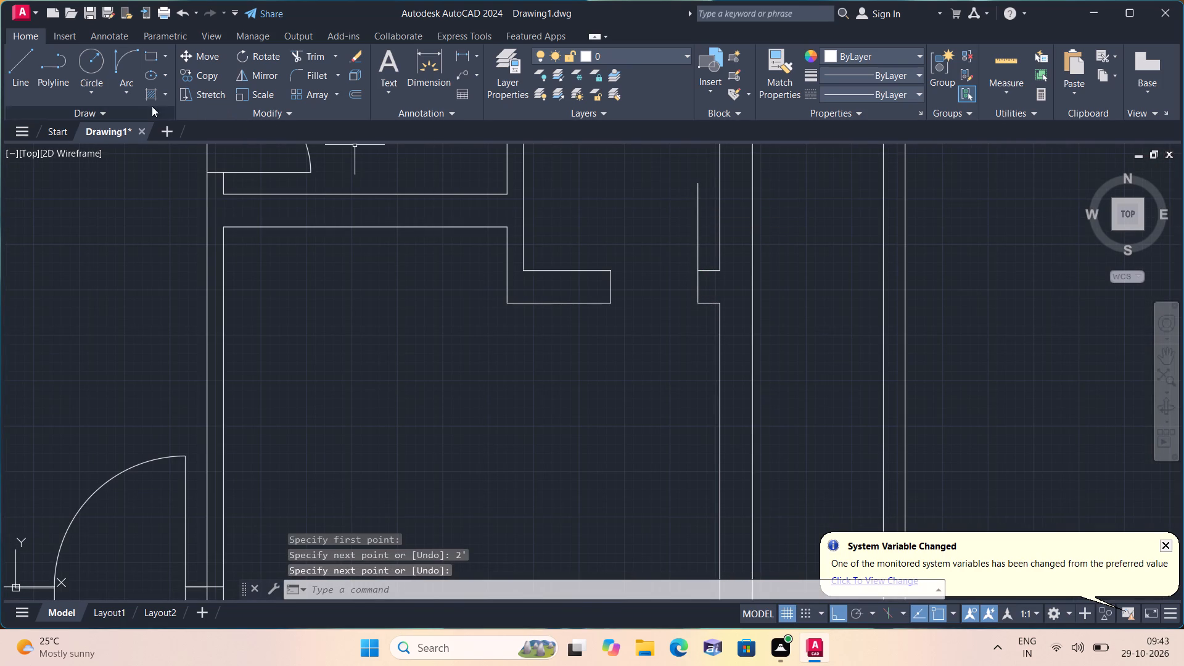
Draw a start-end-direction swing arc from the vertical 2' leaf line's top end to the left jamb's upper-right corner, bulging up and left.
left_click(131, 96)
left_click(199, 278)
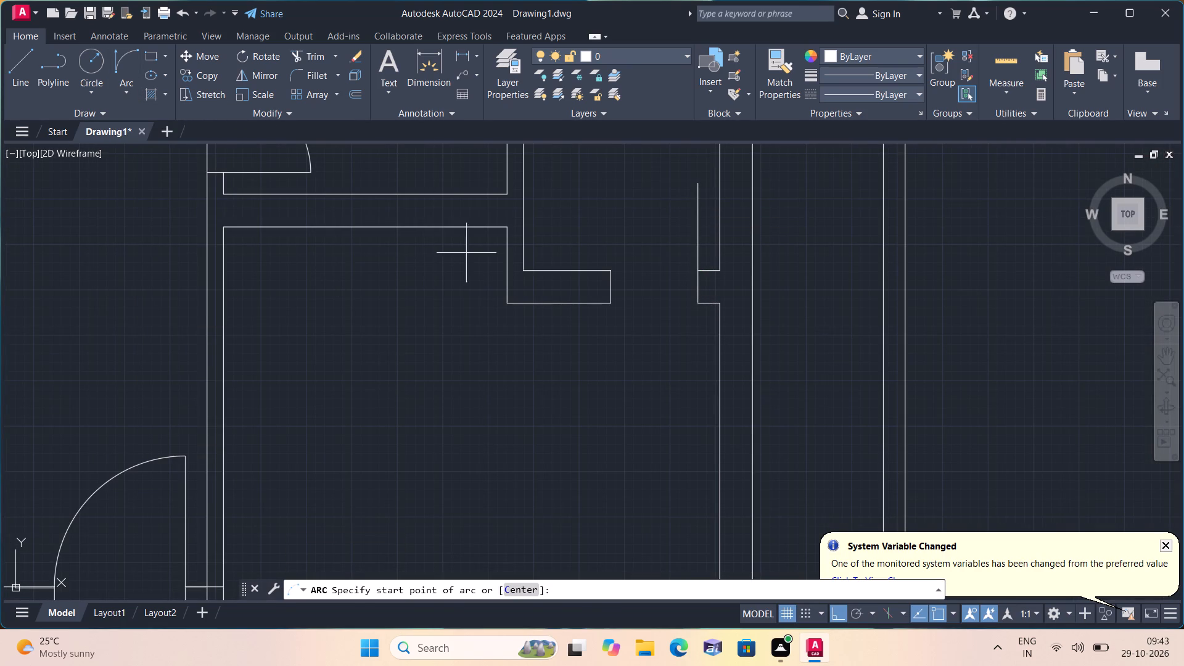
left_click(696, 187)
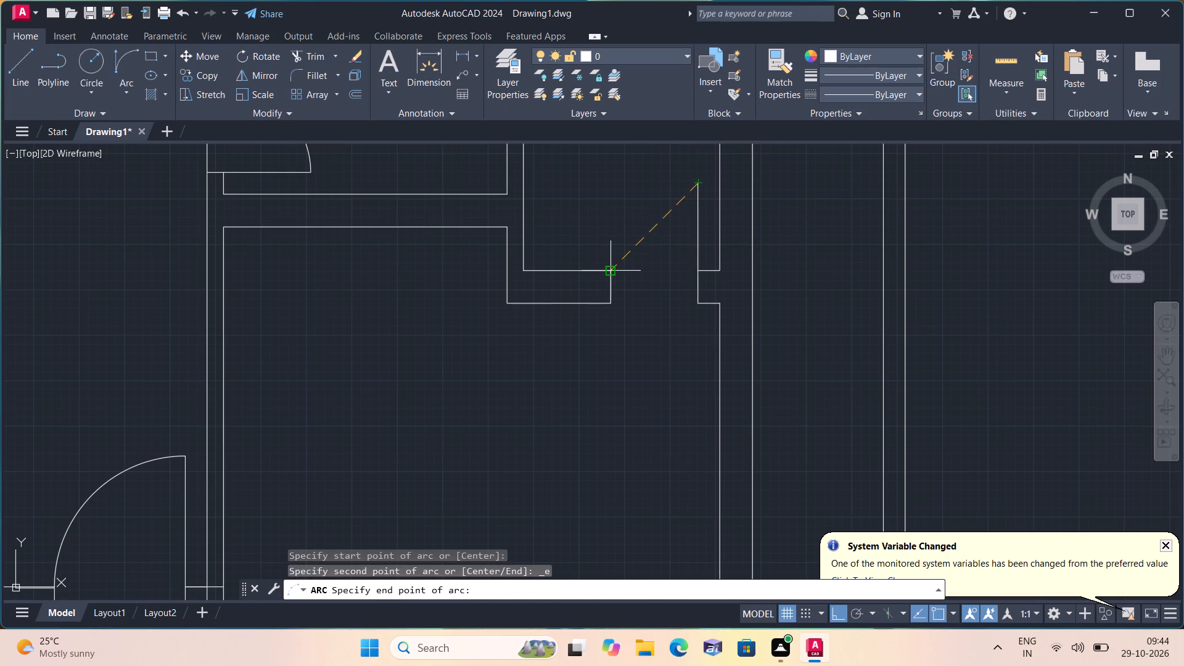
left_click(612, 266)
left_click(601, 248)
Draw a vertical threshold line joining the two jambs' left corners across the left-wall opening of the room below the small toilet-sized rooms.
scroll(601, 248, "down", 2)
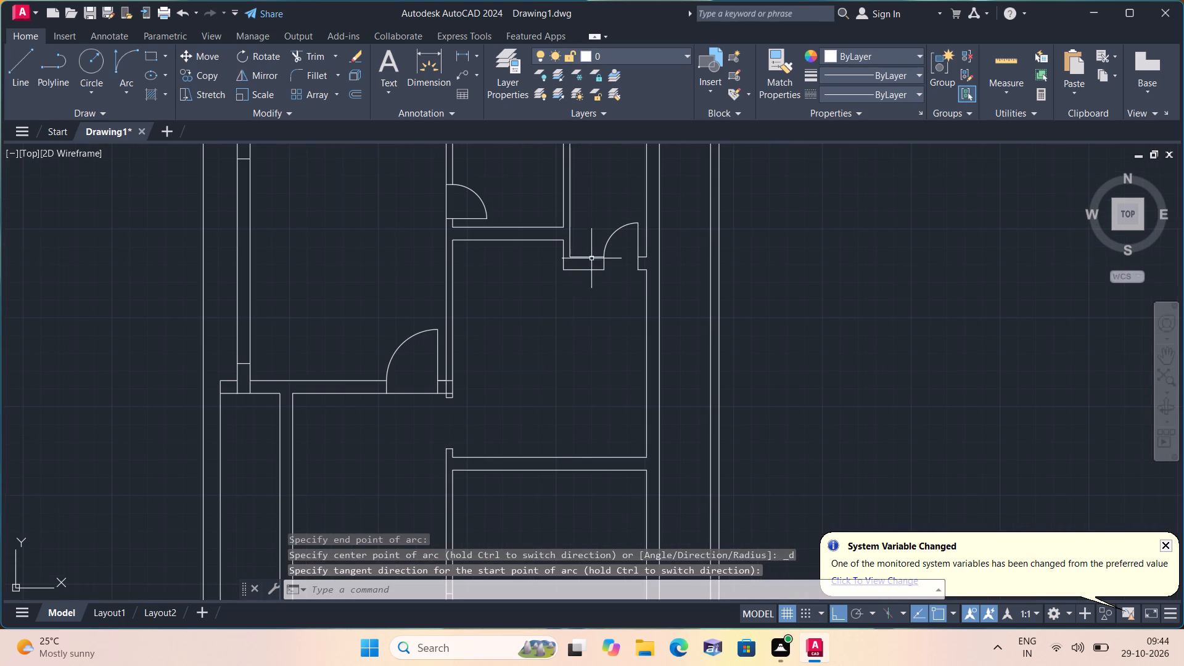
middle_click_drag(558, 342, 628, 232)
scroll(628, 232, "down", 1)
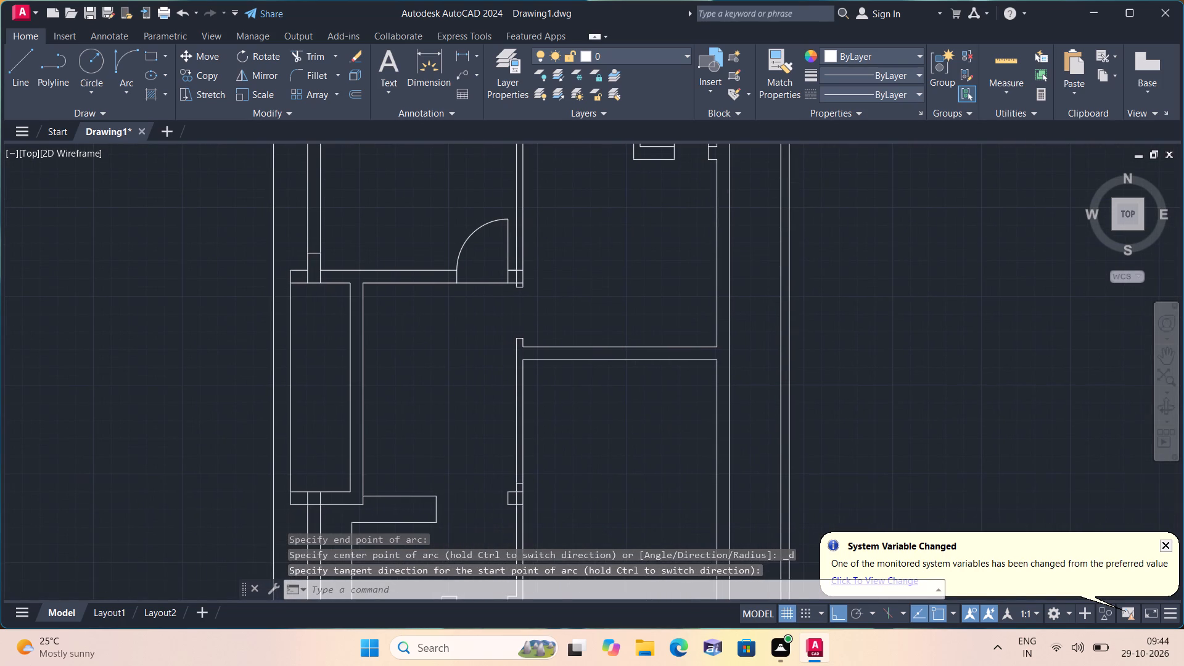
scroll(628, 232, "down", 1)
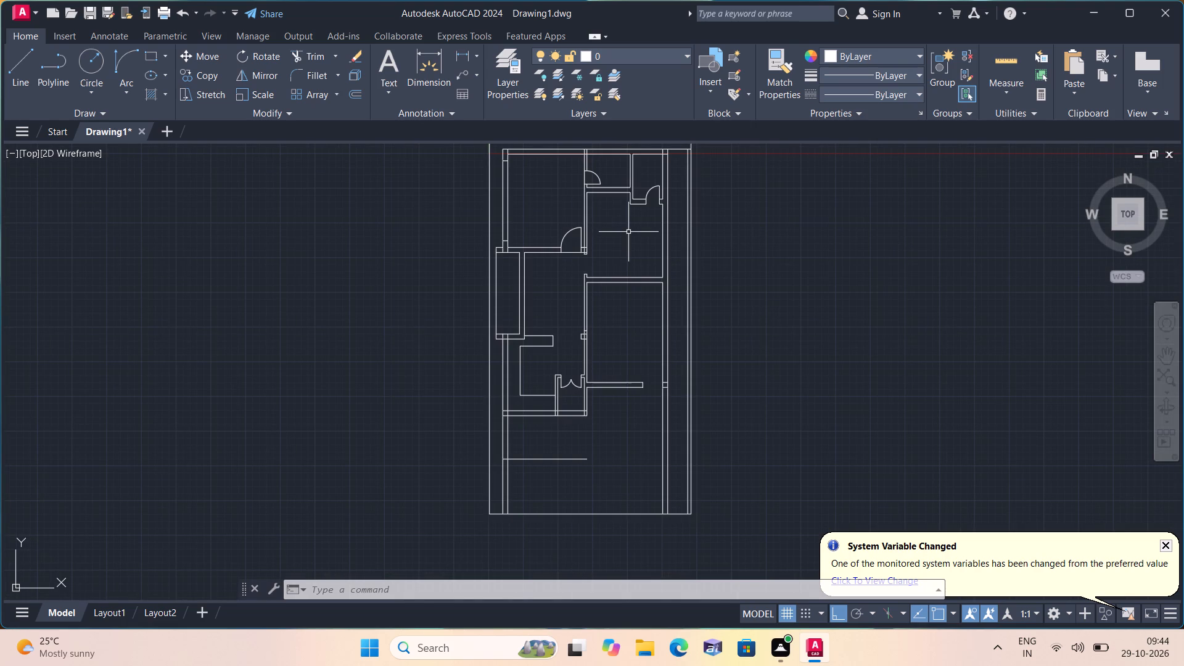
scroll(628, 232, "up", 1)
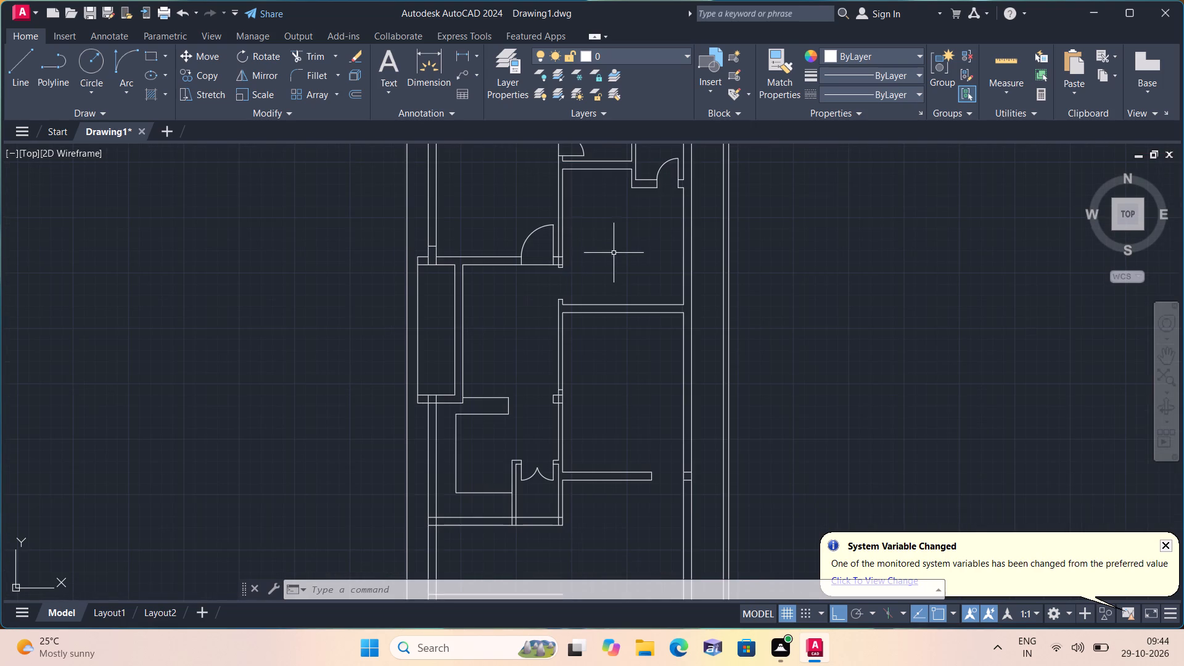
middle_click_drag(614, 266, 661, 257)
key("l")
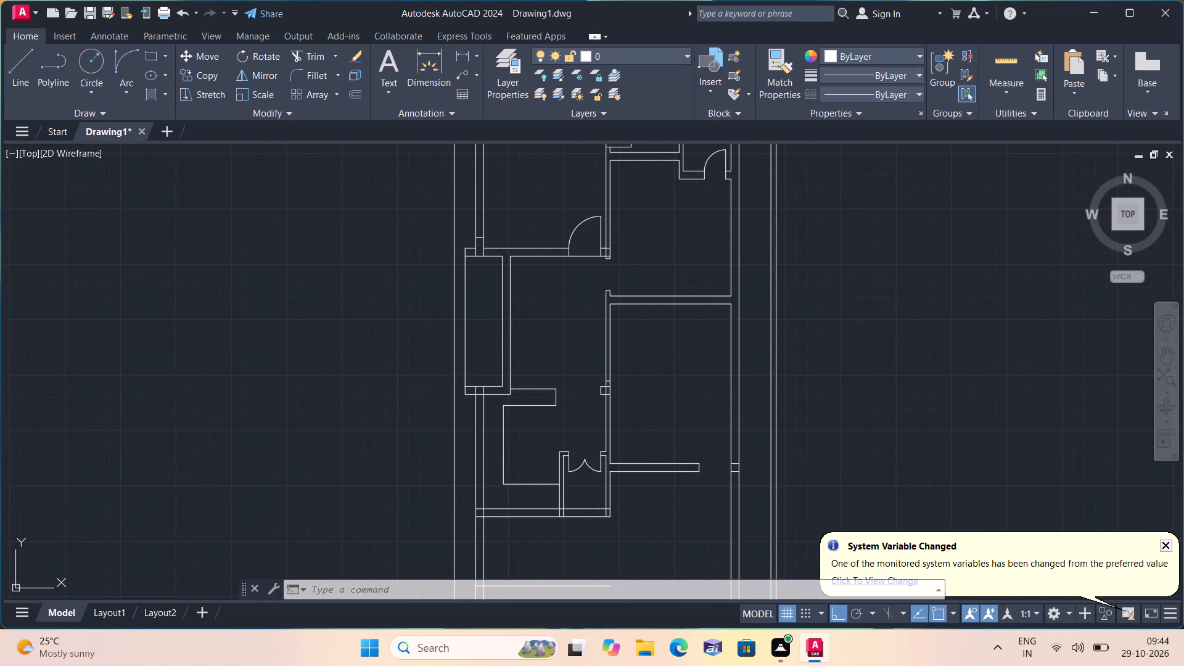
key("space")
scroll(623, 289, "up", 3)
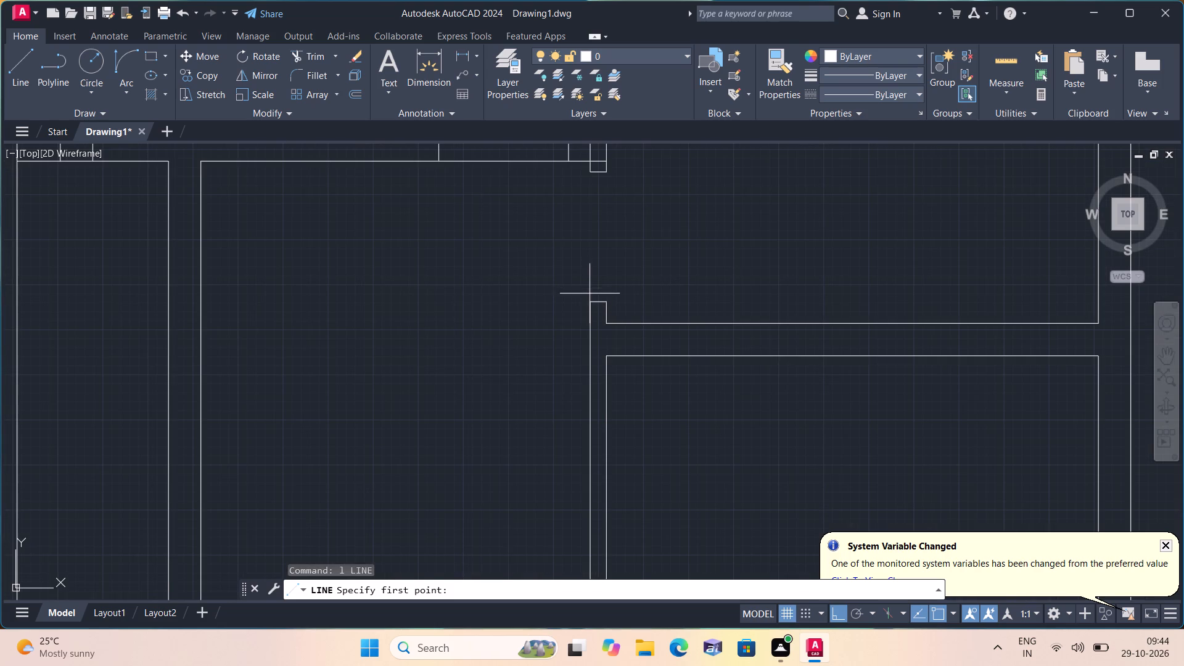
left_click(590, 301)
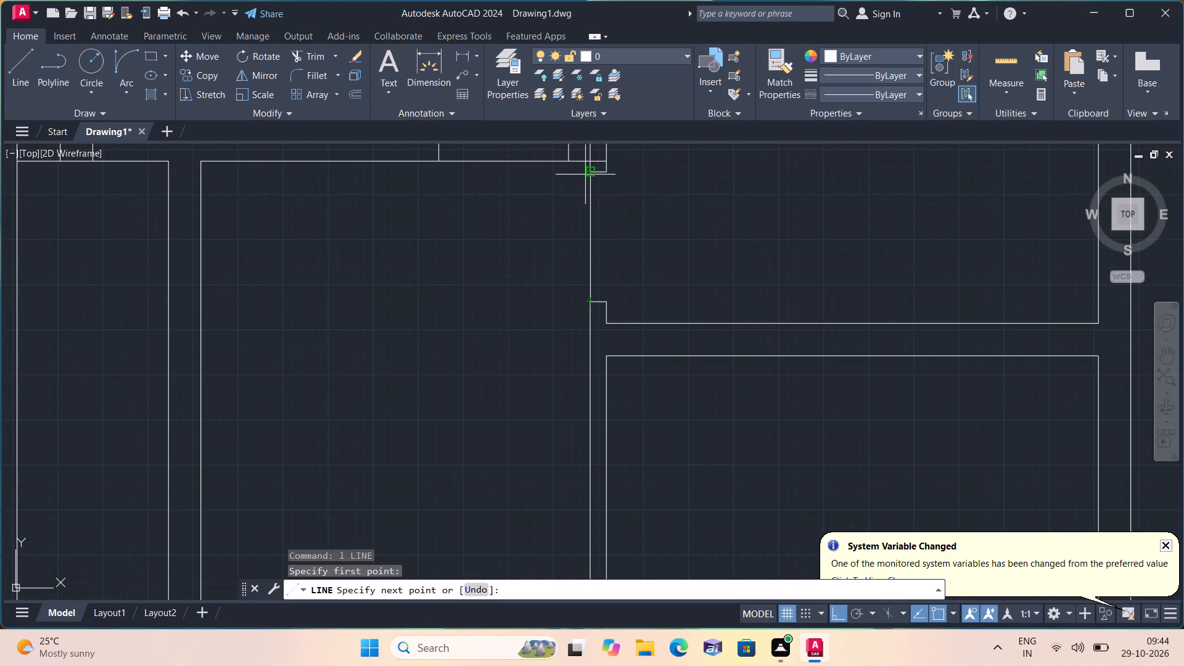
left_click(589, 175)
key("space")
Draw a 3' horizontal door leaf line rightward from the lower jamb's upper-right corner at that left-wall opening.
key("space")
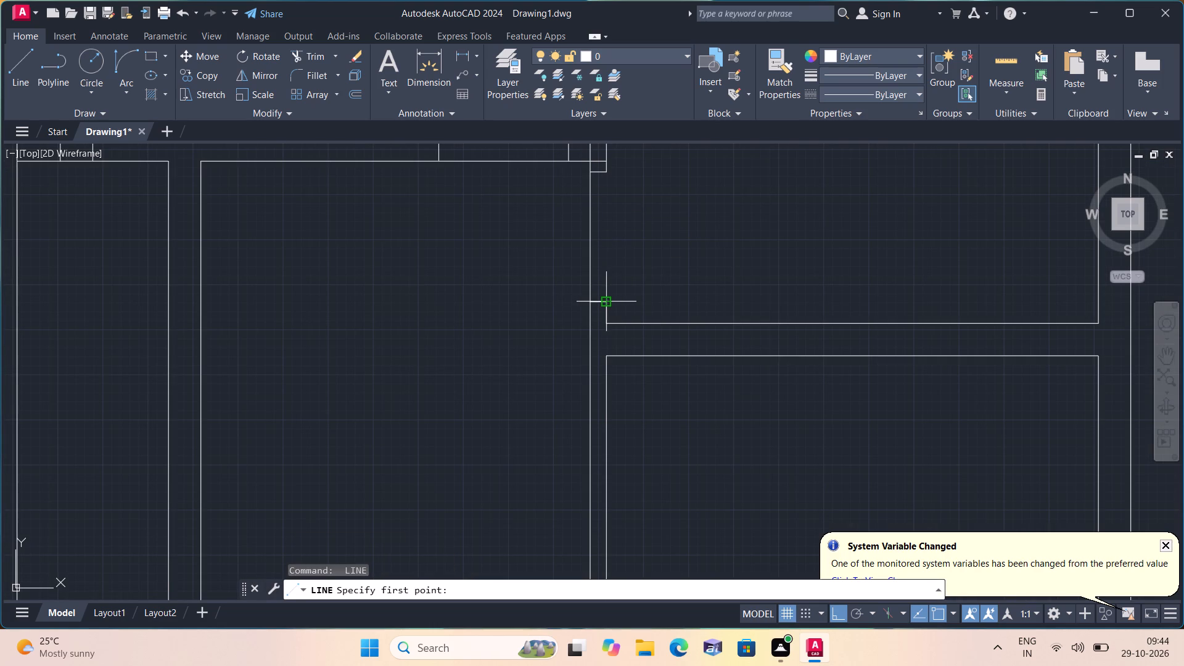
left_click(610, 300)
type("3;'")
key("BackSpace")
key("BackSpace")
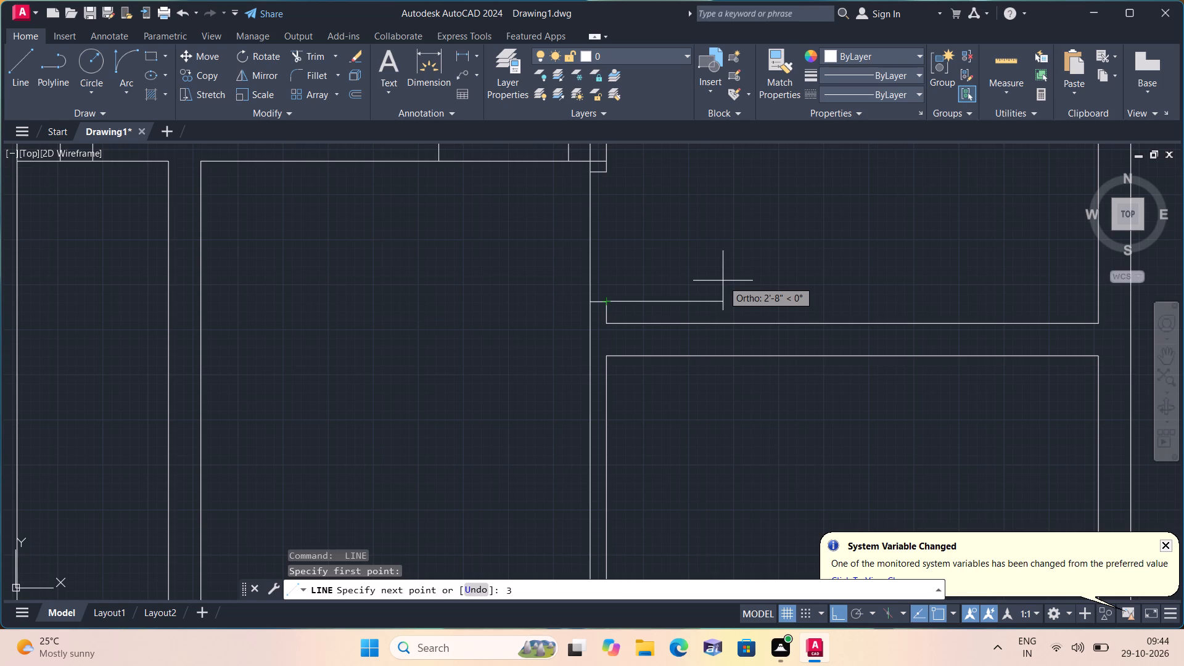
type("'")
key("space")
key("space")
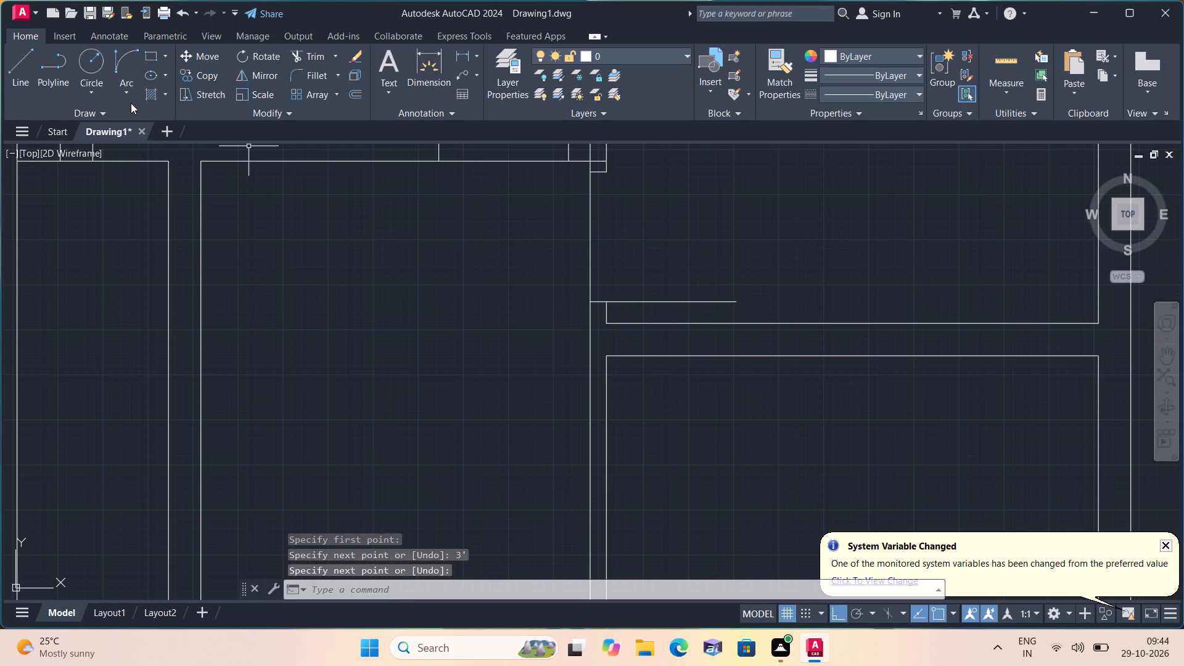
Draw a start-end-direction swing arc from the 3' leaf line's right end to the upper jamb's lower-right corner, bulging up and right.
left_click(124, 85)
left_click(189, 280)
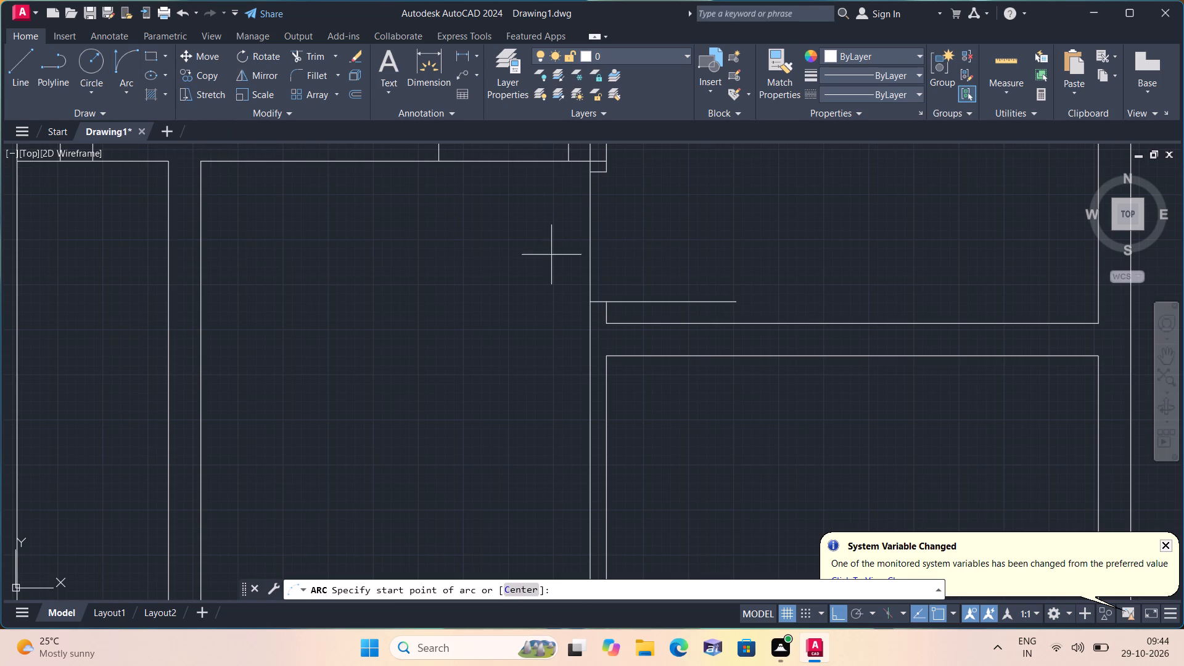
left_click(734, 300)
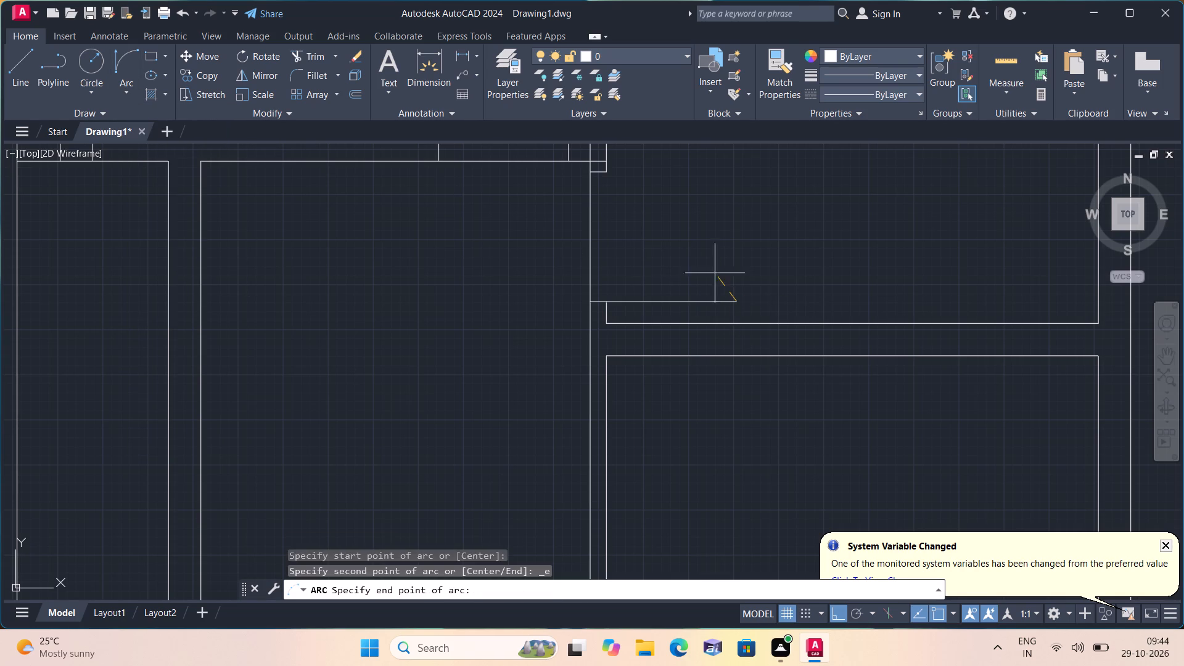
left_click(611, 172)
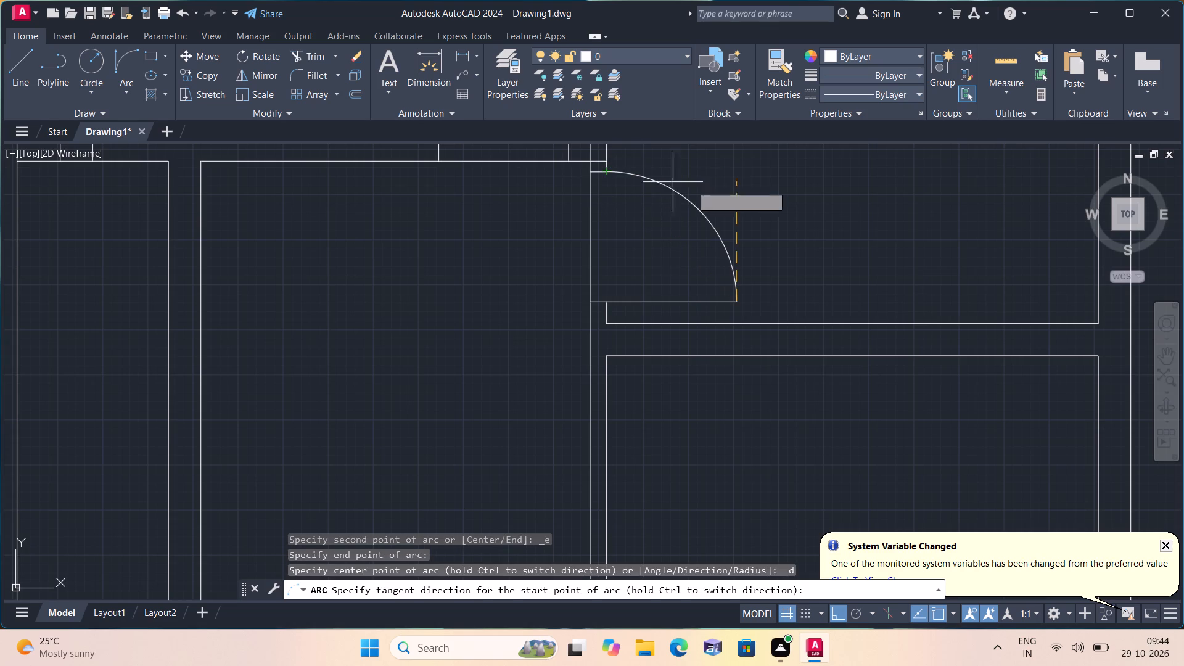
left_click(726, 192)
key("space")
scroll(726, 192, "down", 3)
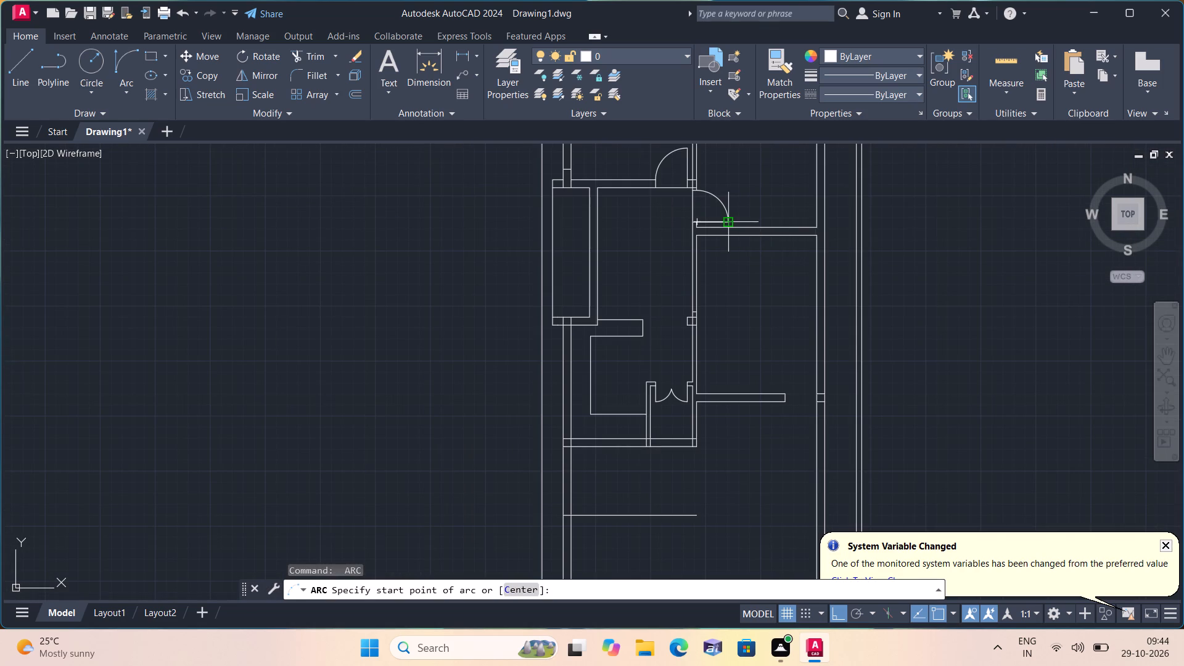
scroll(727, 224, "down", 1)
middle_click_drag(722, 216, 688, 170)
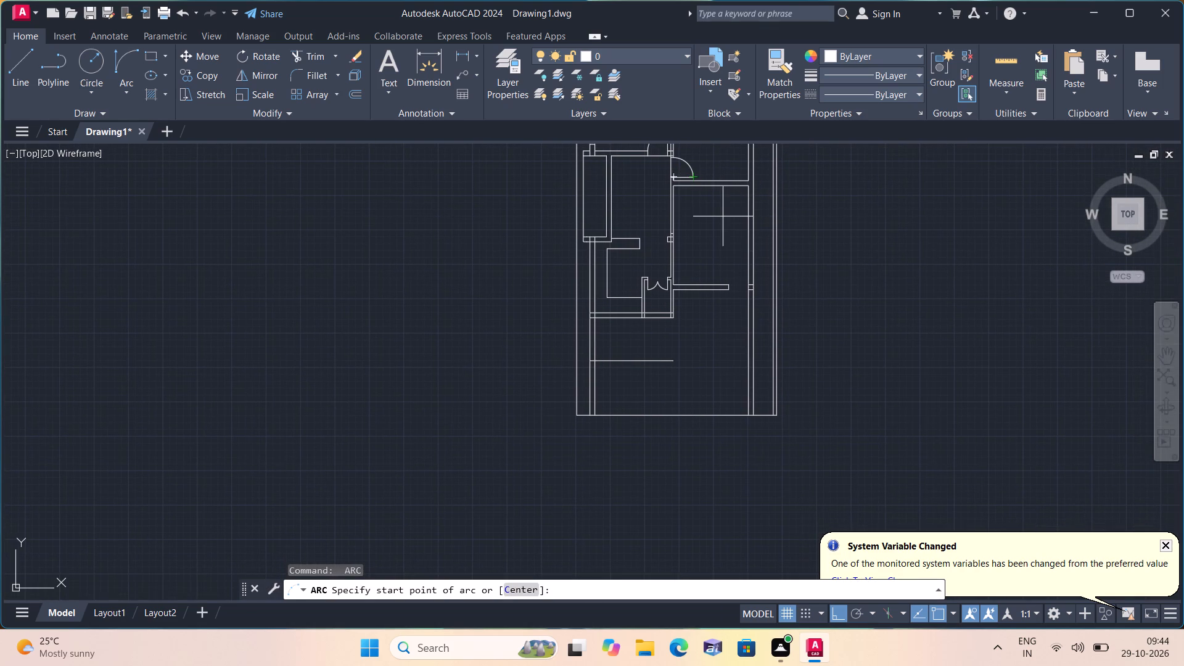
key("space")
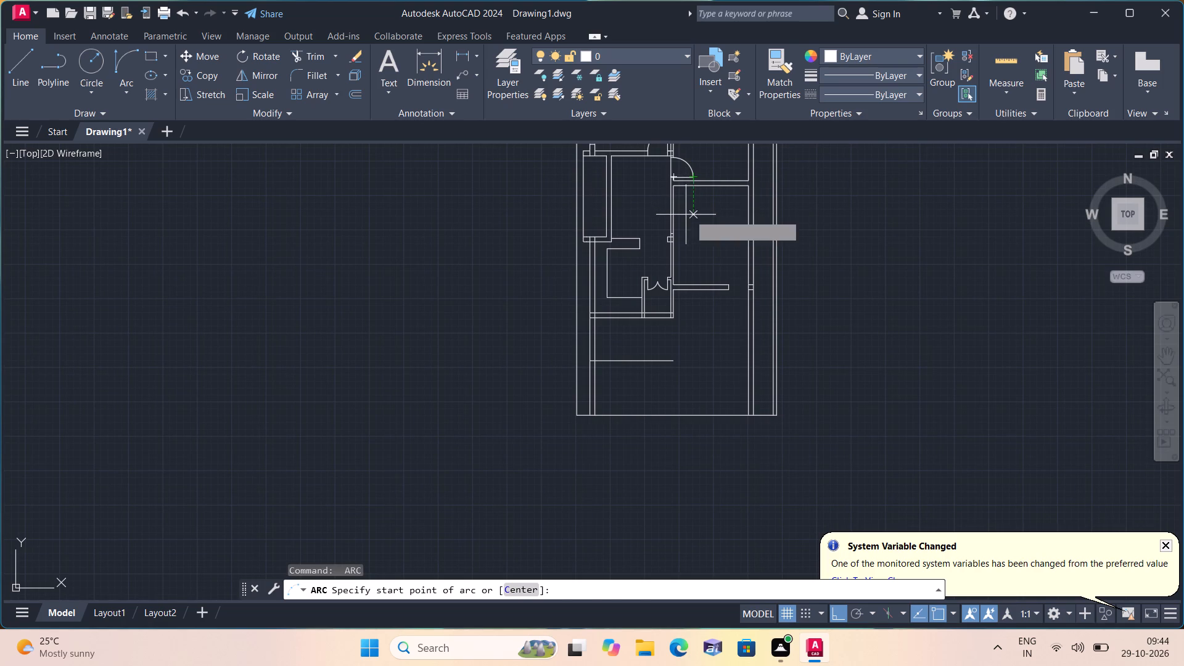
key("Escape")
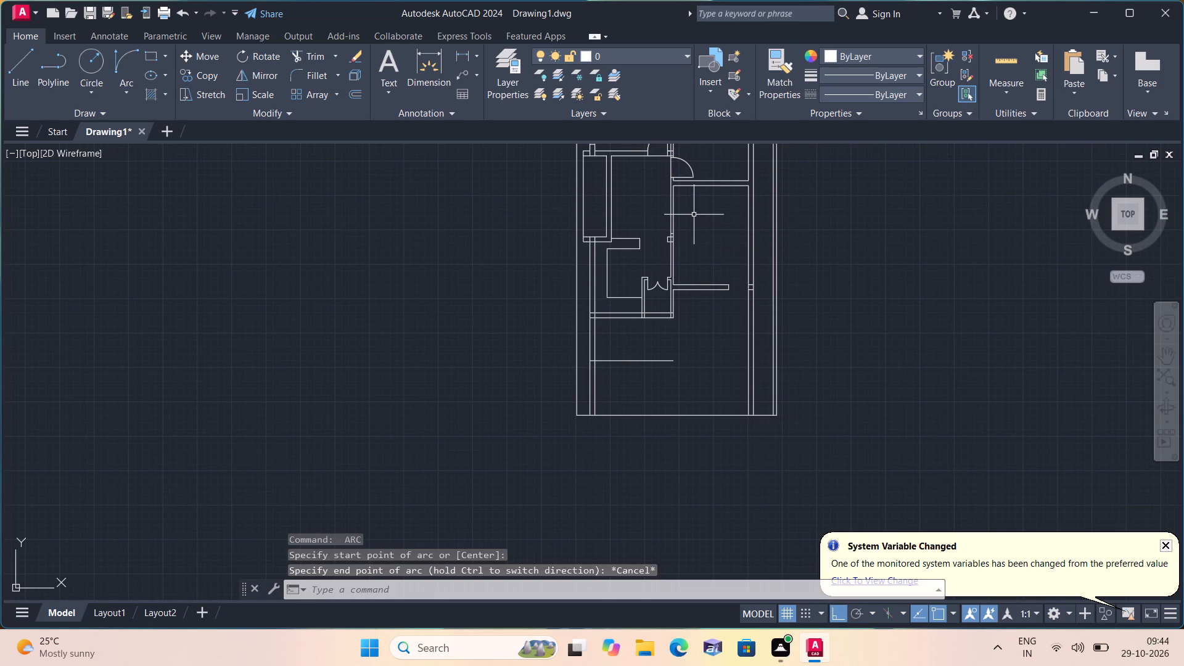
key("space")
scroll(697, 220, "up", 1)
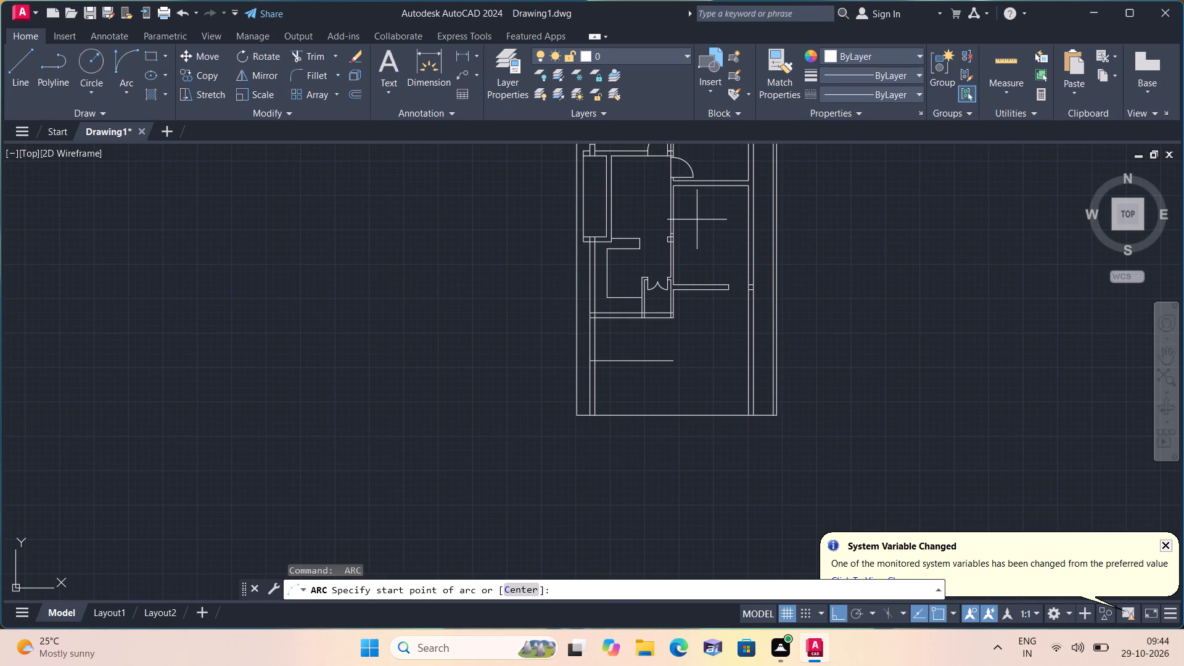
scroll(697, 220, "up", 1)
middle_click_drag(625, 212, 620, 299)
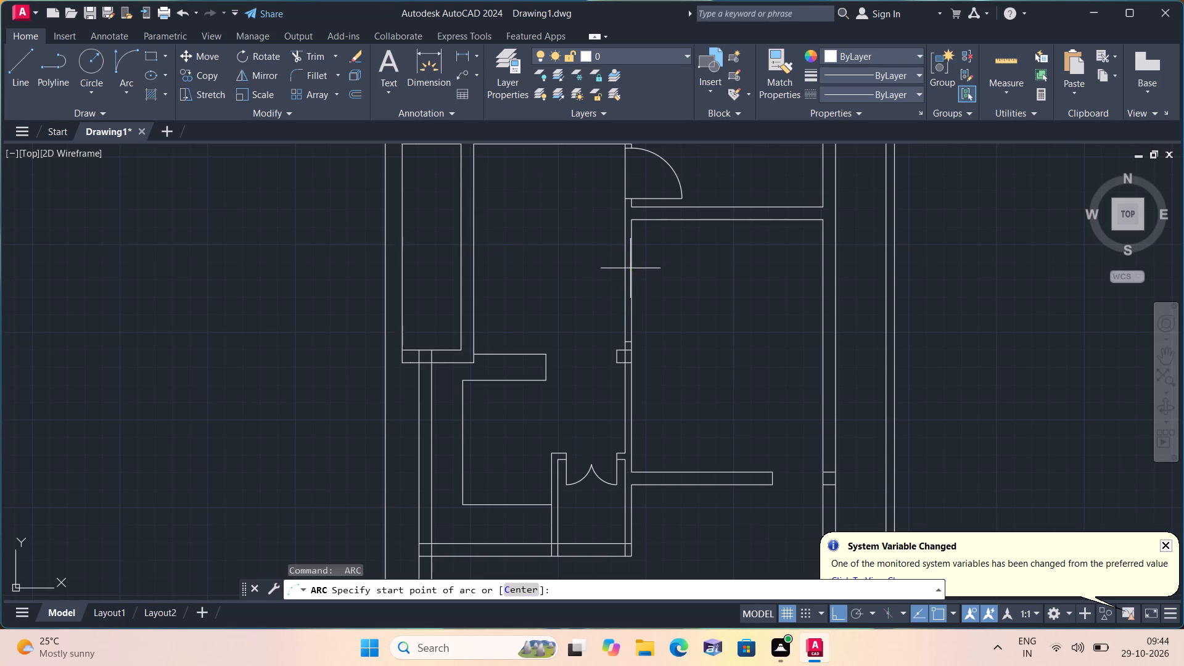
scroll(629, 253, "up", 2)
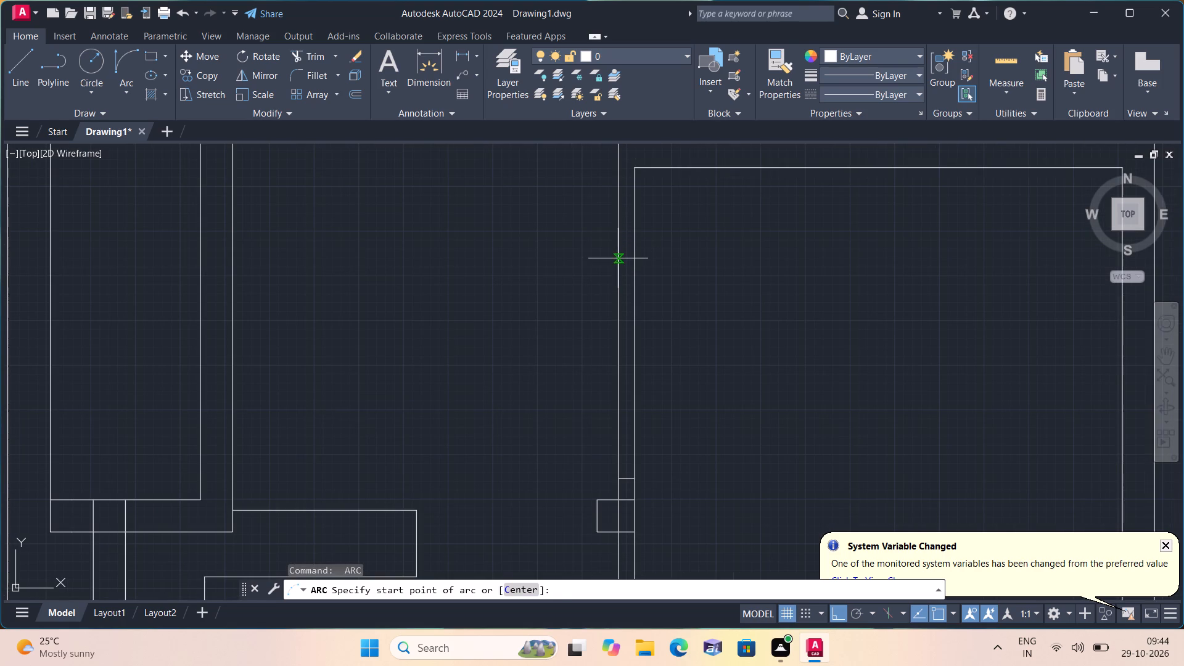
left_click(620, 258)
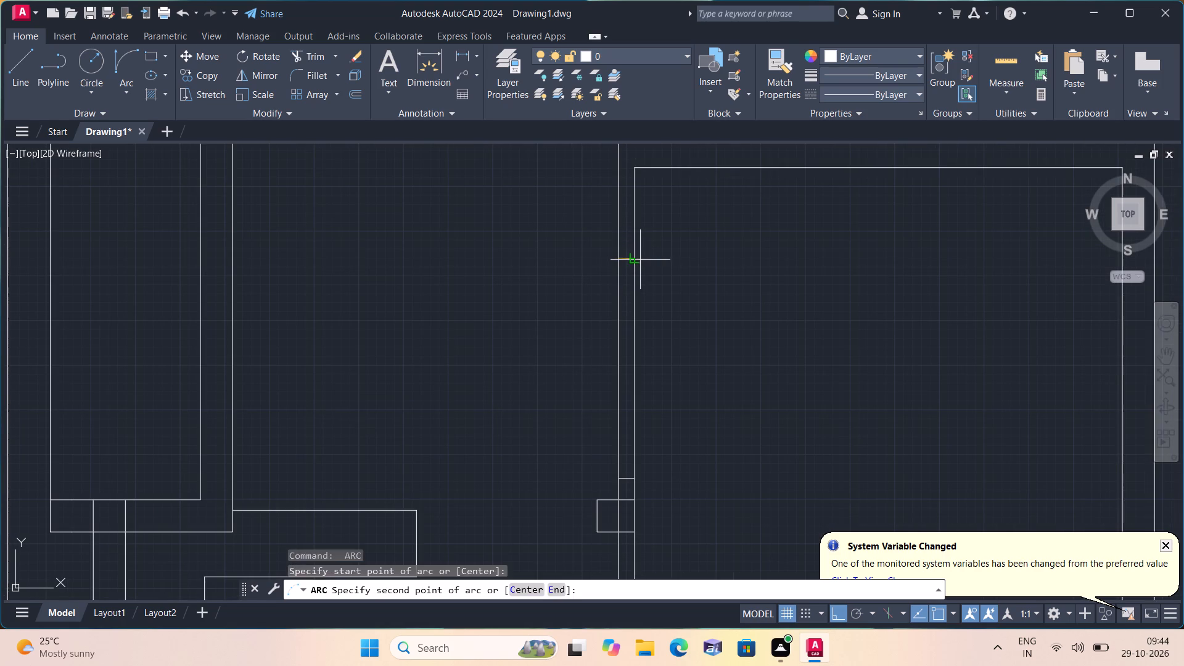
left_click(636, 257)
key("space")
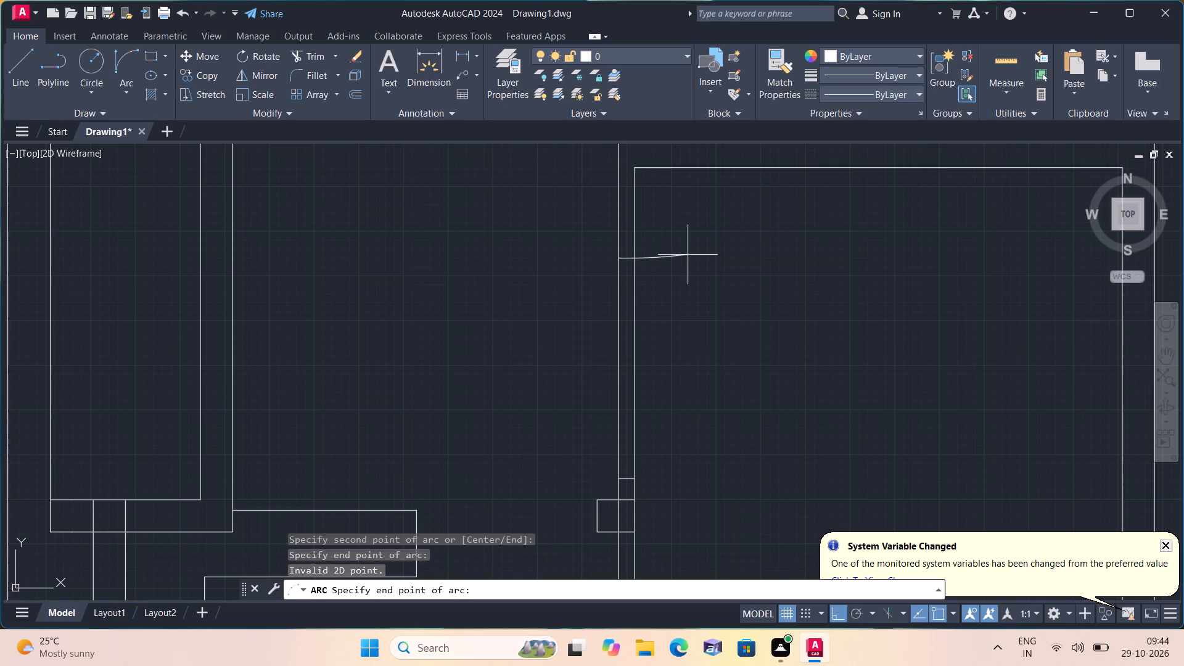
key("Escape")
Draw a short horizontal line across the wall thickness, a little below the upper-left corner of the room under the 3' door's room.
key("l")
key("space")
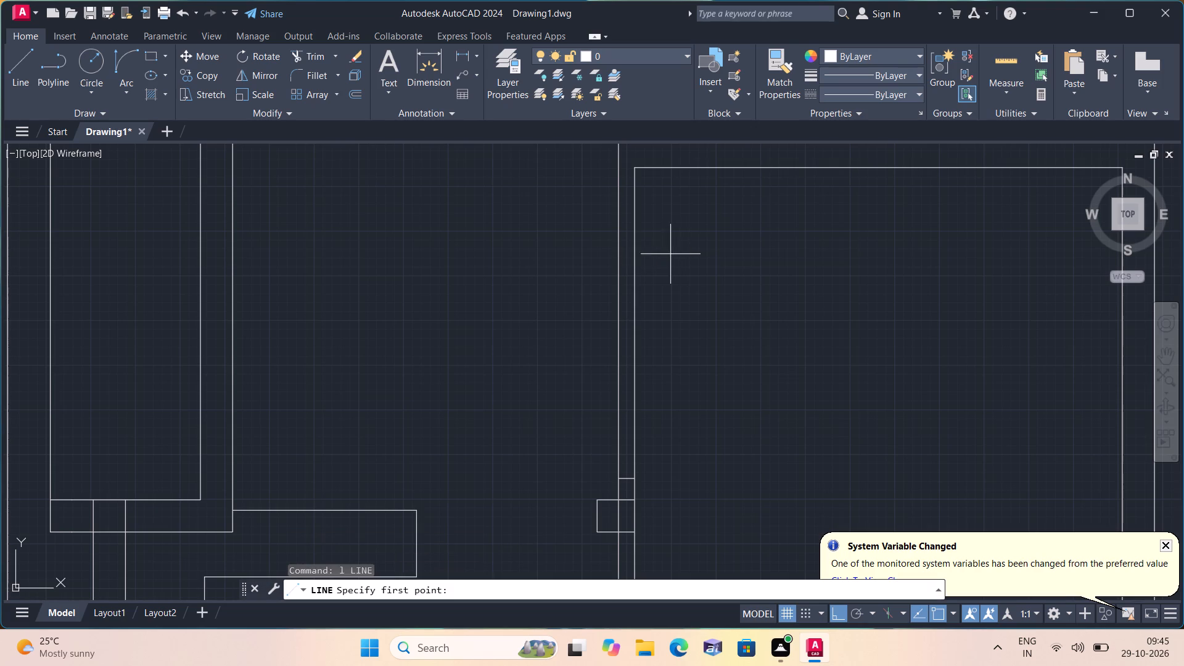
left_click(639, 259)
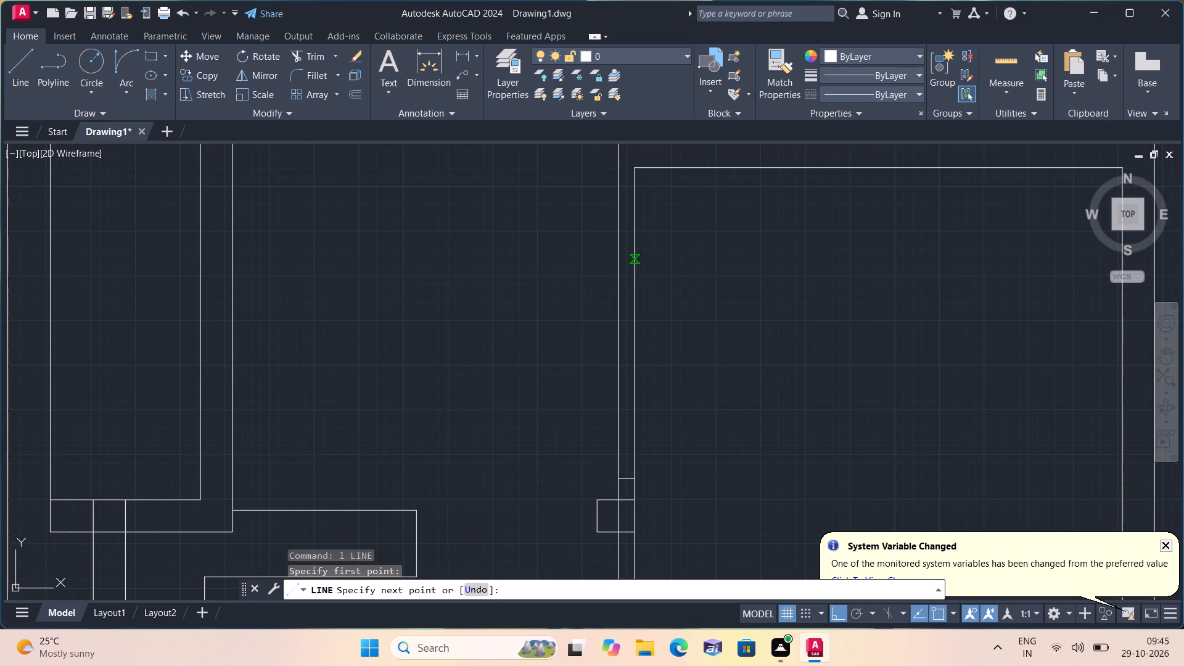
left_click(619, 260)
key("space")
Trim both wall face lines between the new cross line and the lower wall stub to open a gap in the wall.
type("trim")
key("space")
left_click_drag(728, 279, 536, 364)
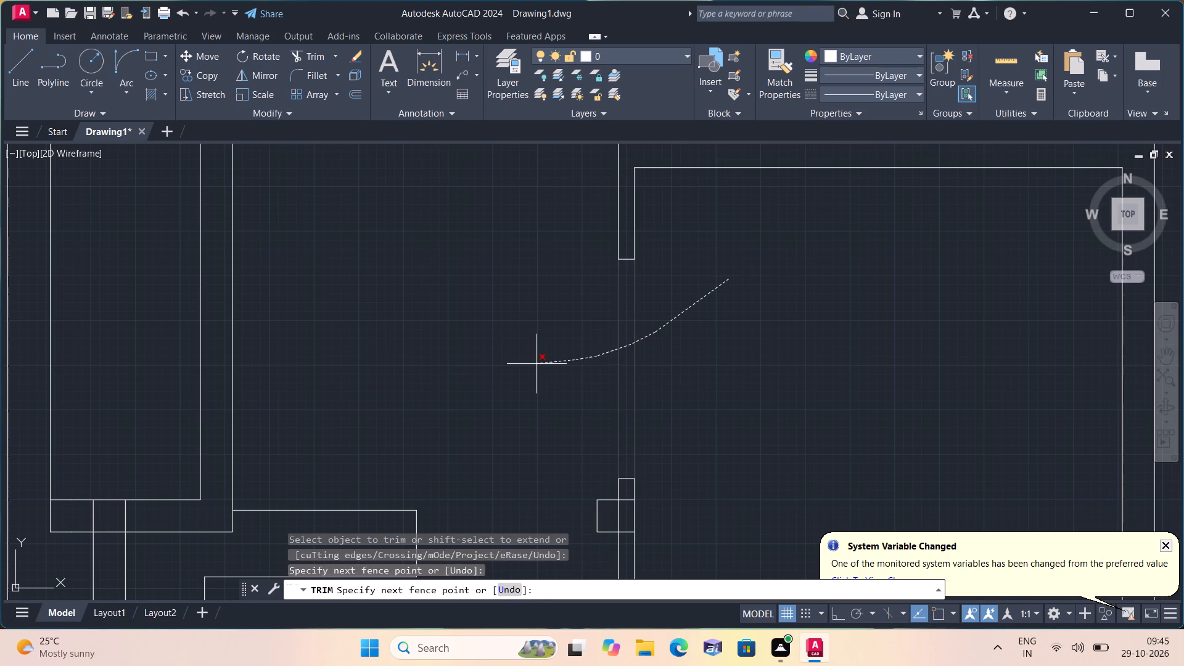
scroll(535, 355, "down", 2)
middle_click_drag(531, 344, 554, 366)
key("space")
middle_click_drag(554, 341, 545, 435)
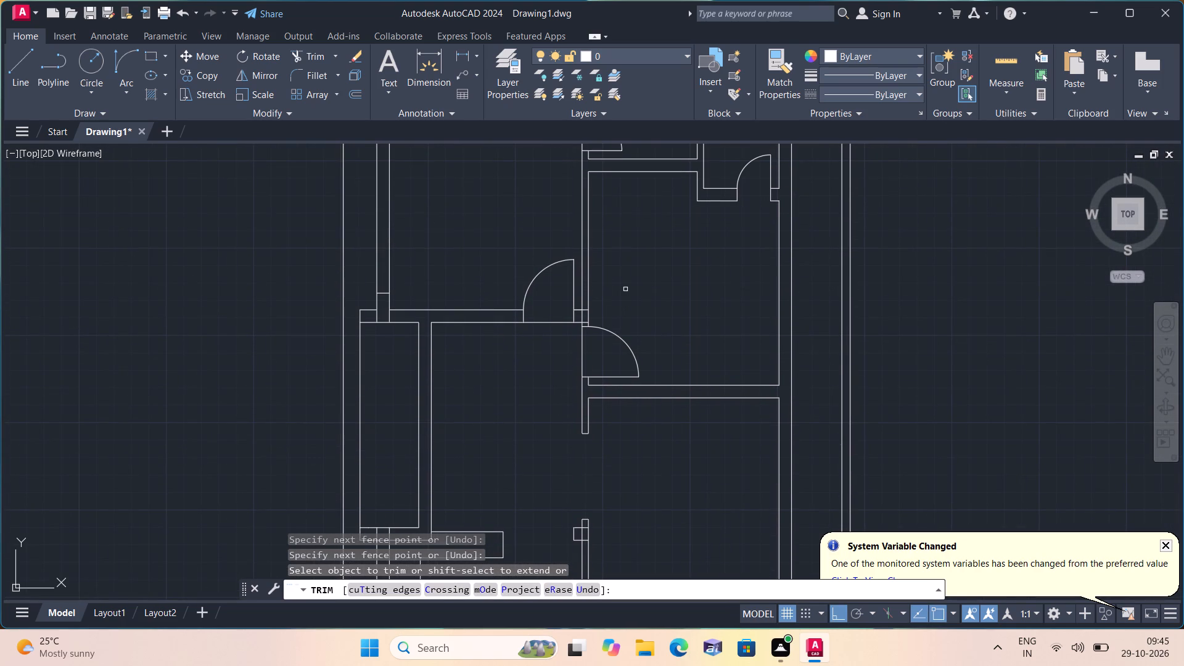
key("Escape")
At the top wall's junction with the middle partition, draw lines 1' down the partition's right face, 4.5" right, and up to the outer wall line.
type("l")
key("space")
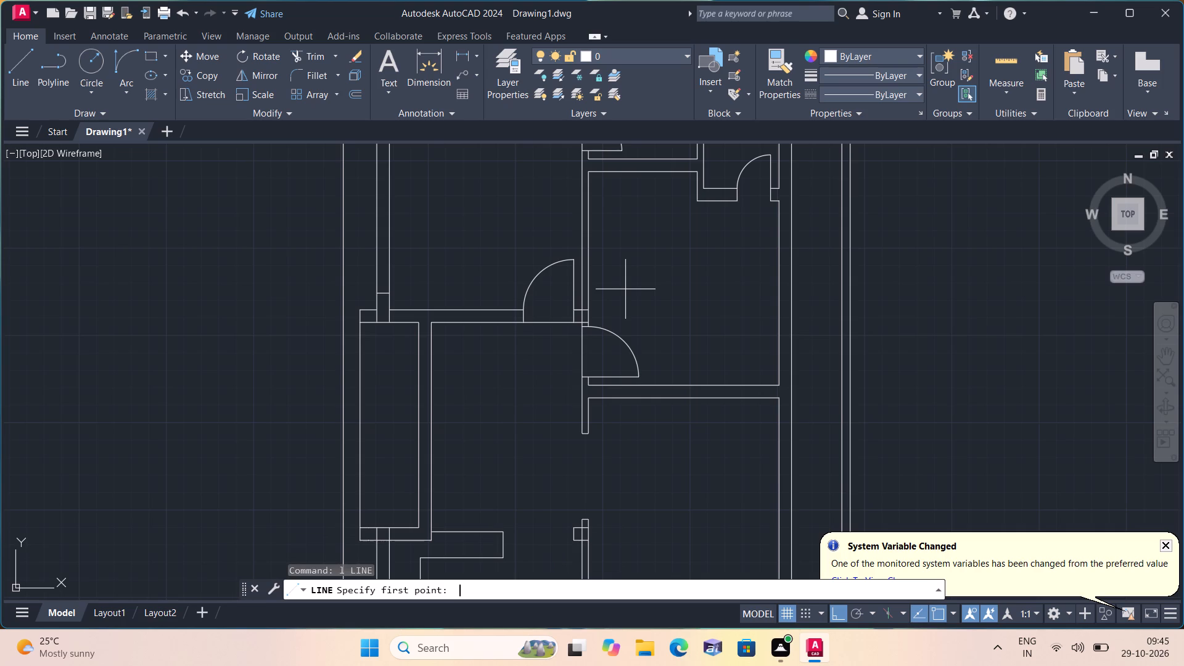
middle_click_drag(625, 289, 600, 452)
middle_click_drag(647, 234, 615, 523)
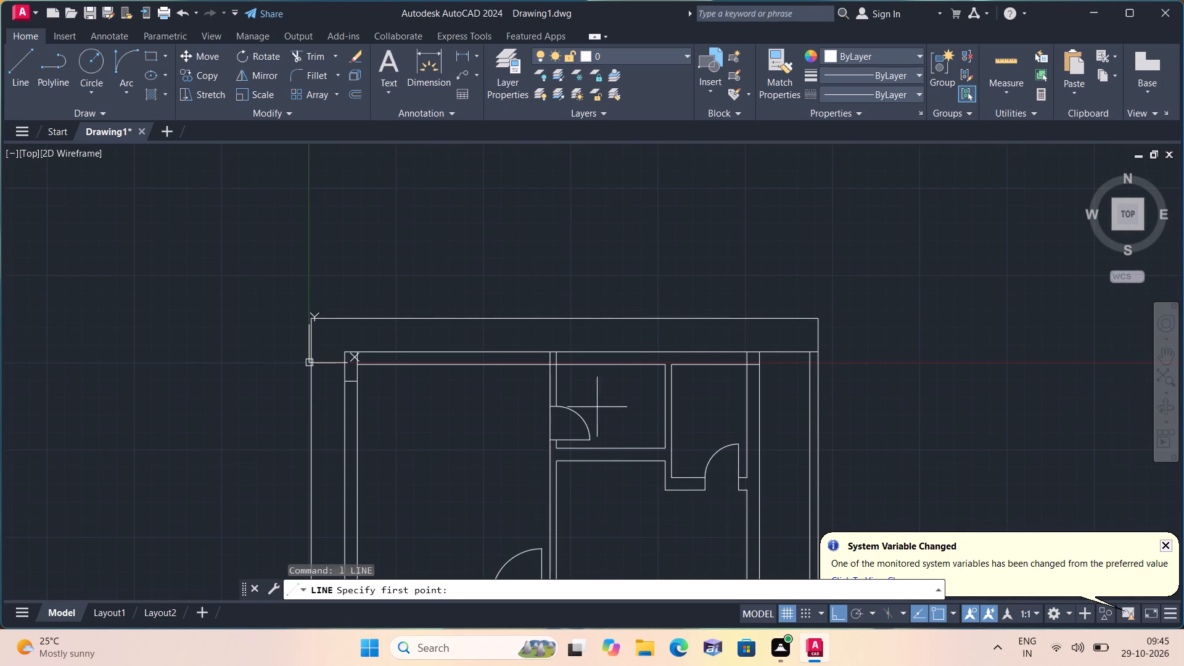
scroll(584, 392, "up", 1)
scroll(540, 359, "up", 3)
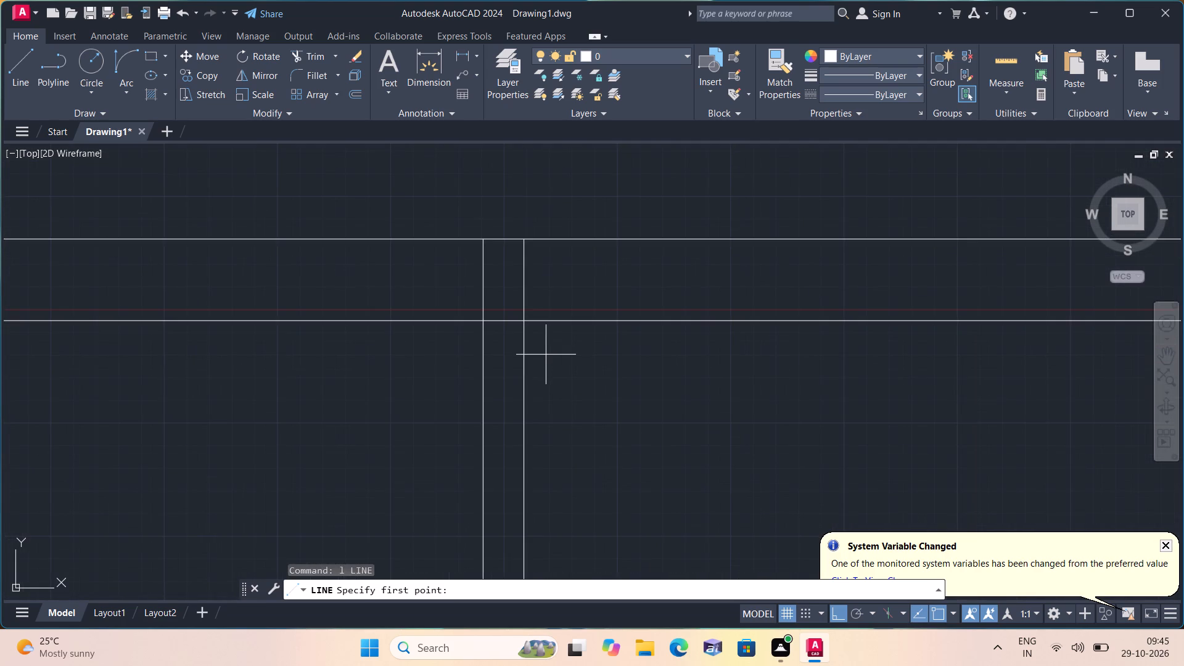
scroll(546, 355, "up", 1)
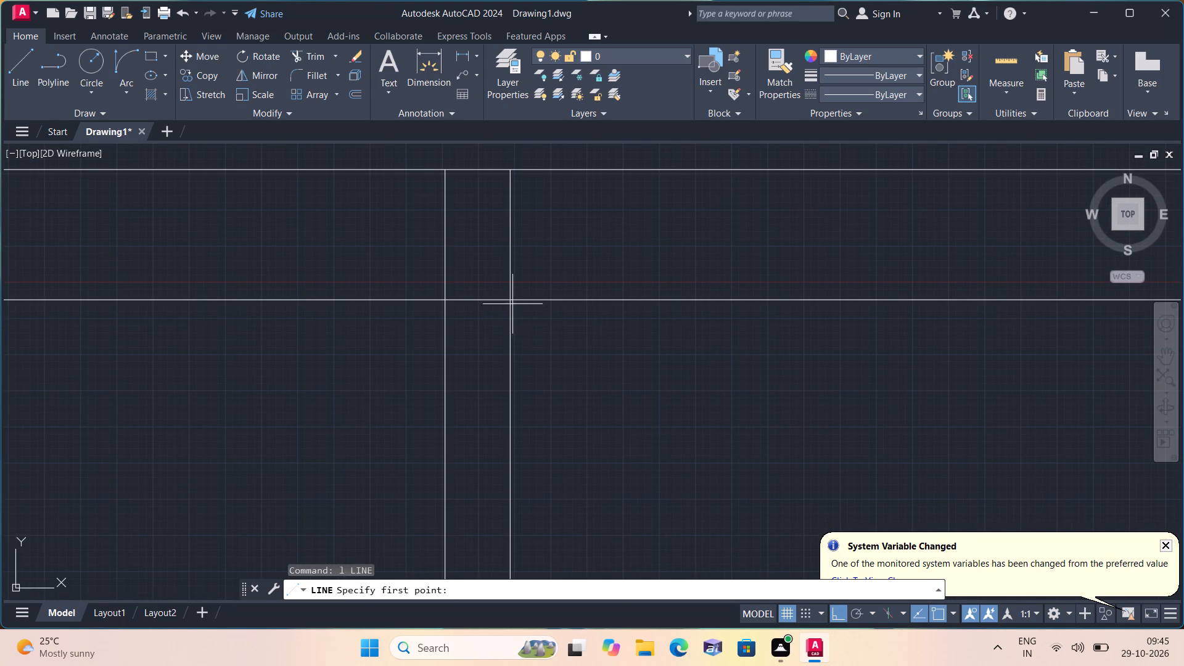
left_click(512, 297)
type("1'")
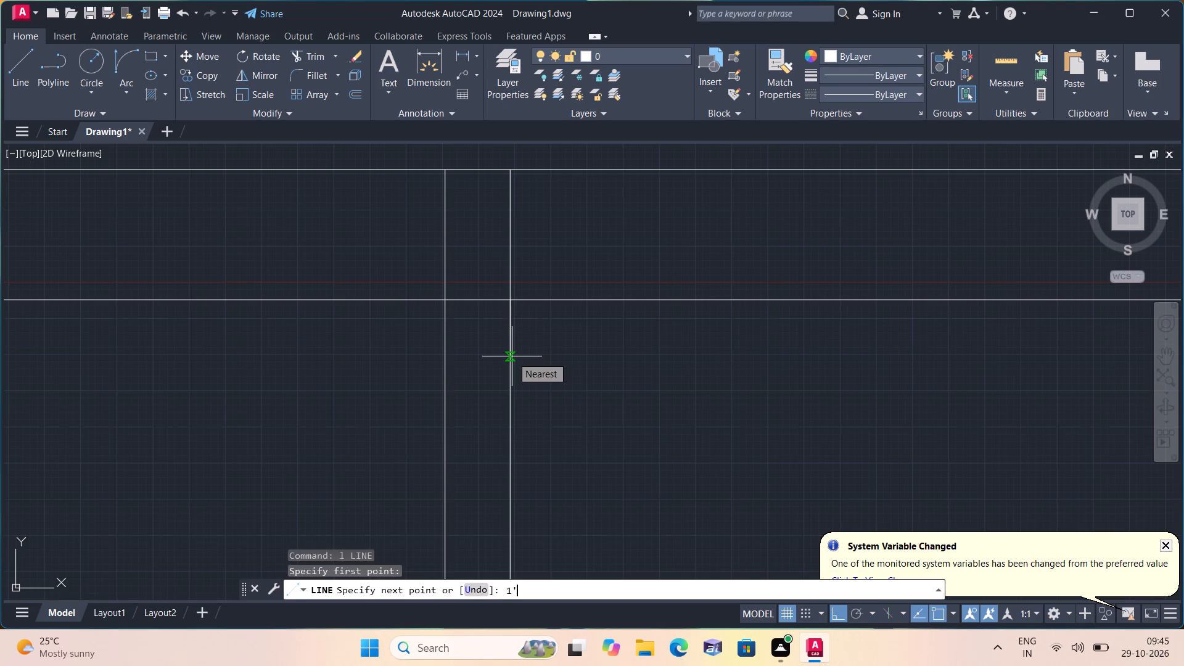
key("space")
scroll(629, 334, "down", 1)
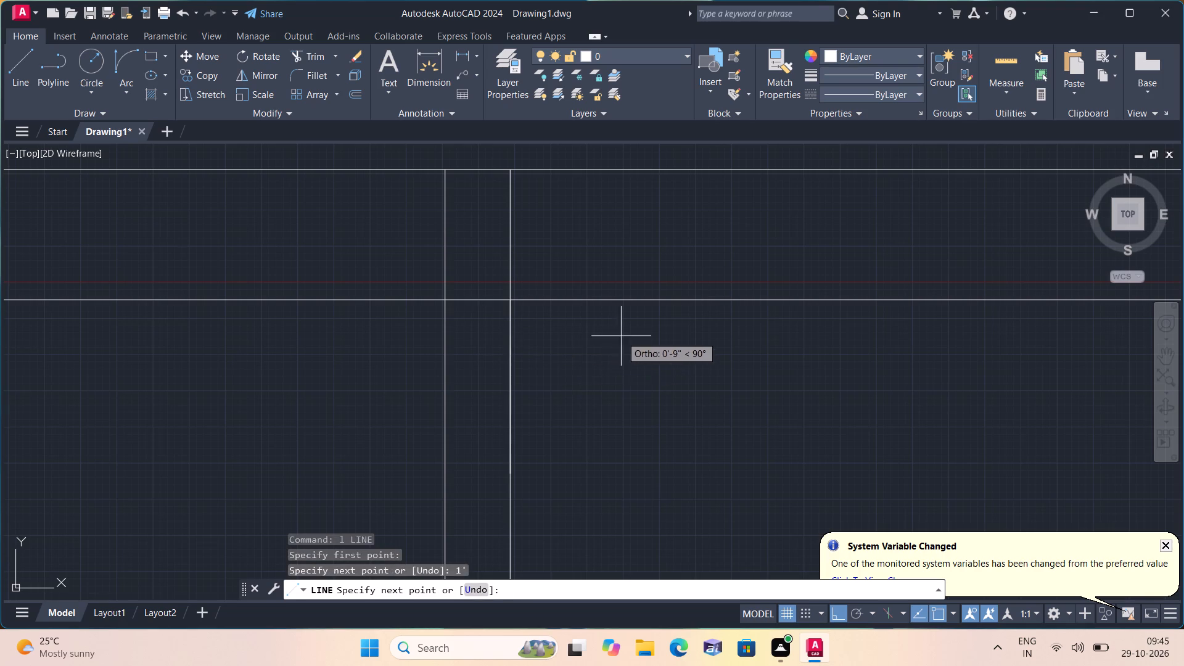
scroll(633, 334, "down", 1)
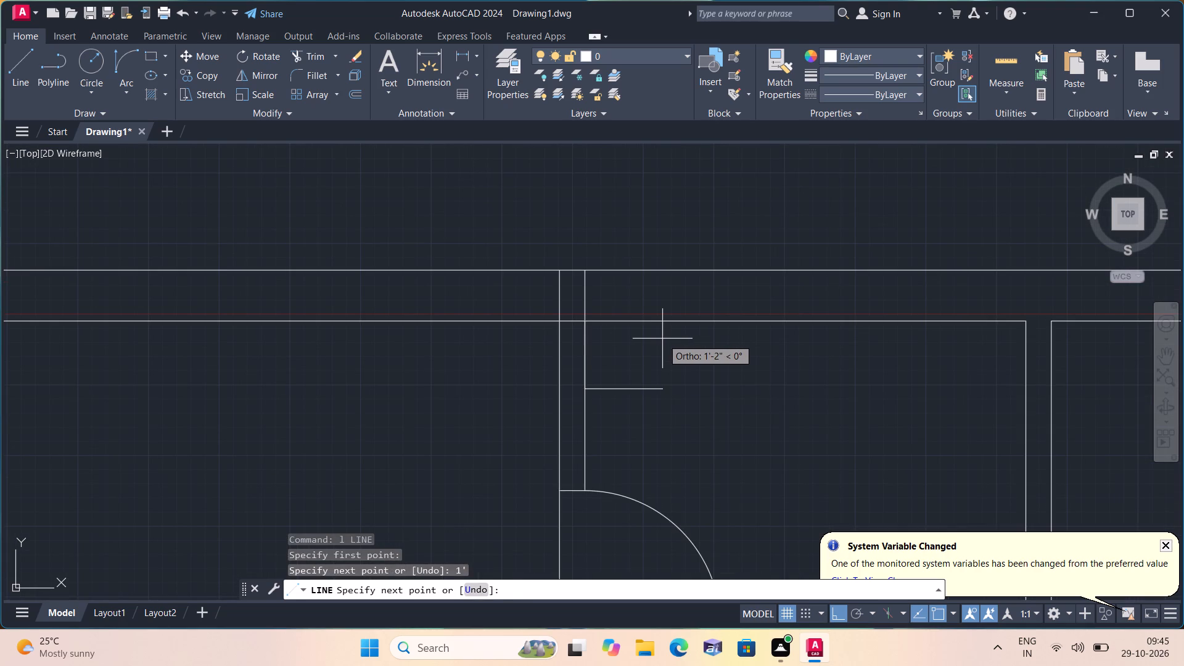
type("4.5\"")
key("space")
left_click(612, 263)
key("space")
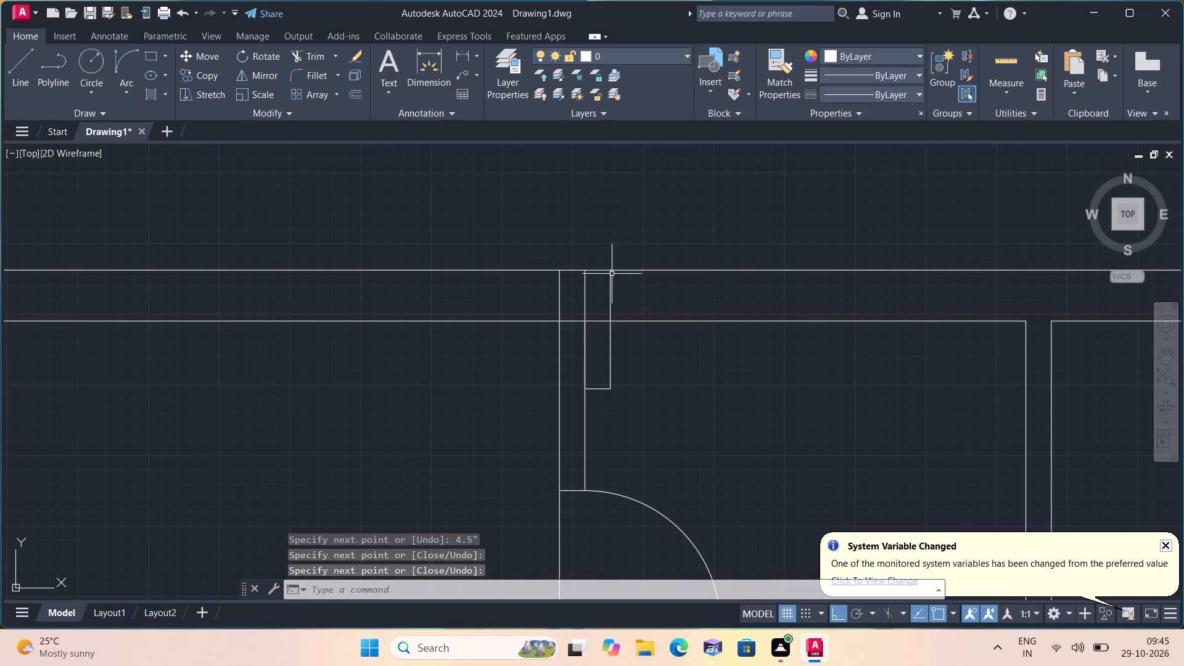
Draw a horizontal line from the column outline's lower-left corner across to the partition's left face.
key("space")
left_click(587, 393)
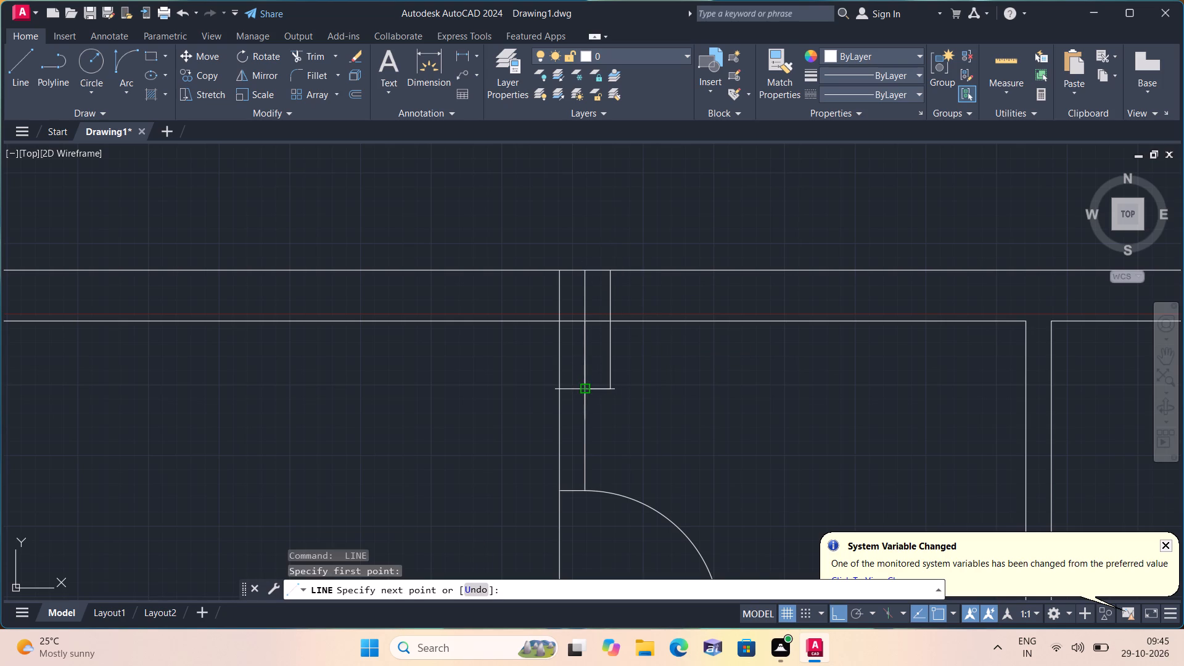
left_click(563, 392)
key("space")
Trim the partition and top wall lines that run inside the new column outline.
key("t")
key("r")
type("im")
key("space")
left_click(580, 347)
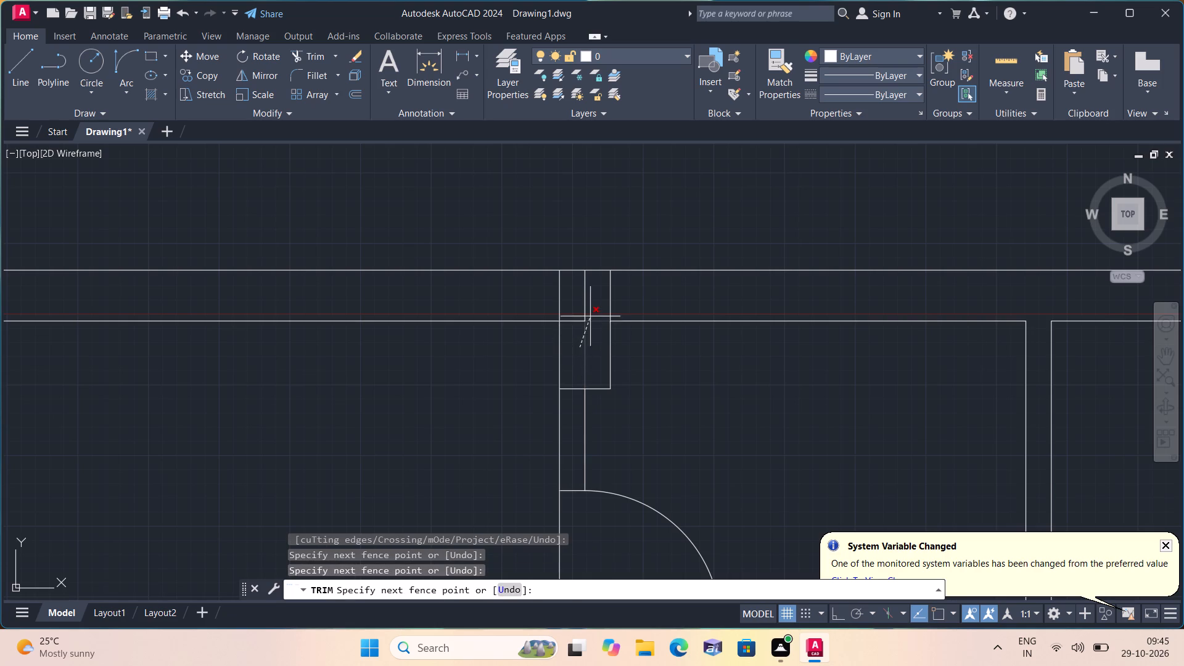
left_click(590, 314)
left_click(582, 309)
left_click(576, 324)
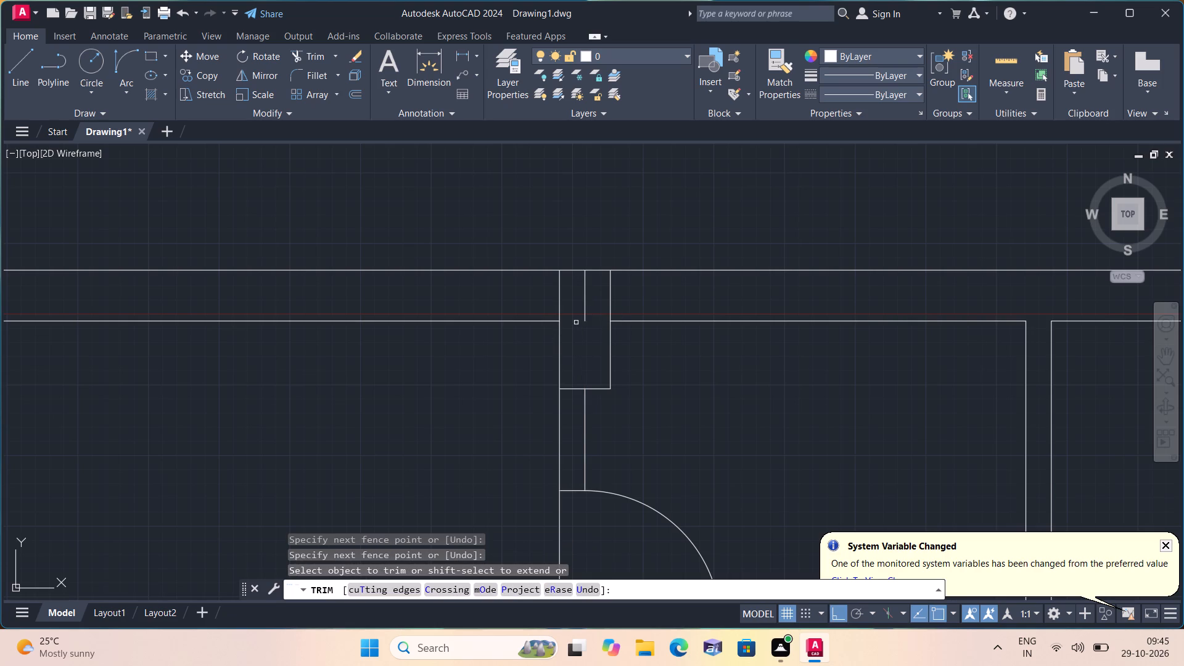
left_click(582, 315)
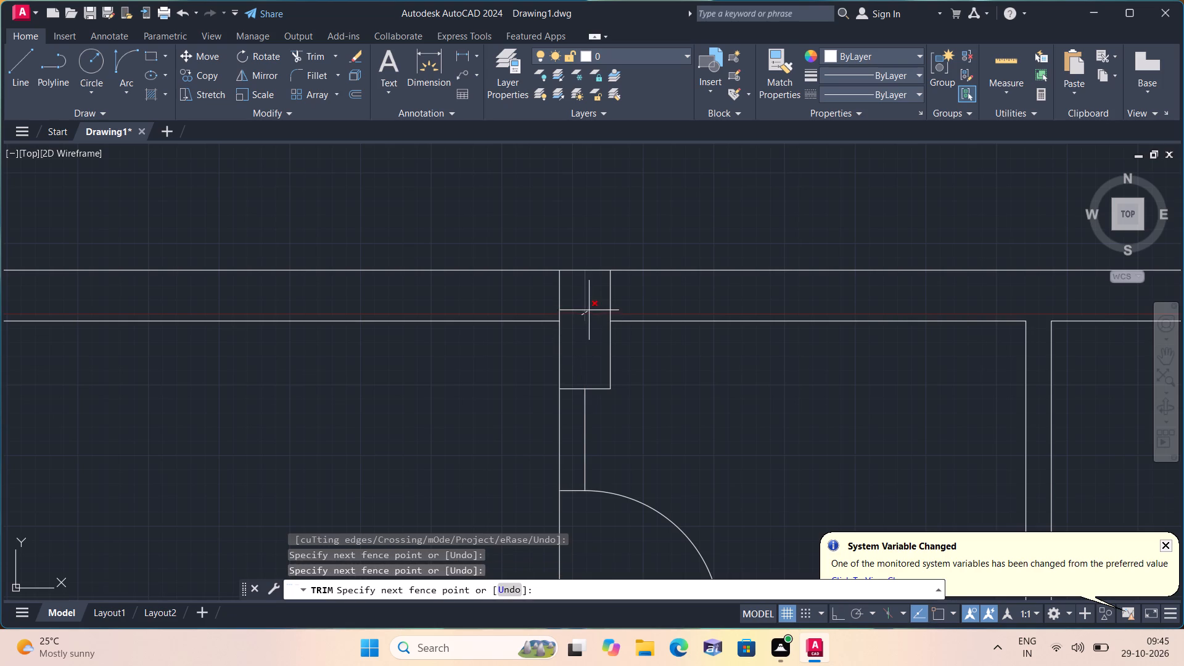
left_click(590, 309)
key("space")
From the upper-right room's inner corner, draw a line 1' down the right wall's inner face and across to its outer face.
scroll(590, 309, "down", 1)
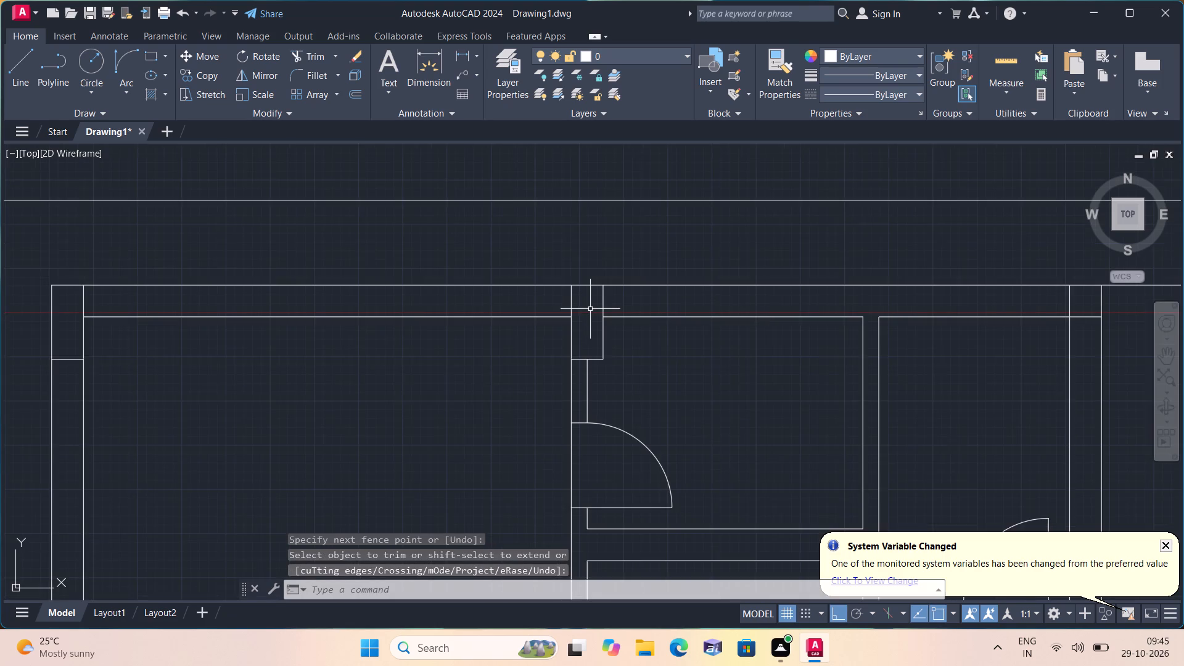
scroll(592, 314, "down", 1)
middle_click_drag(694, 357, 620, 314)
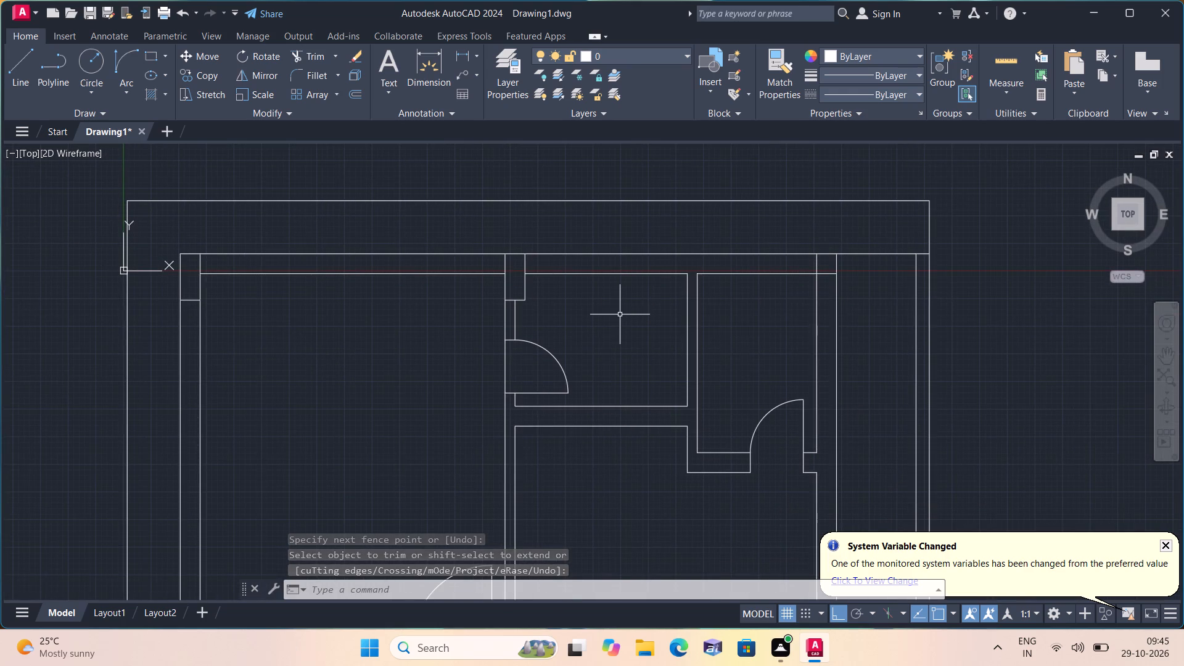
scroll(620, 314, "down", 1)
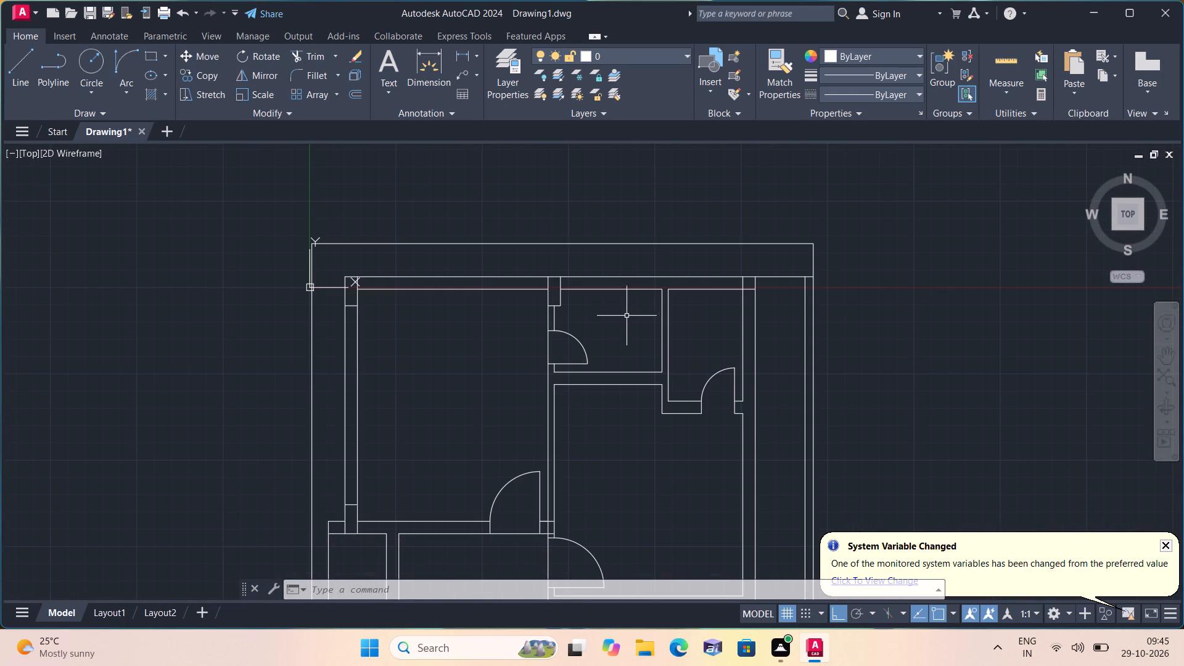
scroll(631, 317, "up", 1)
middle_click_drag(635, 309, 411, 324)
scroll(633, 309, "down", 1)
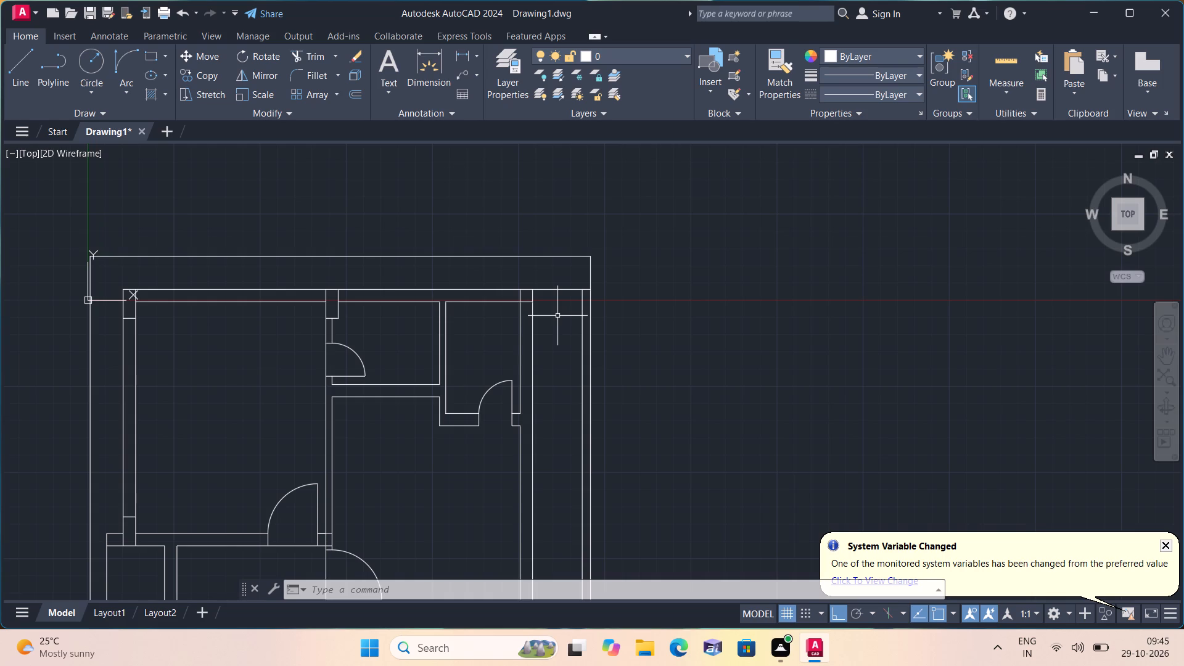
type("l")
key("space")
scroll(552, 314, "up", 1)
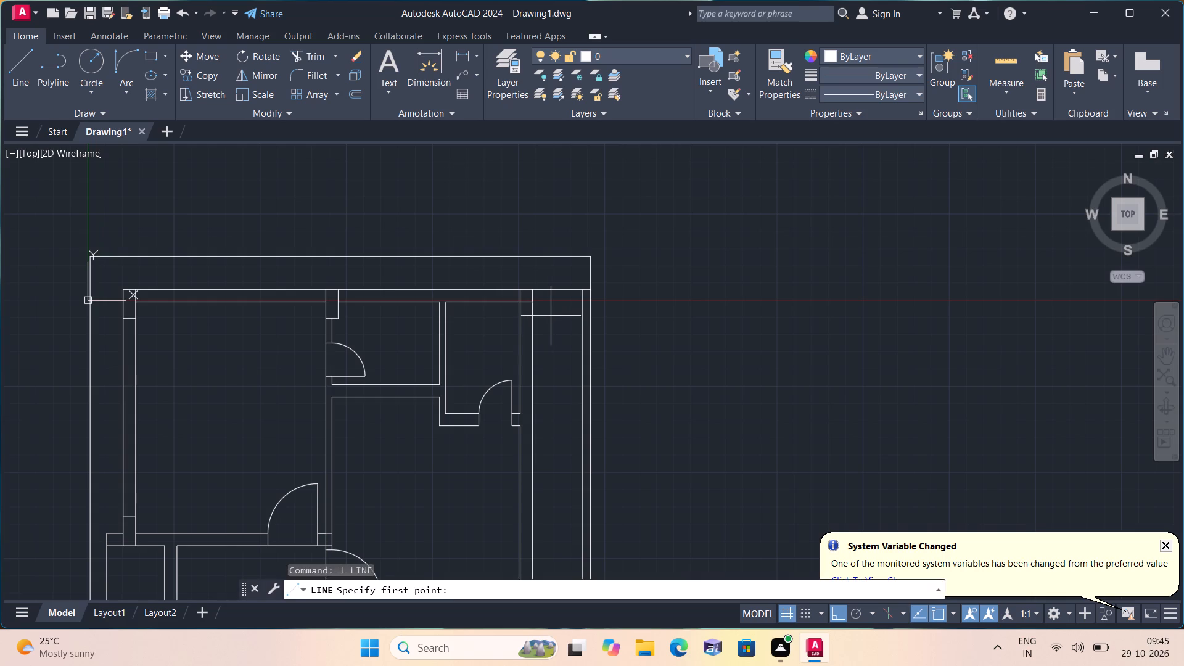
scroll(552, 314, "up", 1)
left_click_drag(468, 285, 468, 298)
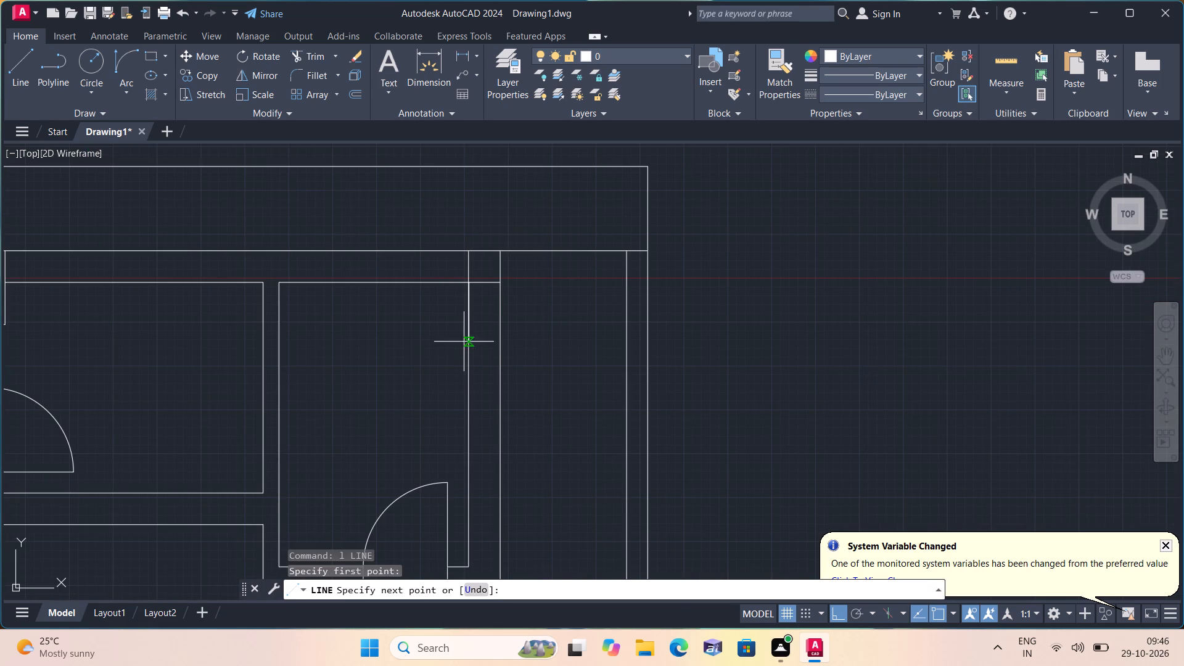
type("1'")
key("space")
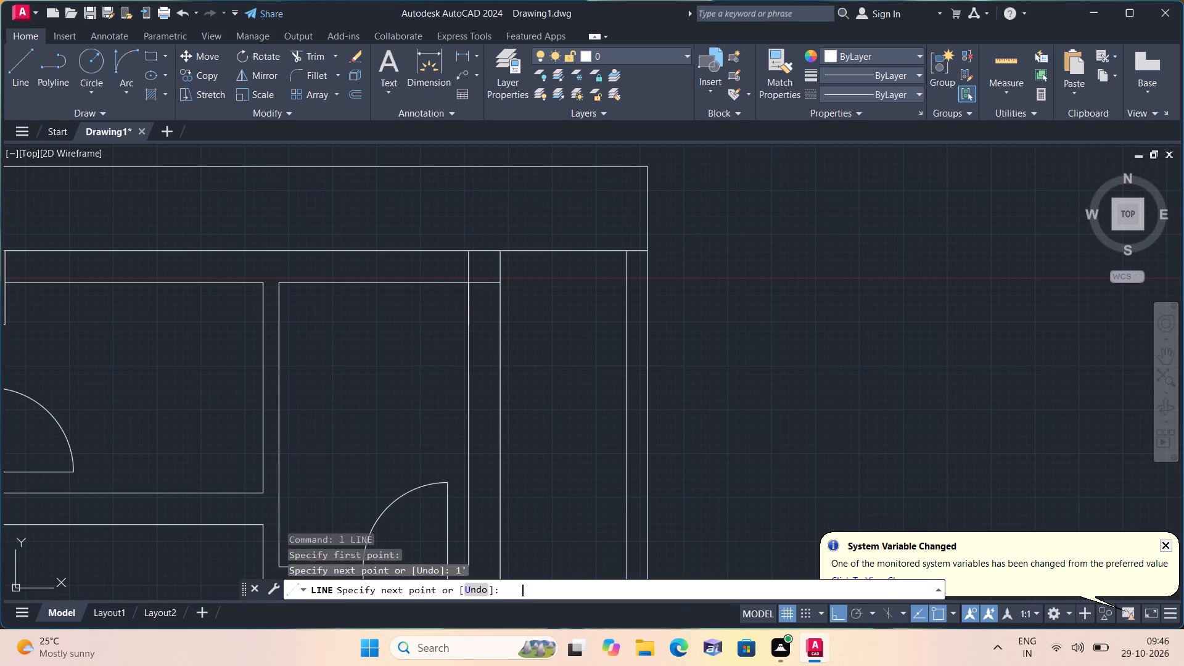
left_click(503, 324)
key("space")
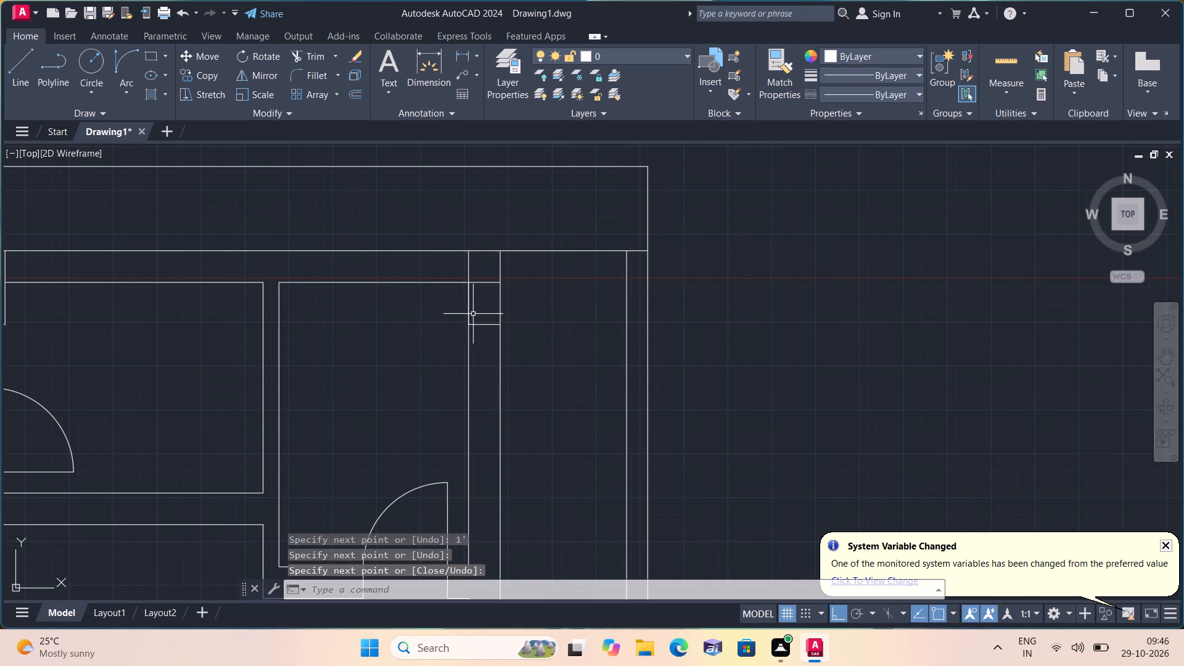
Delete the 1' guide line lying over the right wall's inner face.
left_click(471, 303)
key("Delete")
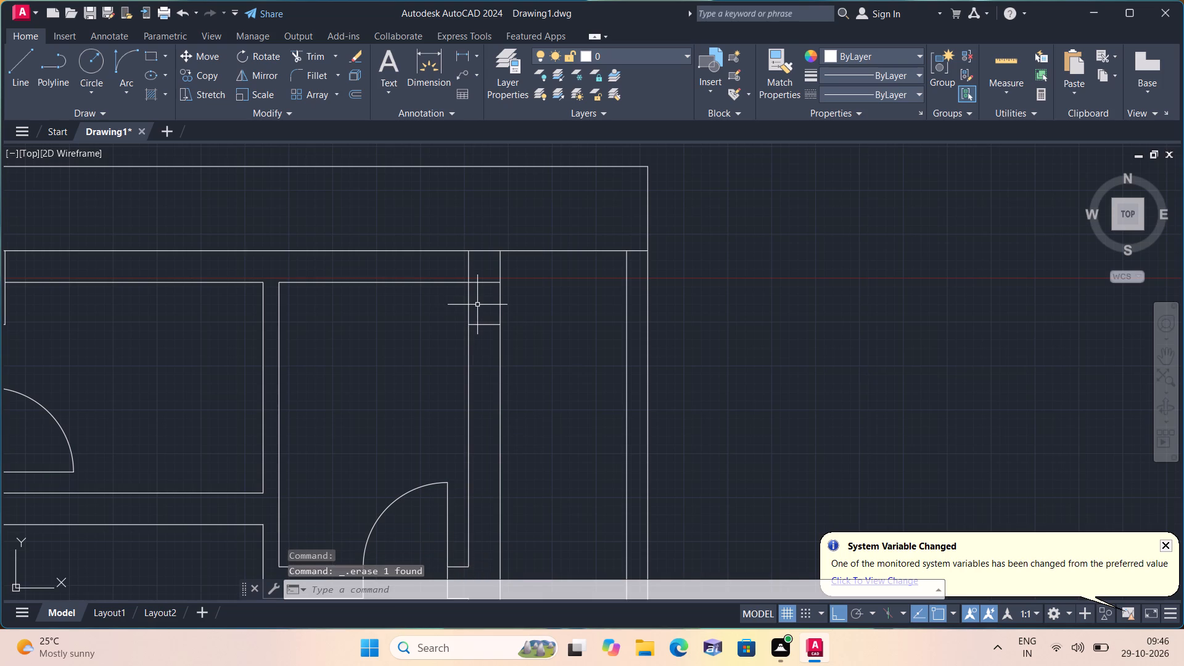
Trim the top wall's inner line where it crosses the new column at the building's upper-right corner.
type("trim")
key("space")
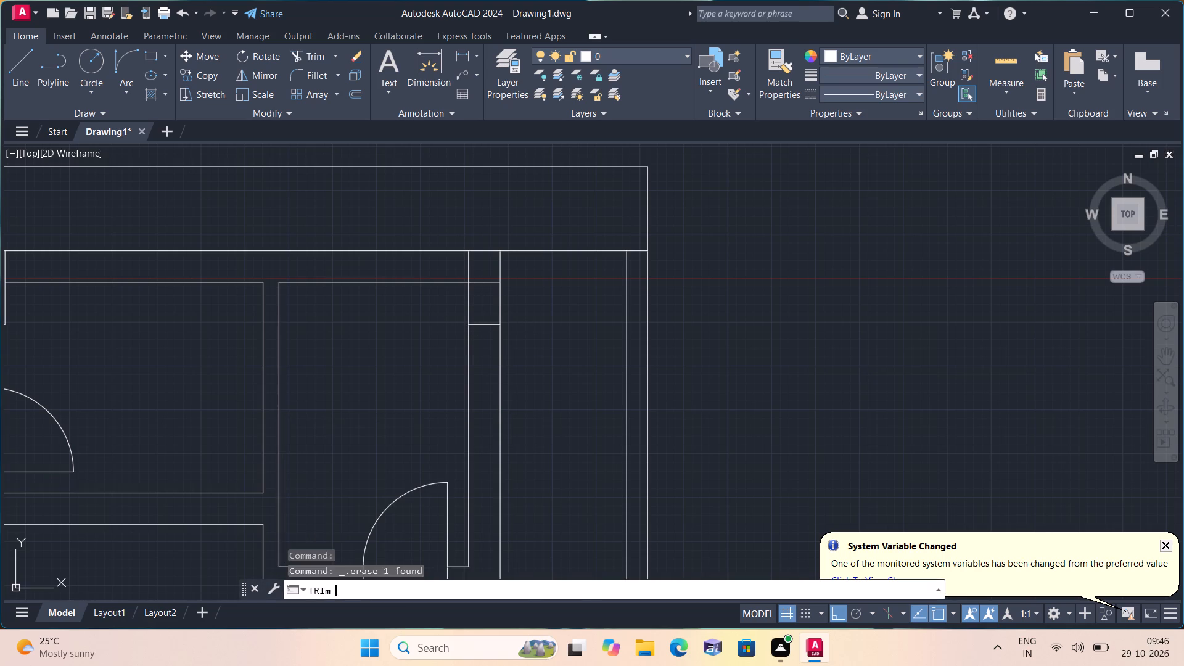
left_click(480, 279)
left_click(485, 305)
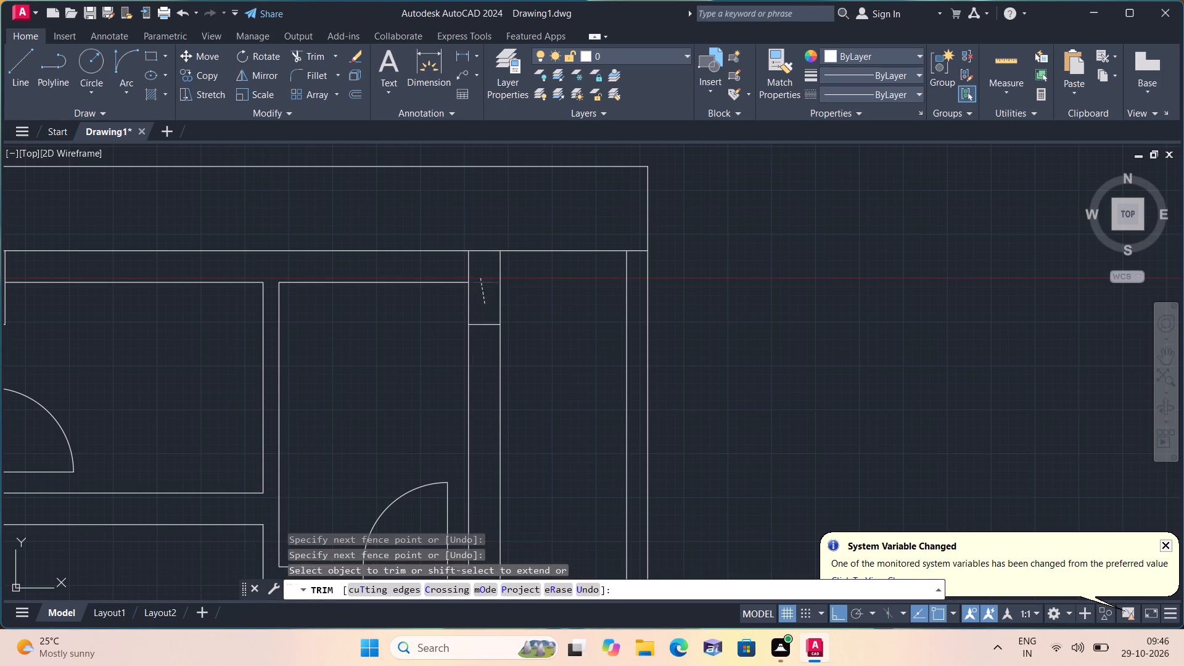
key("space")
scroll(485, 305, "down", 2)
middle_click_drag(446, 377, 453, 353)
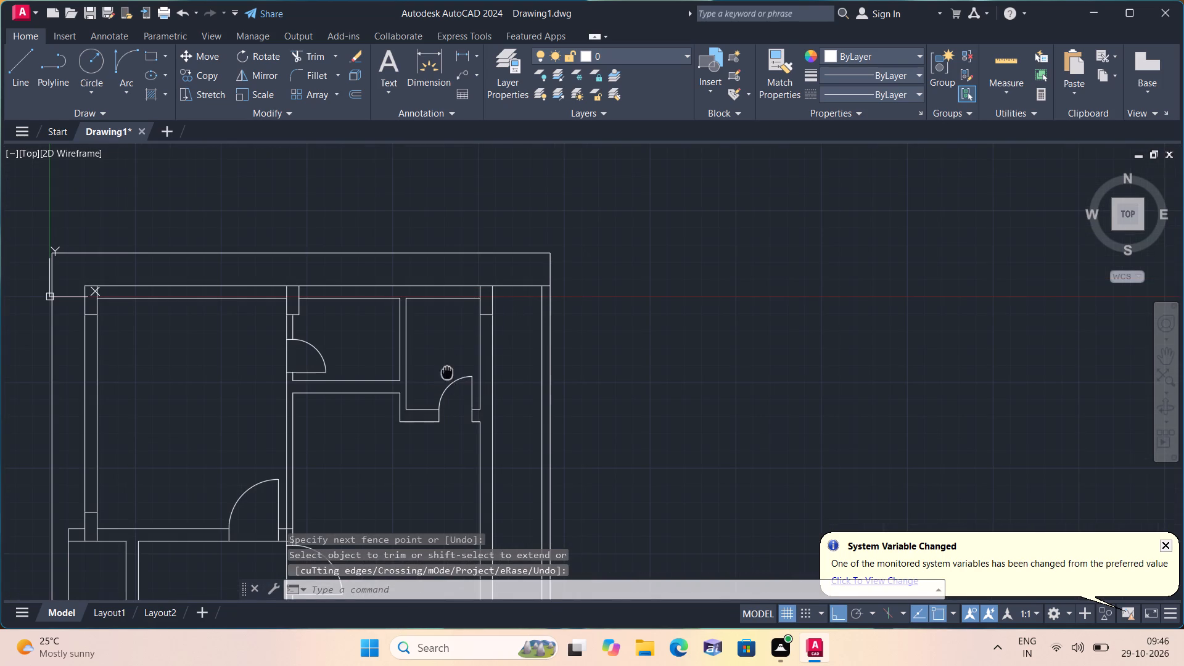
Outline a column at the central partition junction: 1' up the partition's left face, across it, 4.5" beyond, down and back to its right face.
middle_click_drag(453, 353, 533, 238)
scroll(527, 243, "down", 1)
scroll(392, 355, "up", 1)
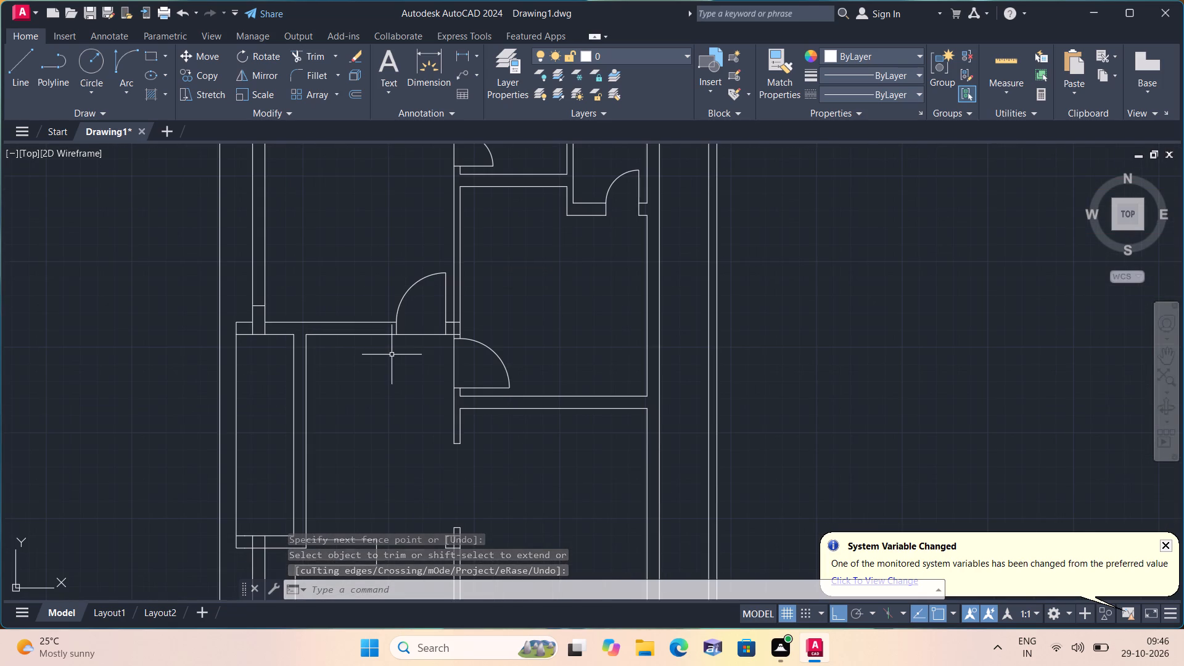
key("l")
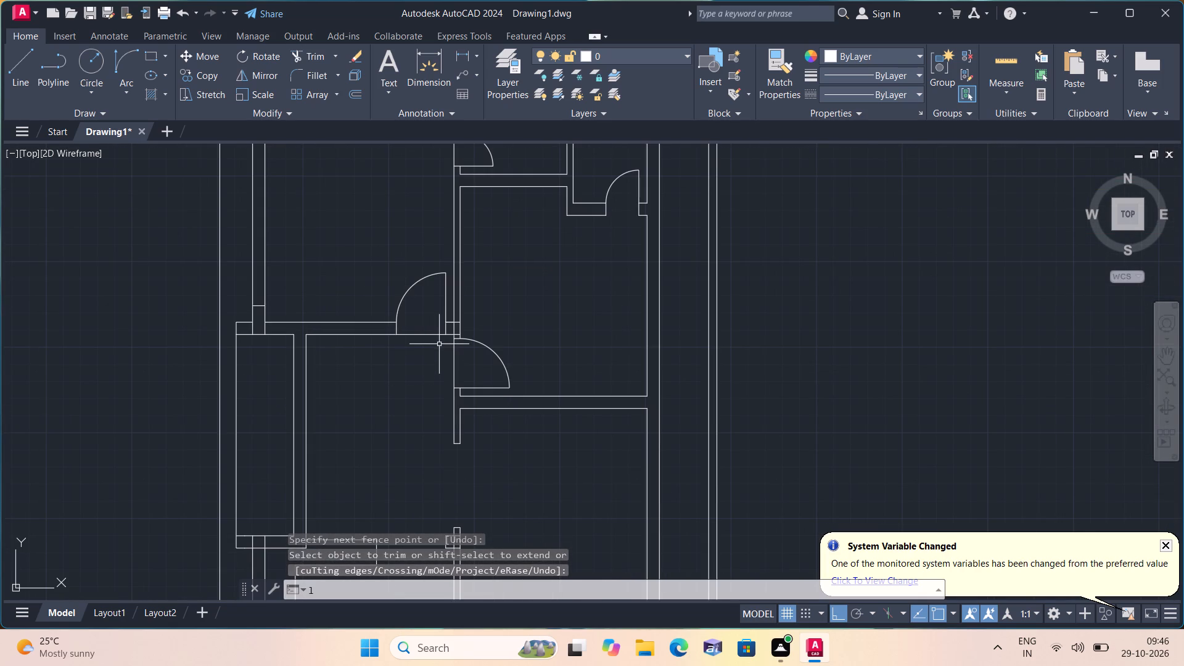
key("space")
scroll(462, 324, "up", 3)
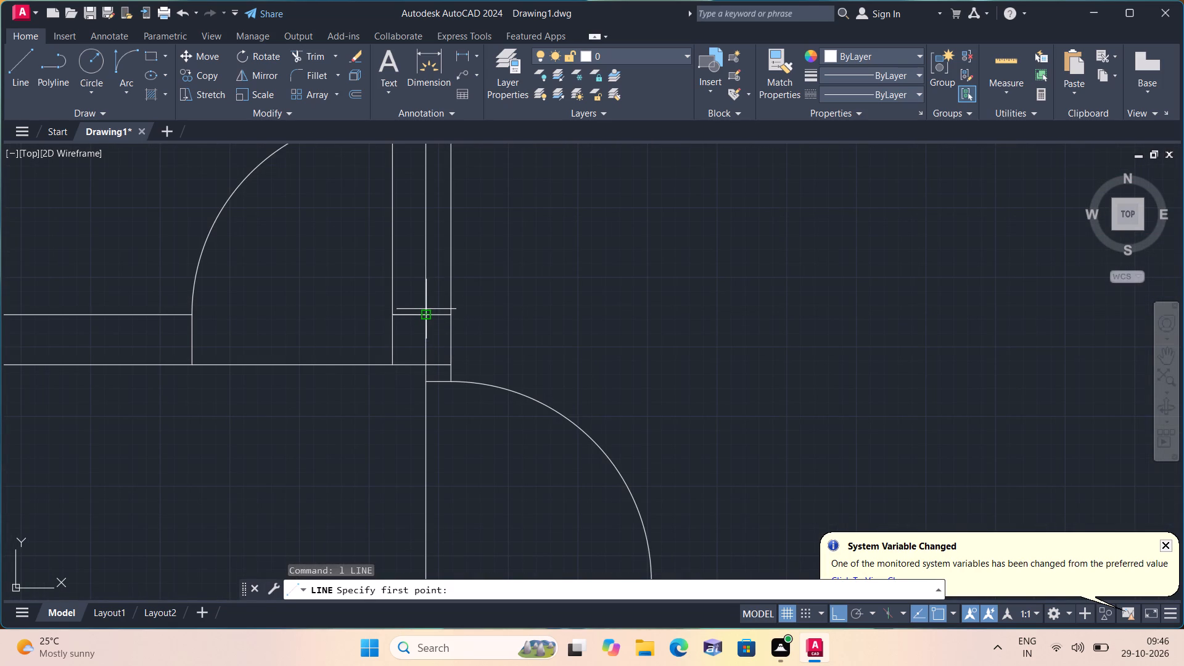
left_click(427, 313)
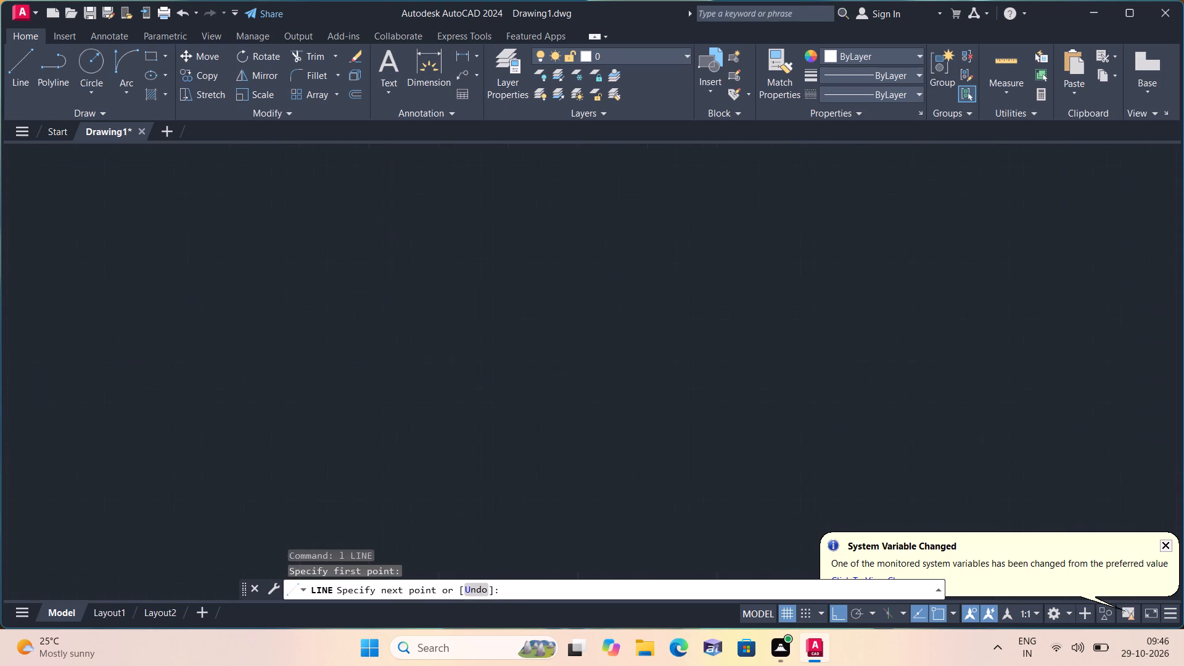
type("1'")
key("space")
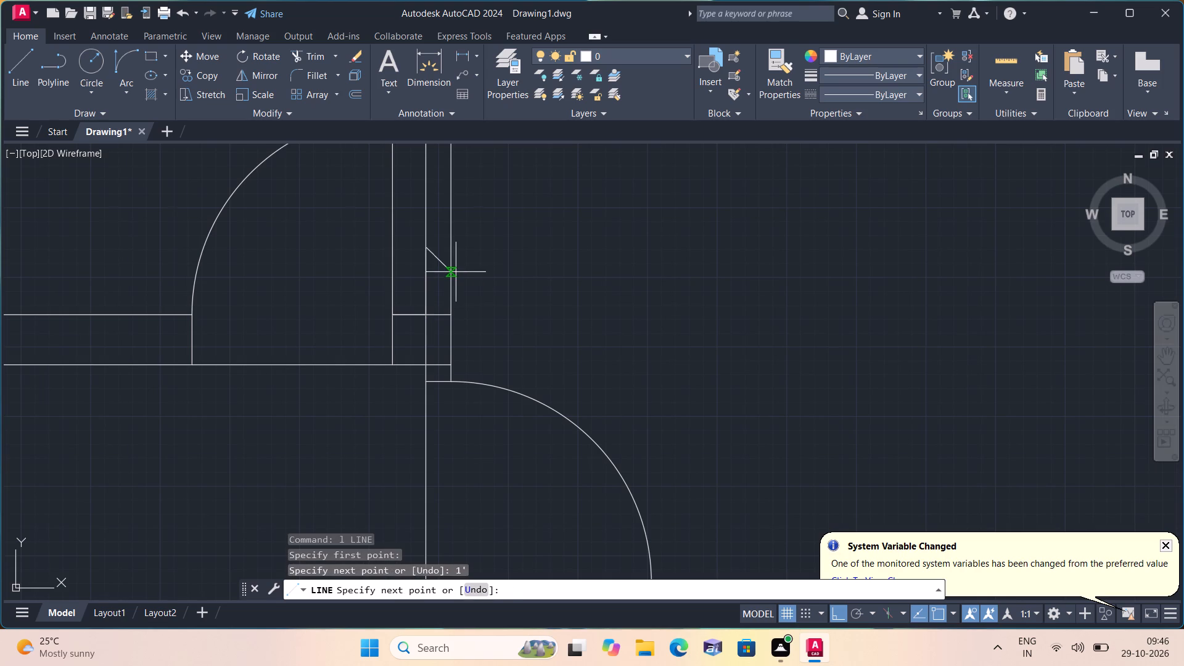
left_click(453, 252)
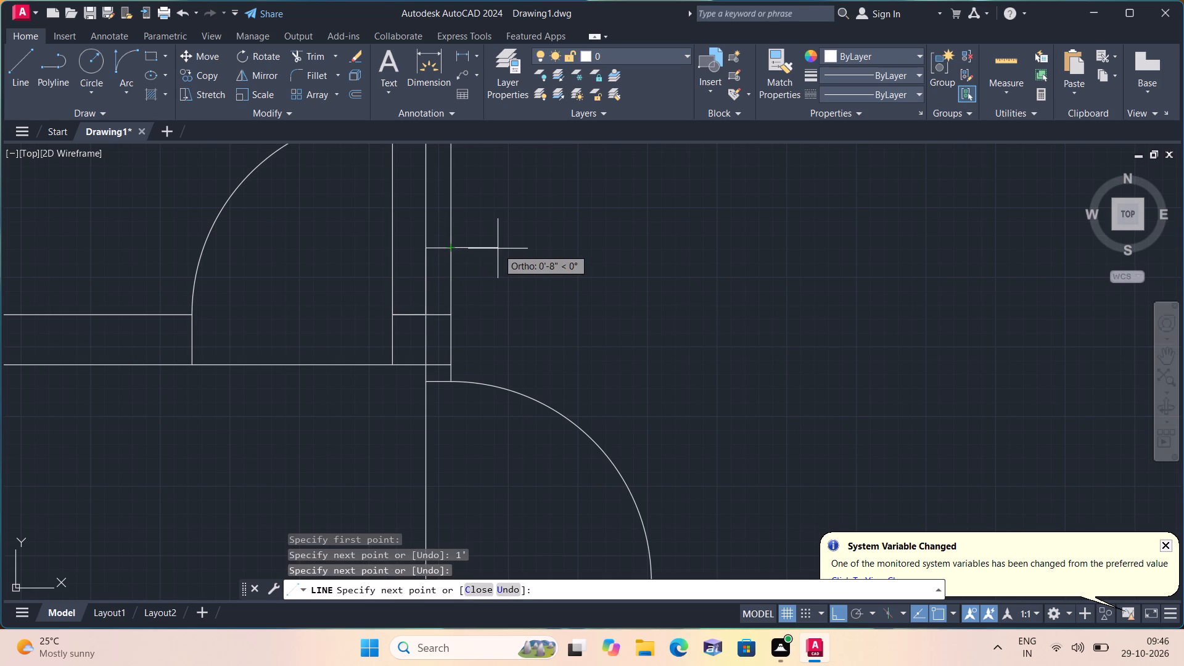
type("4.5")
type("\"")
key("space")
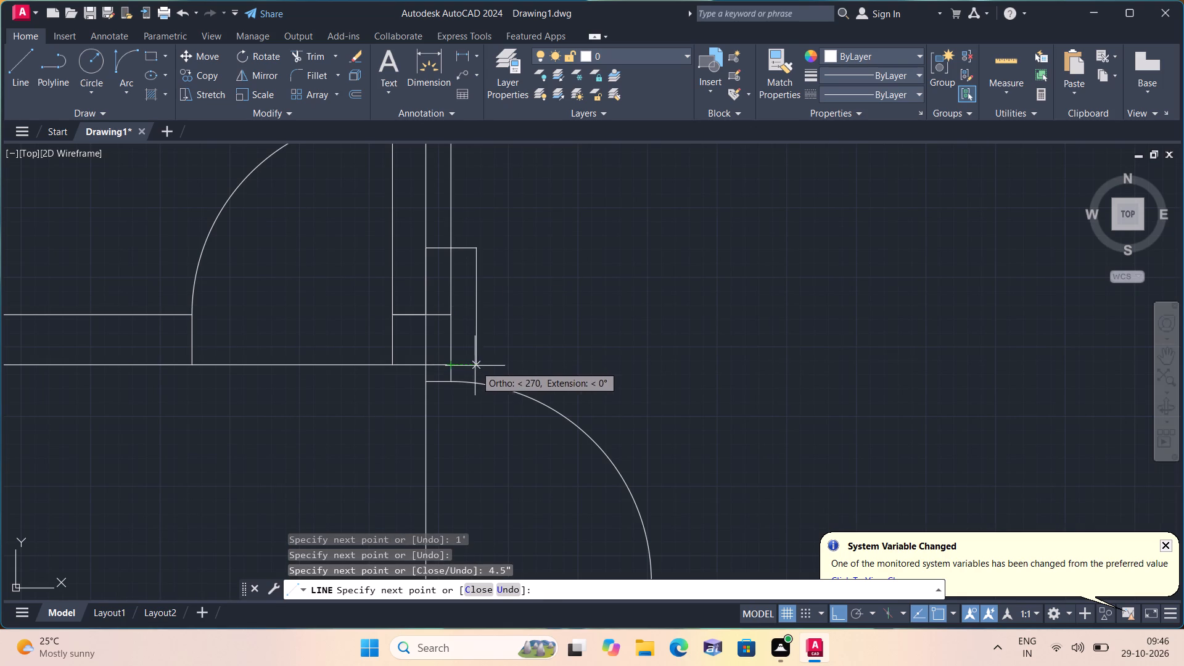
left_click(475, 366)
left_click(451, 366)
key("space")
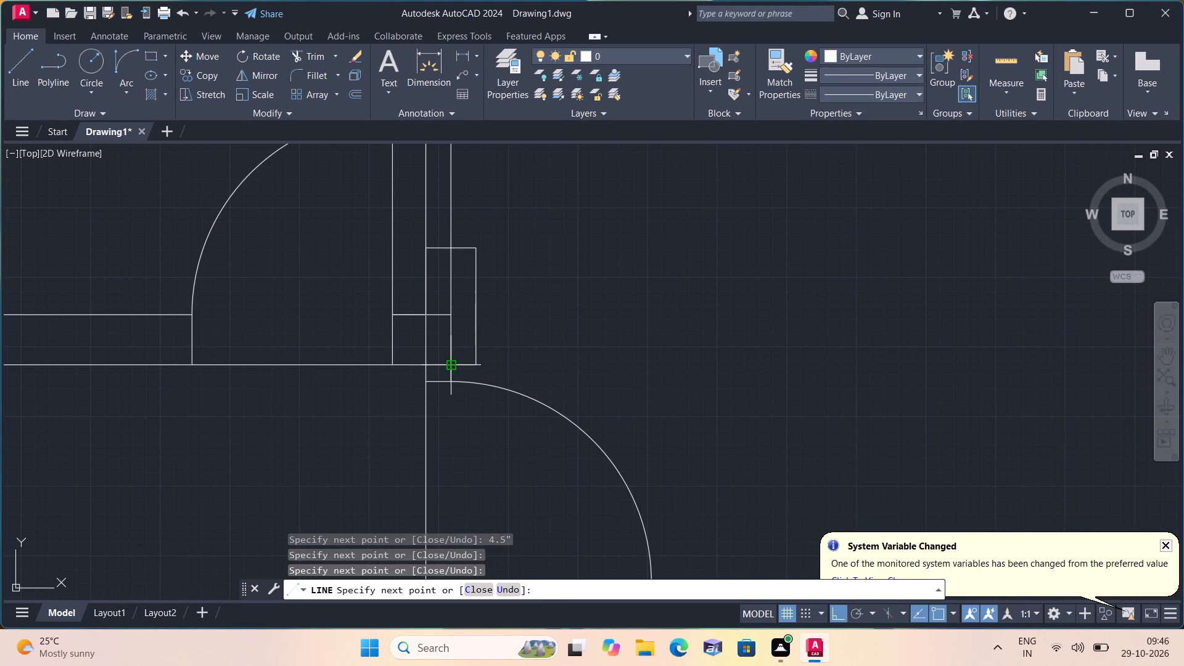
Delete the 1' guide line lying over the central partition's left face.
left_click(427, 286)
key("Delete")
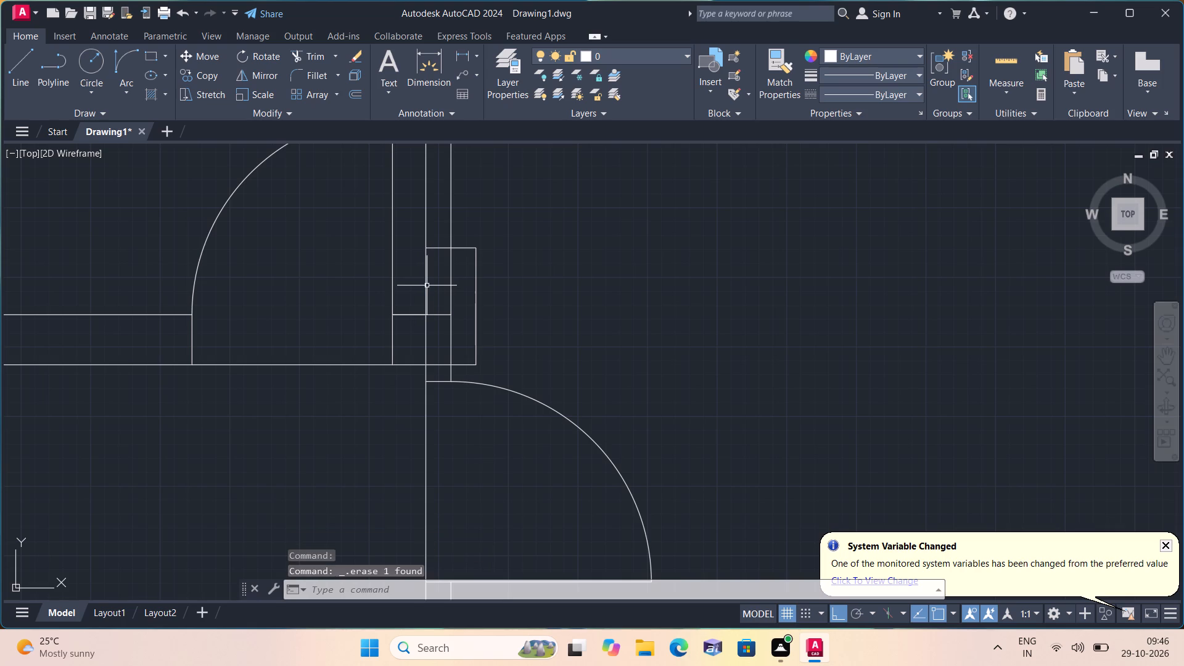
Trim the partition and cross-wall lines that run inside the new central column outline.
type("trim")
key("space")
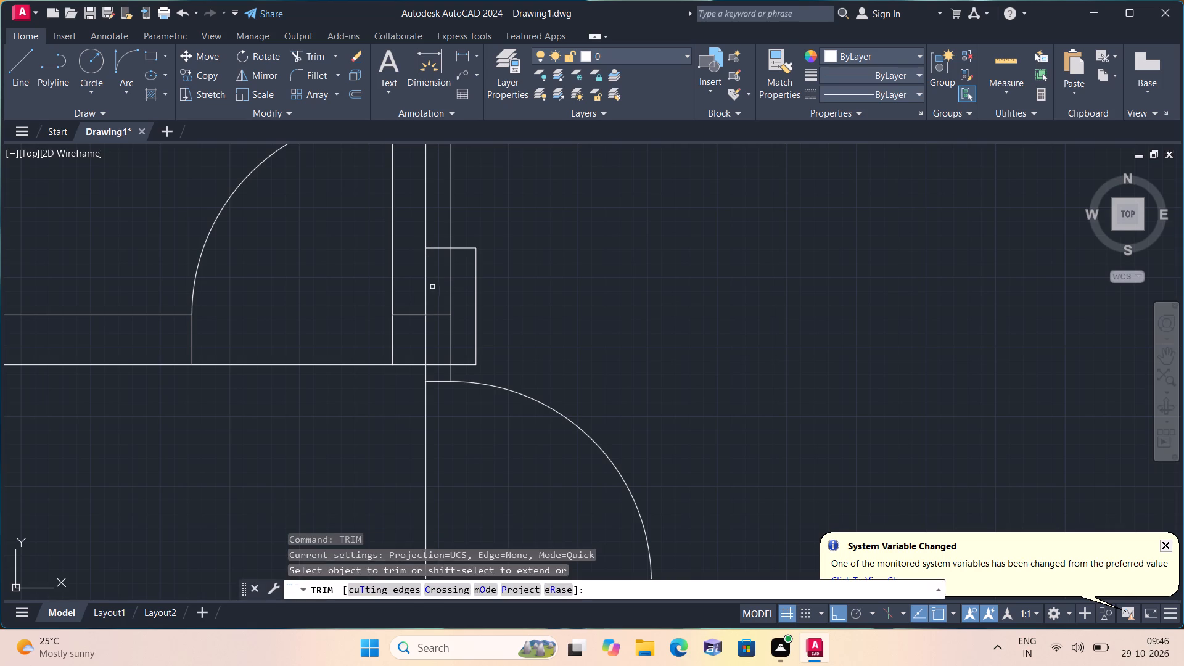
left_click_drag(435, 288, 450, 321)
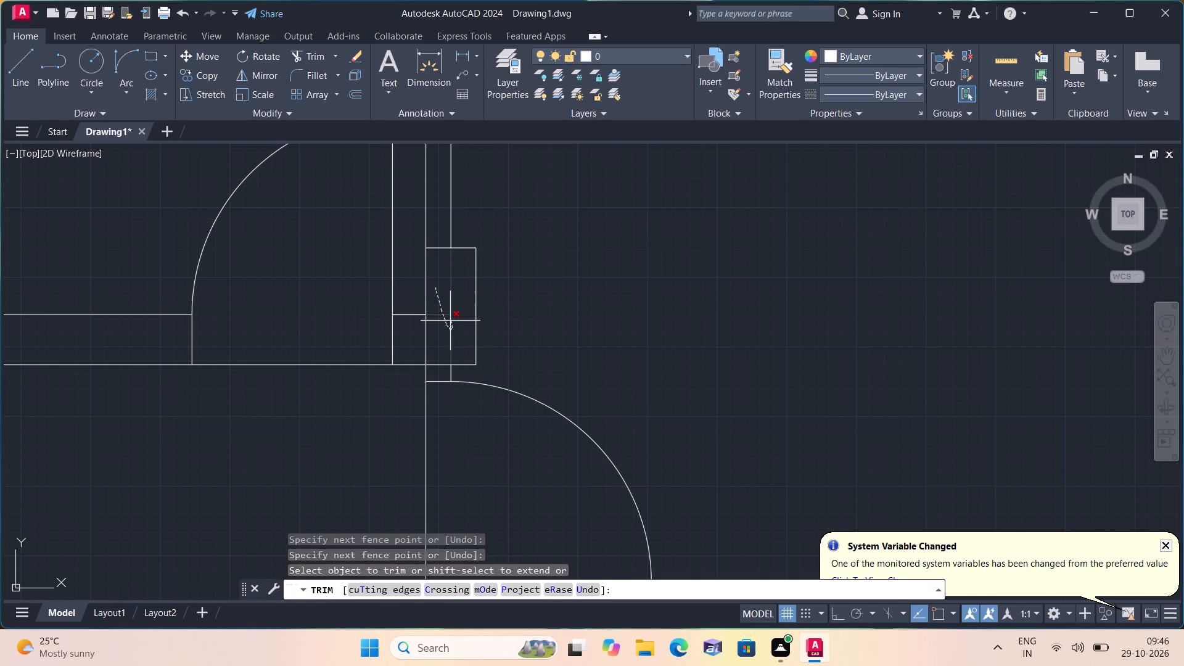
left_click(450, 321)
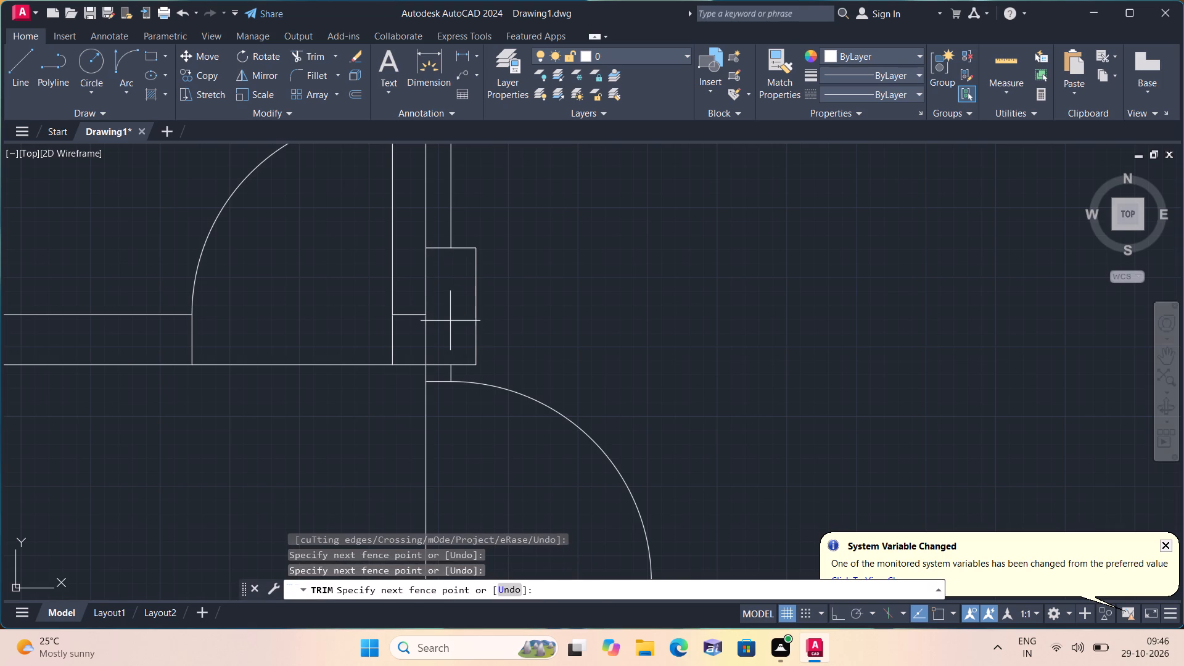
middle_click_drag(450, 321, 432, 263)
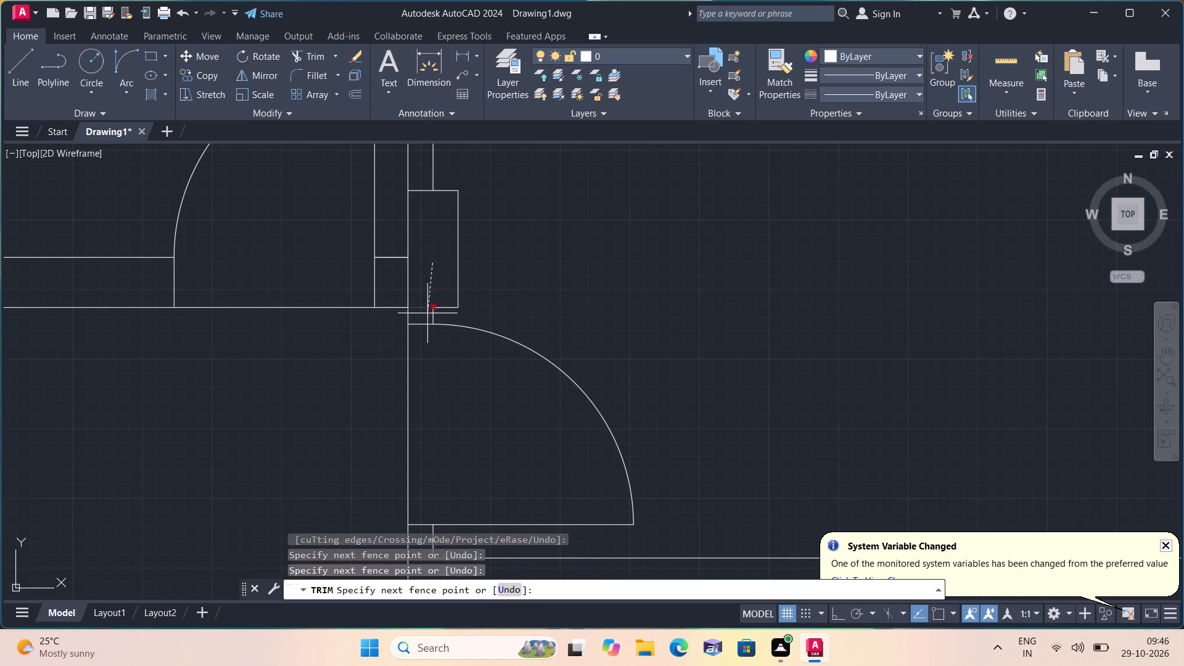
left_click(426, 269)
Trim the short piece of partition line between the central column's lower edge and the door opening below it.
scroll(426, 269, "down", 1)
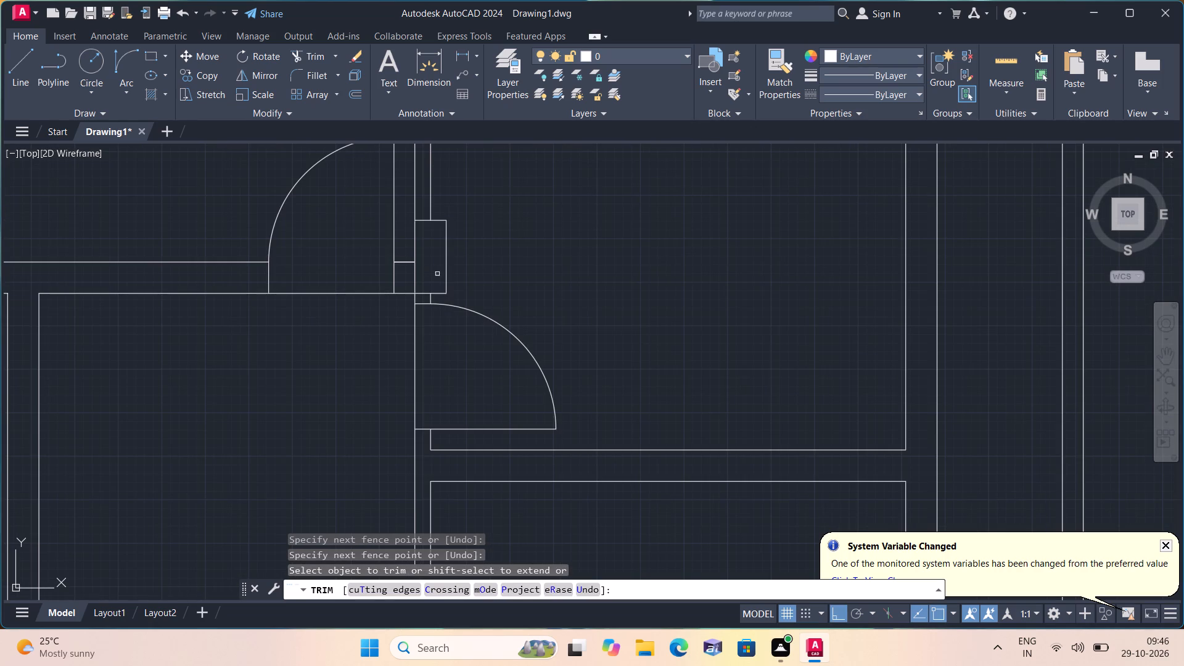
scroll(496, 269, "down", 1)
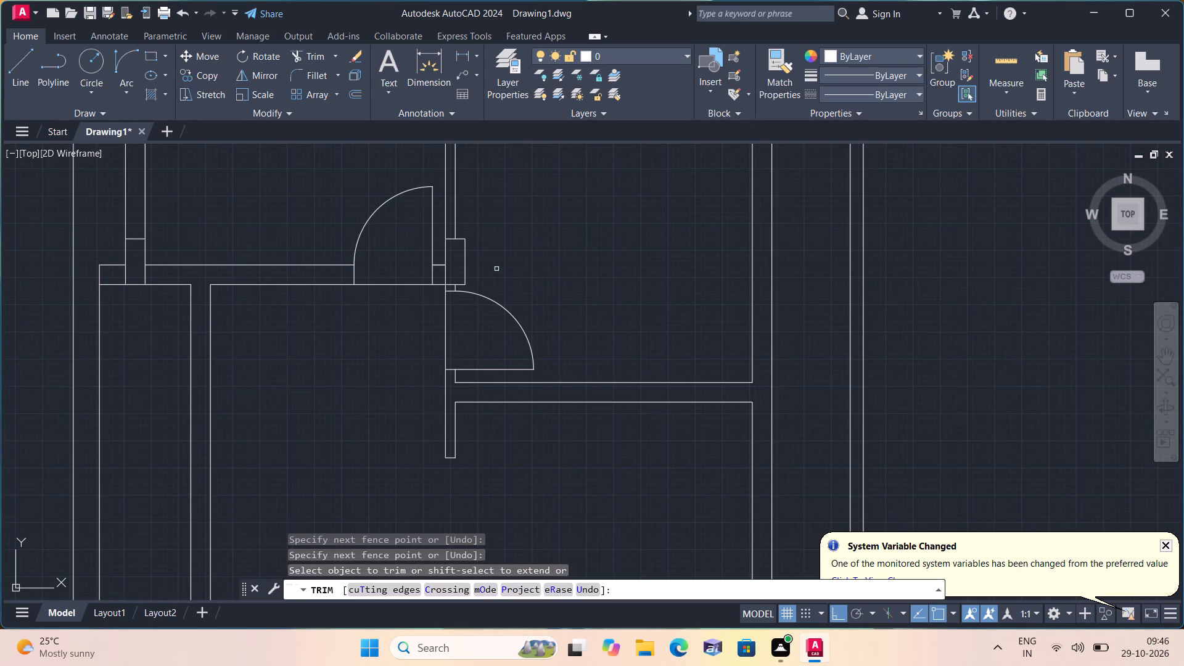
scroll(496, 269, "down", 1)
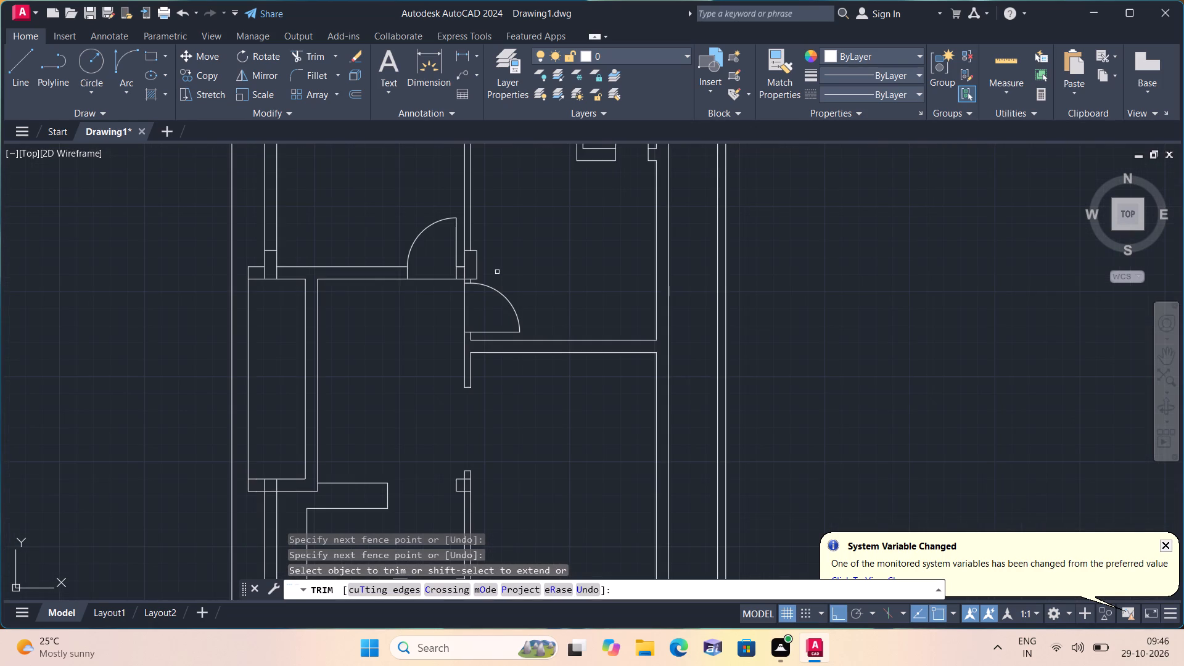
scroll(483, 294, "up", 3)
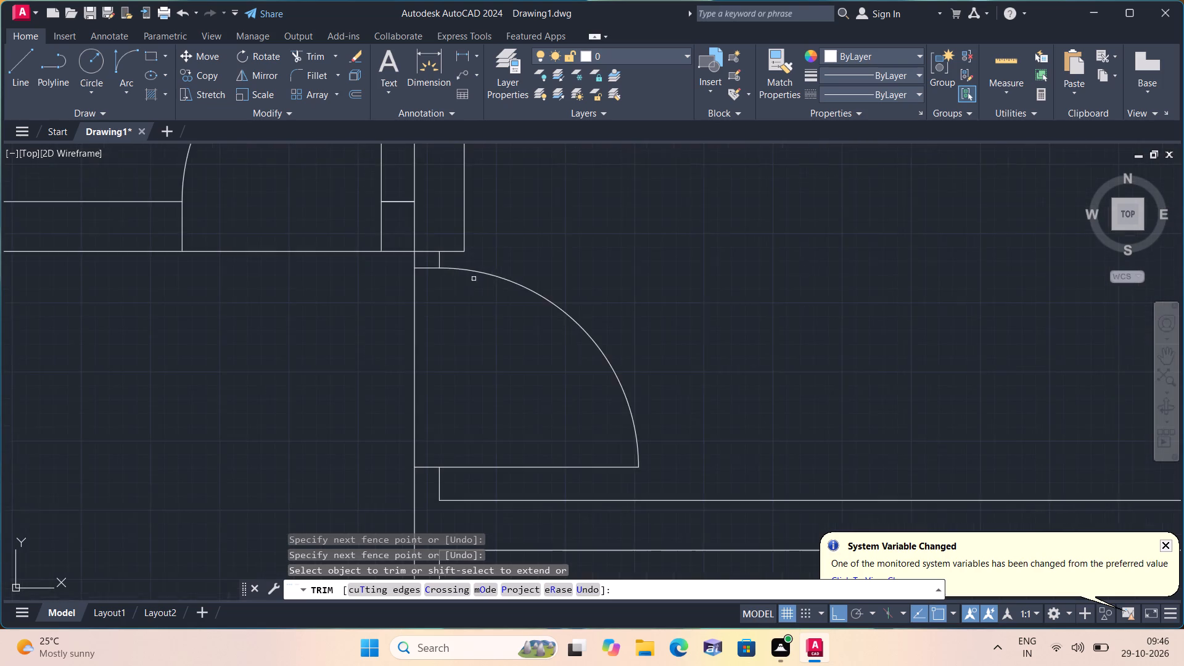
scroll(449, 262, "up", 1)
left_click(427, 265)
left_click_drag(462, 258, 495, 254)
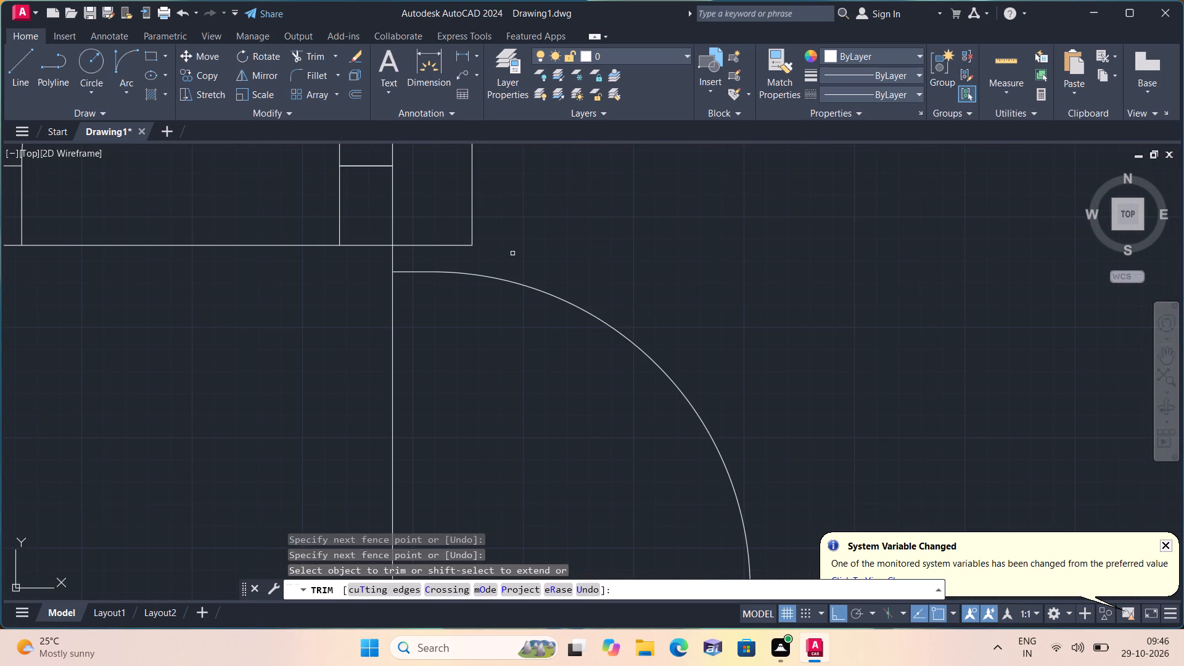
left_click(512, 253)
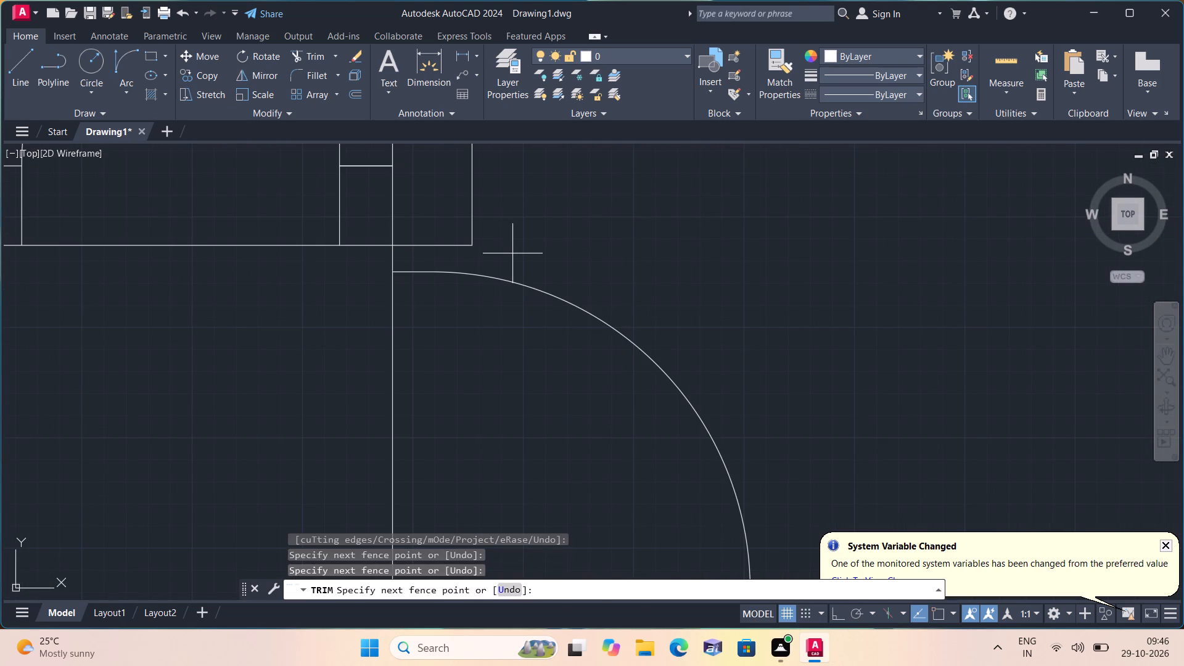
key("Escape")
Draw two horizontal lines from the central column's upper-right and lower-right corners across the room to the right wall's outer face.
scroll(484, 275, "down", 1)
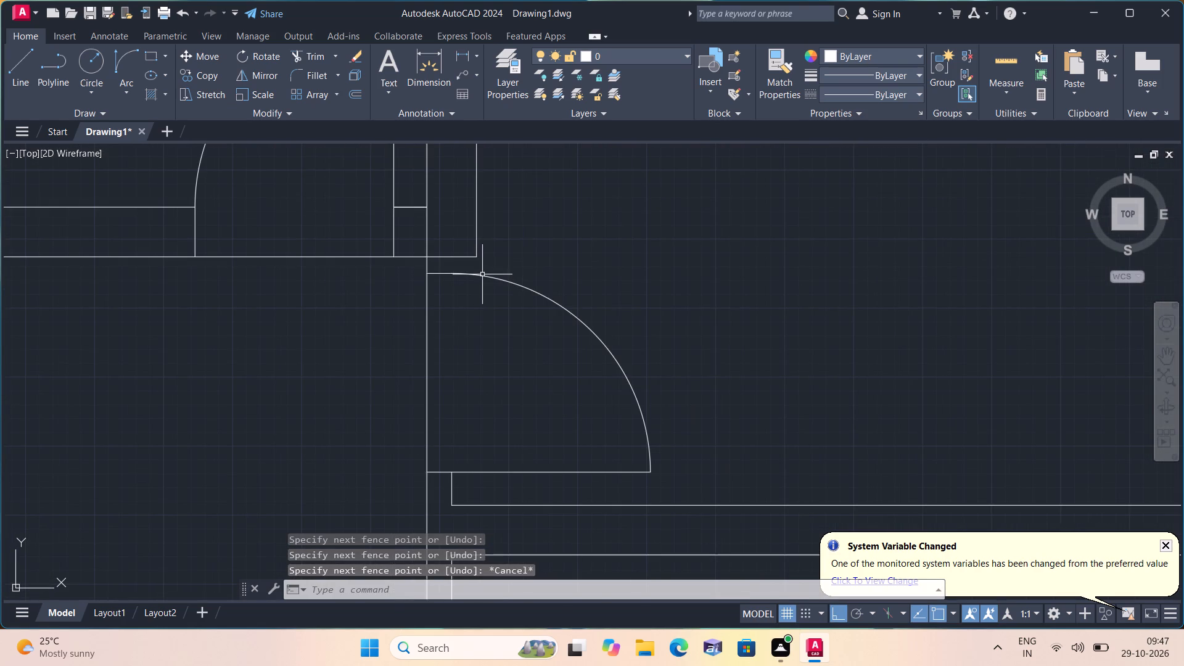
scroll(527, 259, "down", 2)
middle_click_drag(604, 249, 526, 287)
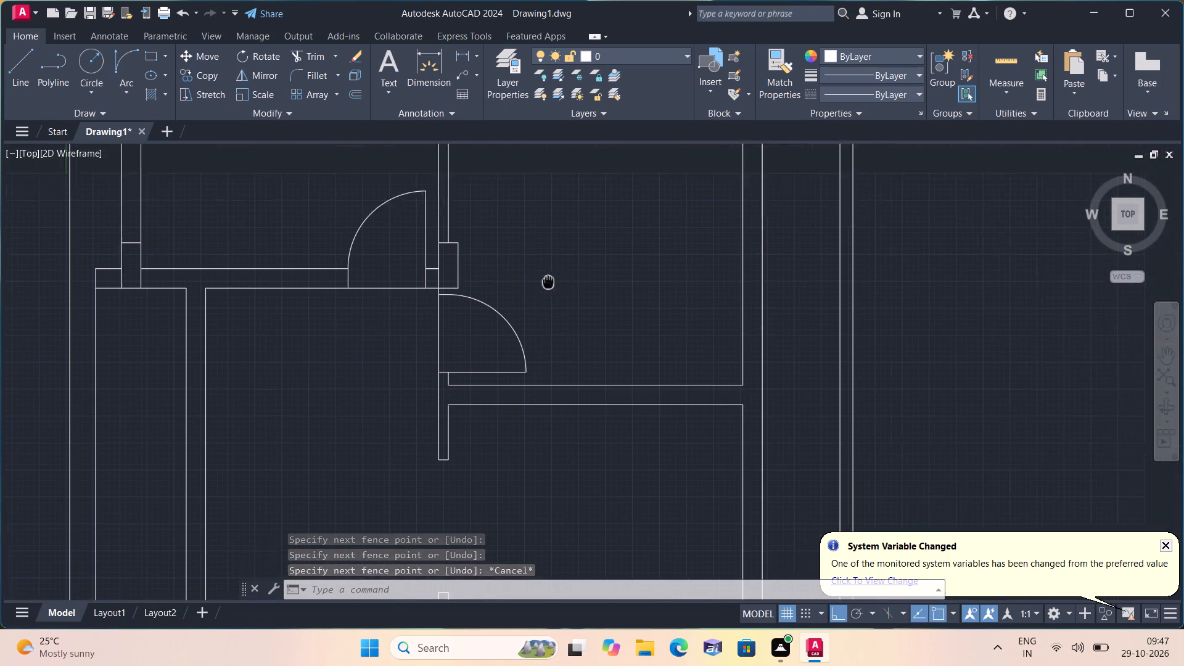
middle_click_drag(526, 287, 420, 307)
scroll(446, 304, "down", 1)
middle_click_drag(484, 277, 415, 305)
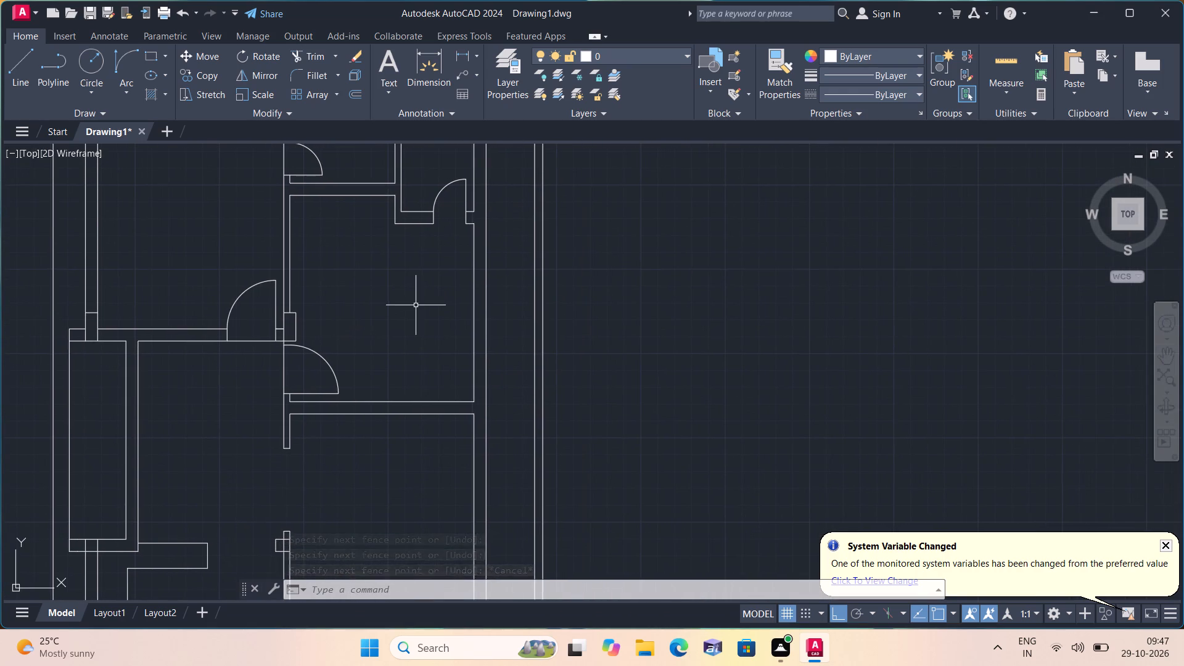
key("l")
key("space")
scroll(311, 313, "up", 1)
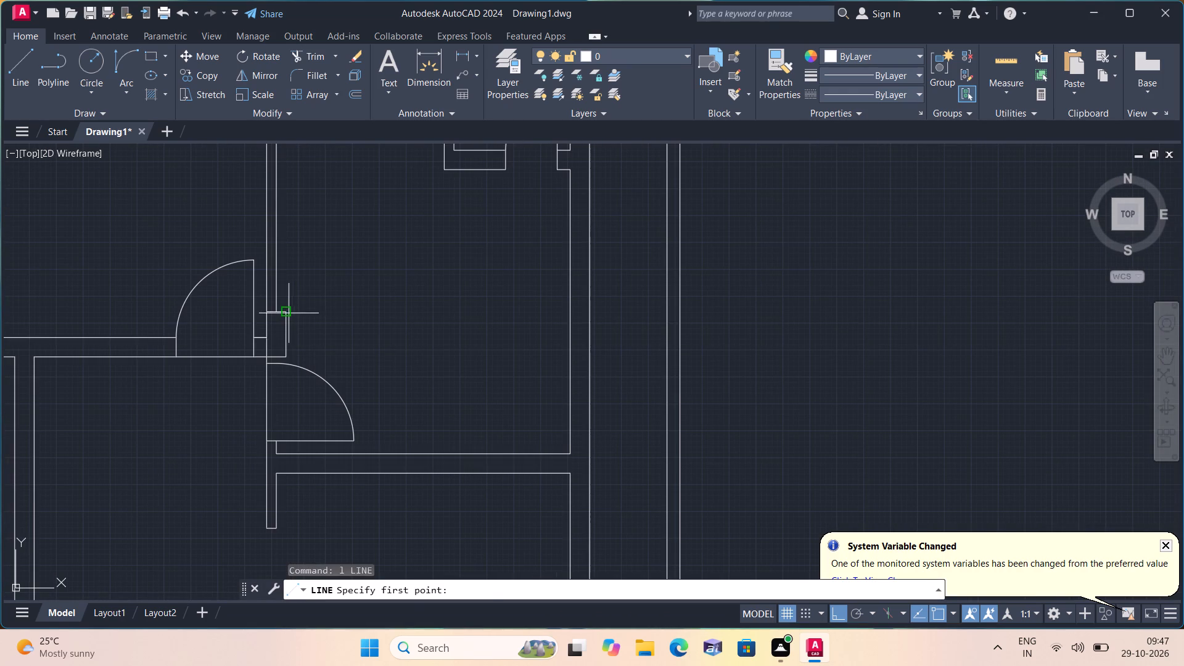
left_click(289, 313)
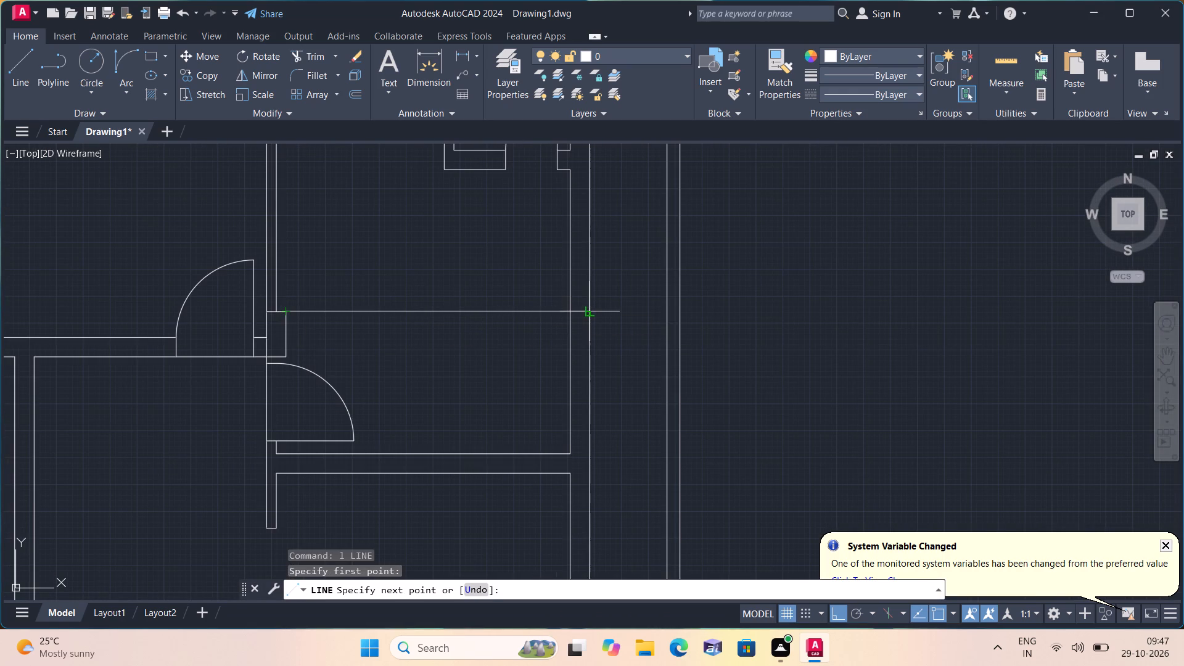
left_click(586, 311)
key("space")
key("space")
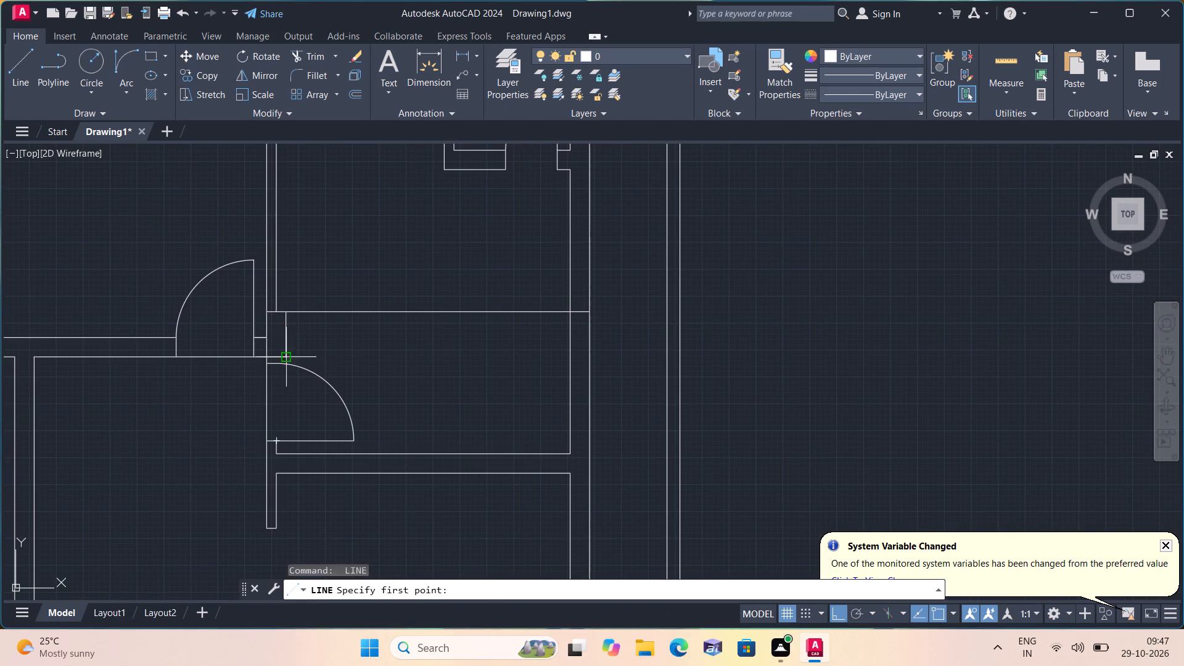
left_click(290, 358)
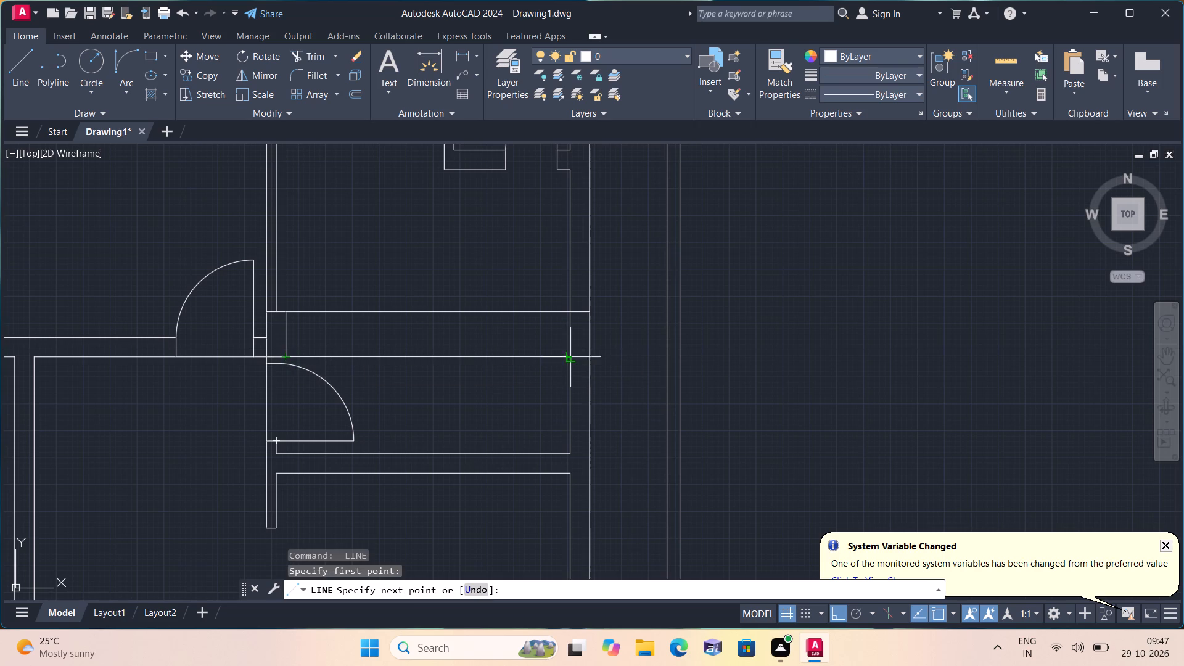
left_click(590, 354)
key("space")
Trim both projection lines across the room, keeping only their pieces within the right wall's thickness.
type("trim")
key("space")
left_click_drag(474, 296, 493, 419)
key("space")
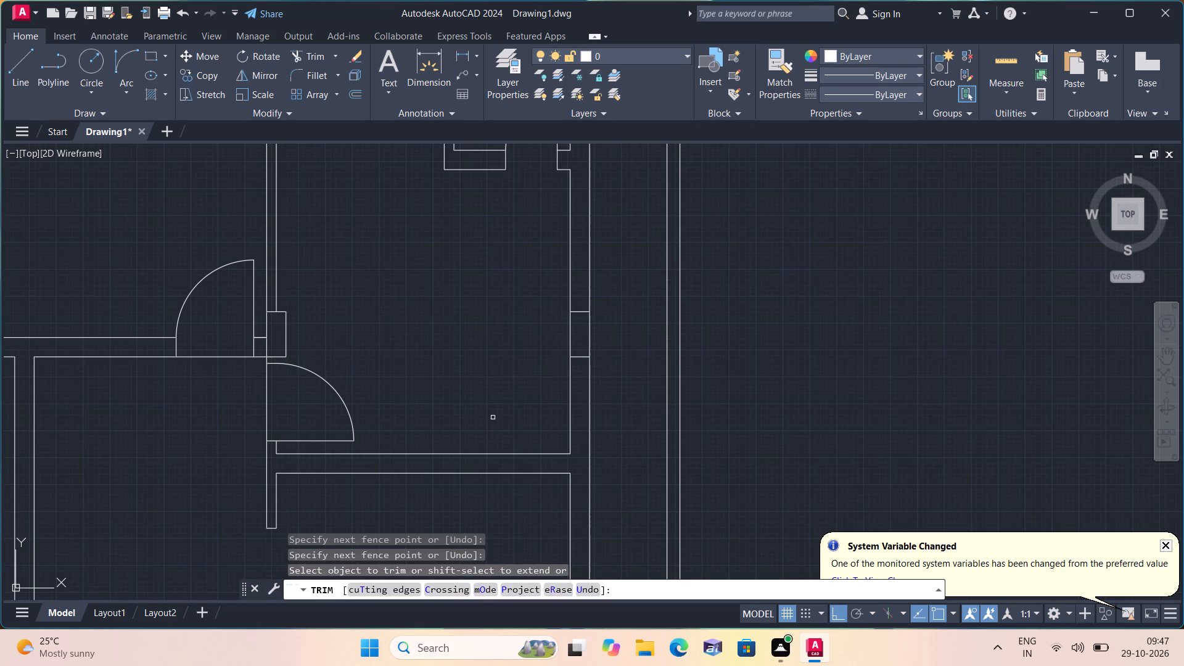
From the left wall's inner face under the shaft's bottom wall, draw a line 1' down and across to the outer face.
middle_click_drag(481, 403, 459, 290)
scroll(459, 290, "down", 1)
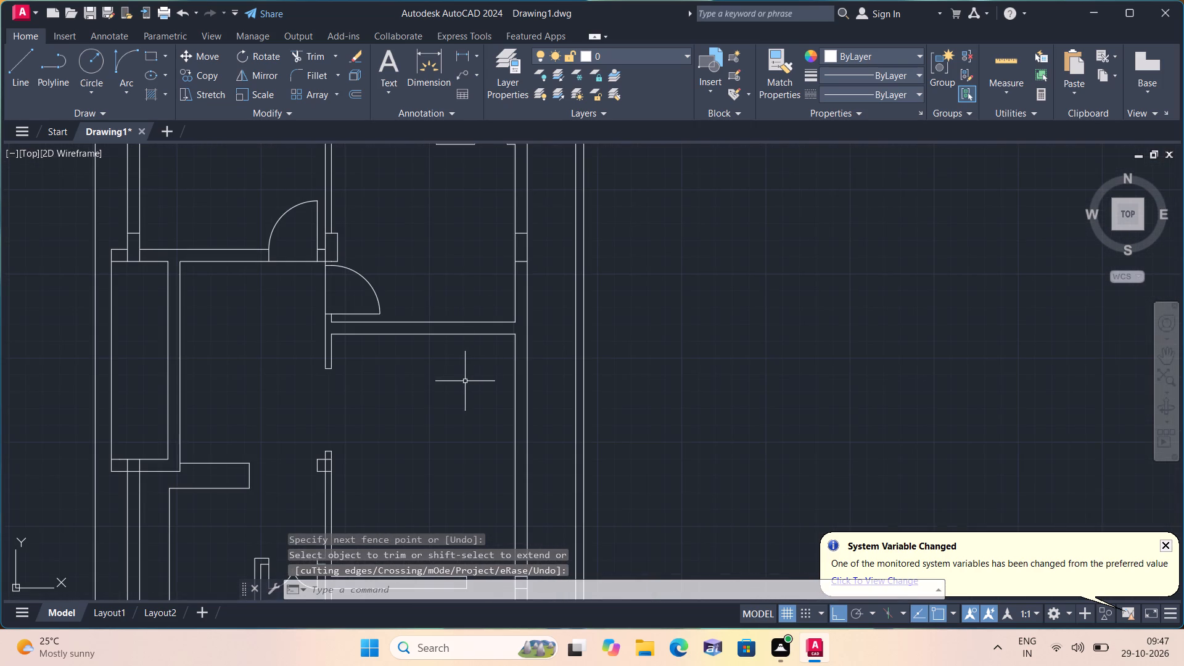
middle_click_drag(460, 378, 453, 273)
scroll(458, 377, "down", 1)
middle_click_drag(409, 378, 507, 352)
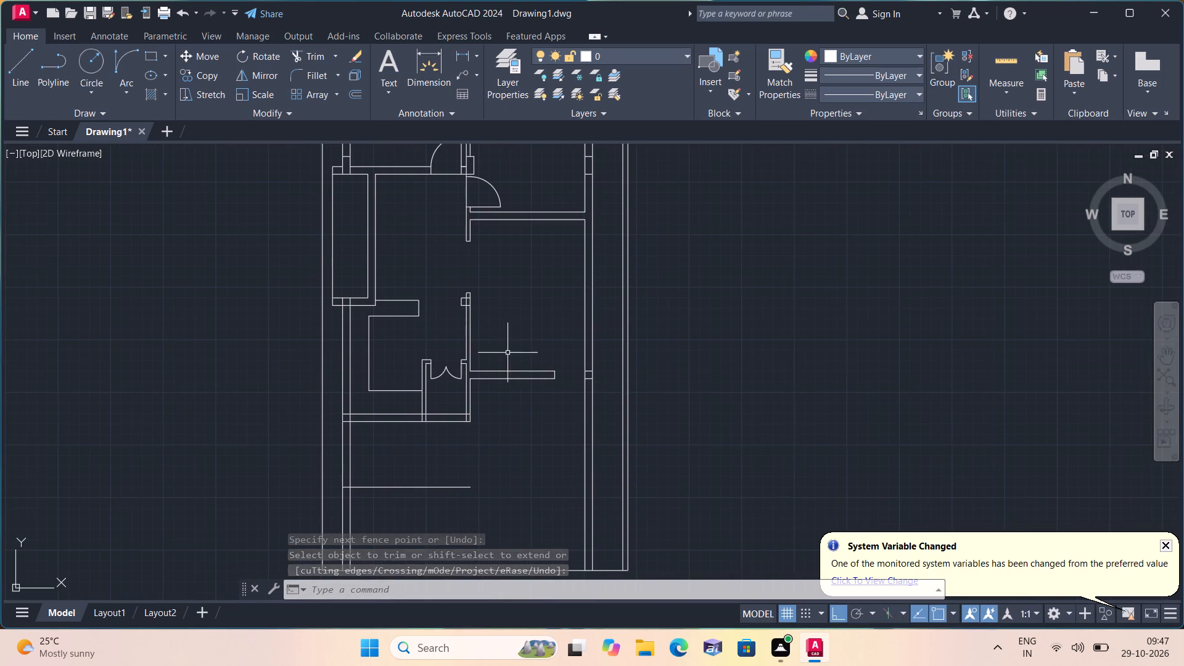
scroll(406, 339, "up", 1)
key("l")
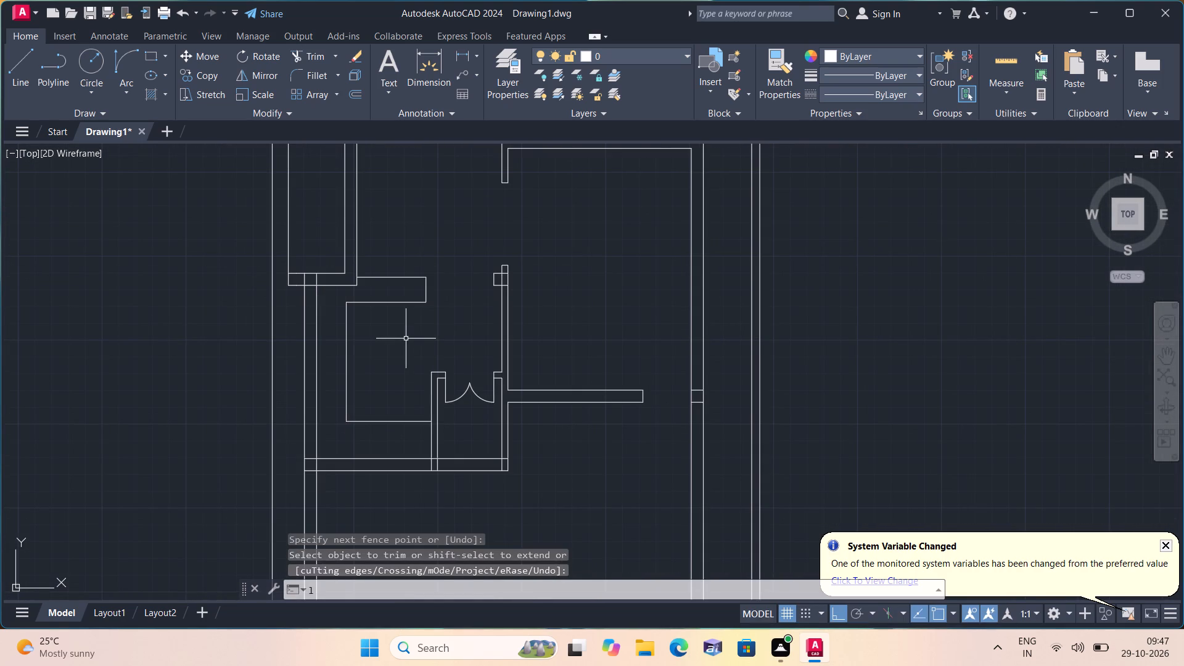
key("space")
scroll(323, 292, "up", 1)
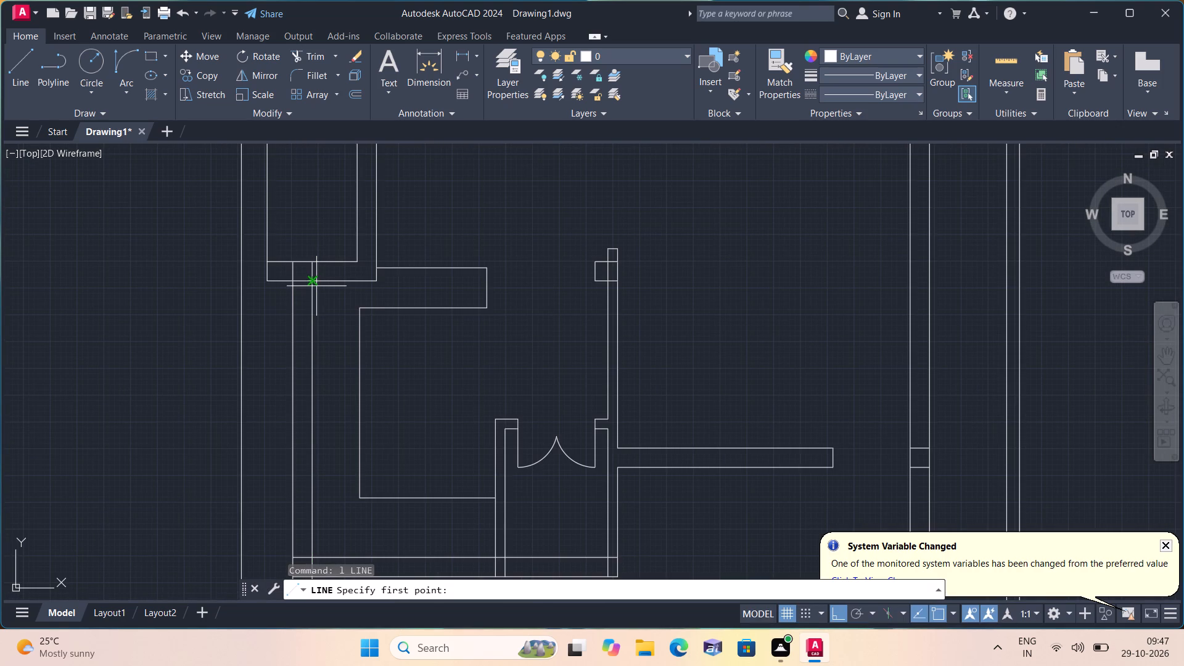
left_click(314, 282)
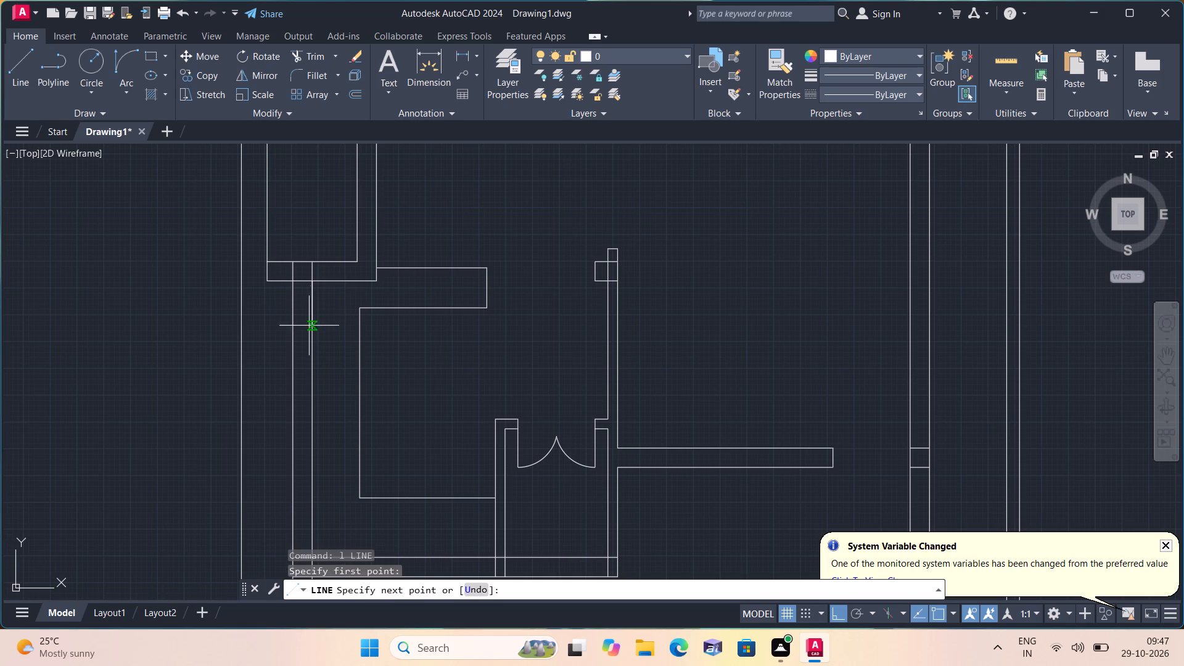
type("1'")
key("space")
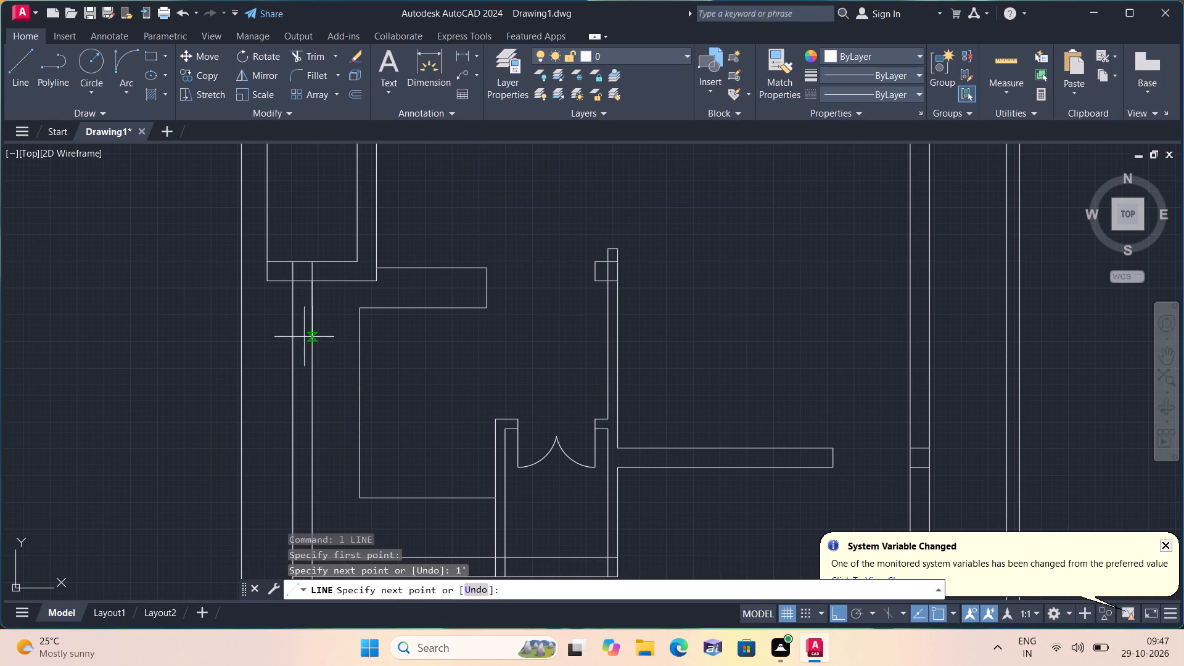
left_click(295, 309)
key("space")
scroll(304, 307, "up", 1)
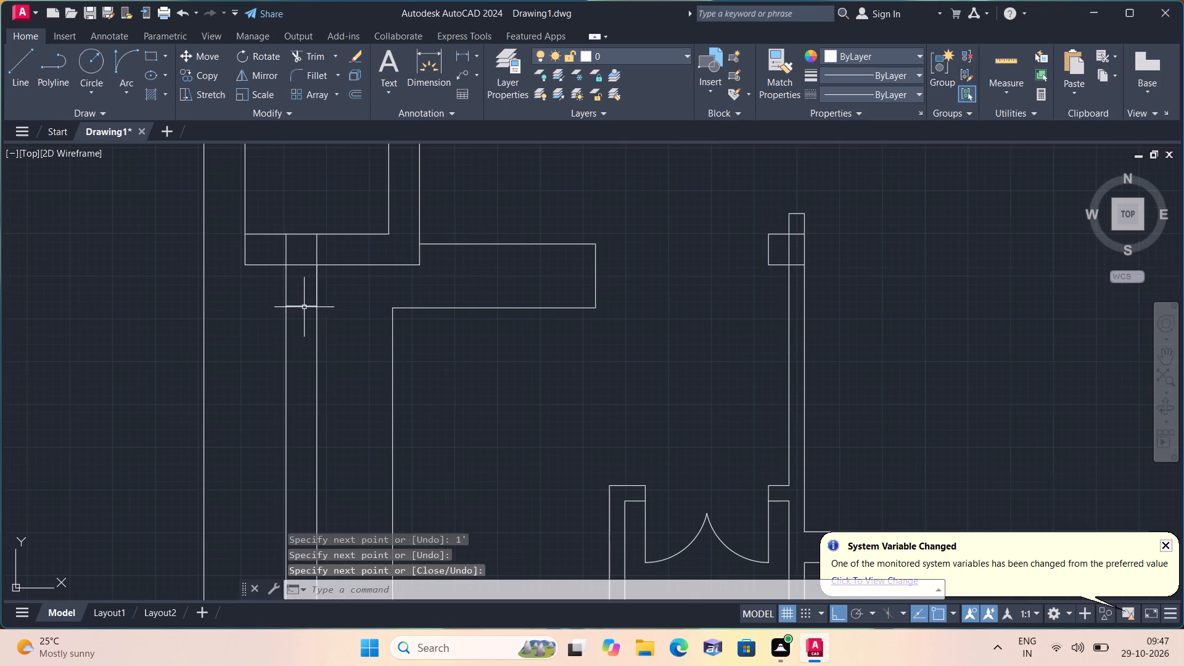
Erase the 1' vertical guide segment on the left wall's inner face below the shaft.
left_click(316, 295)
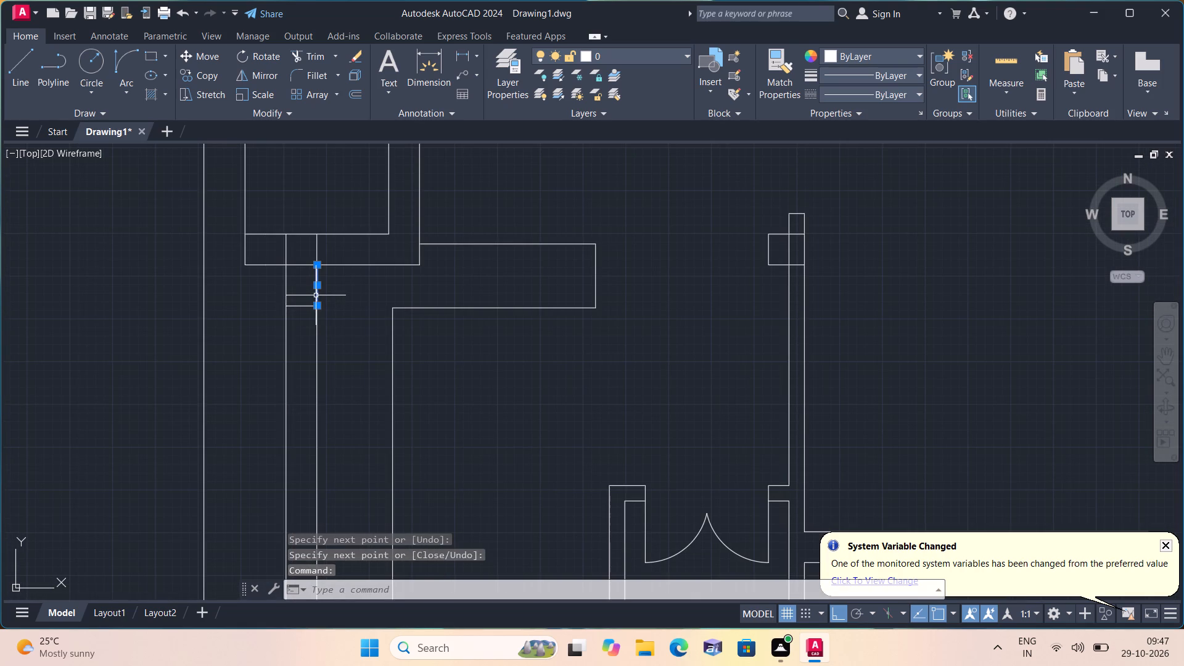
key("Delete")
Trim the piece of the shaft's bottom wall line that crosses the left wall's thickness.
type("trim")
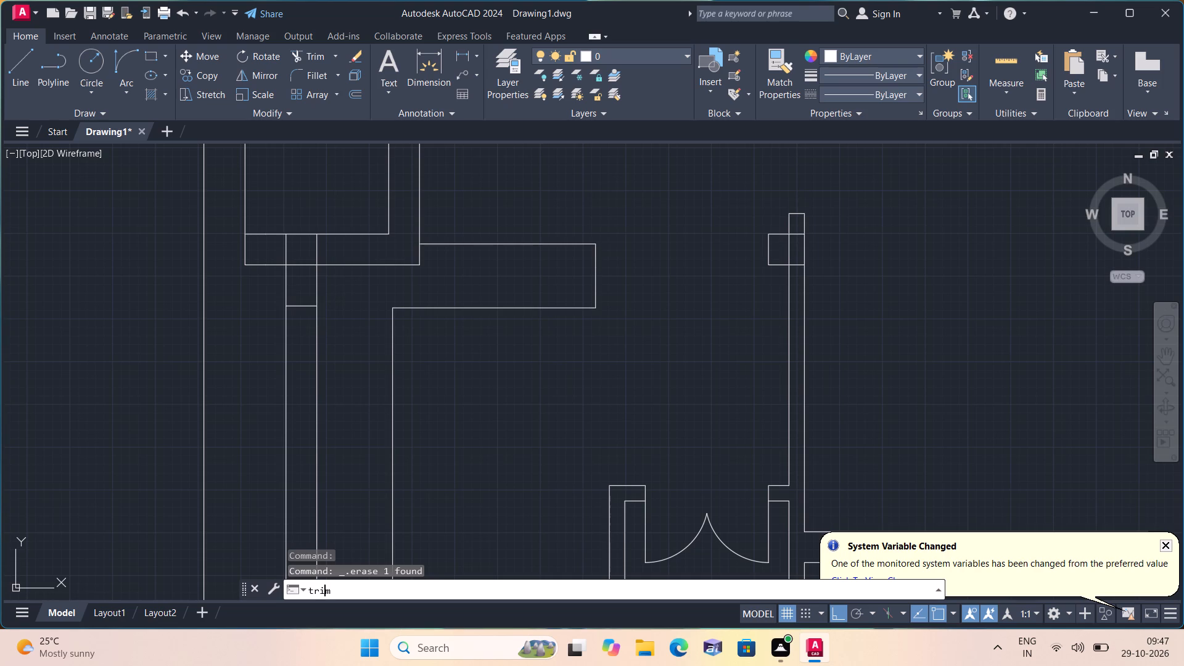
key("space")
left_click(307, 261)
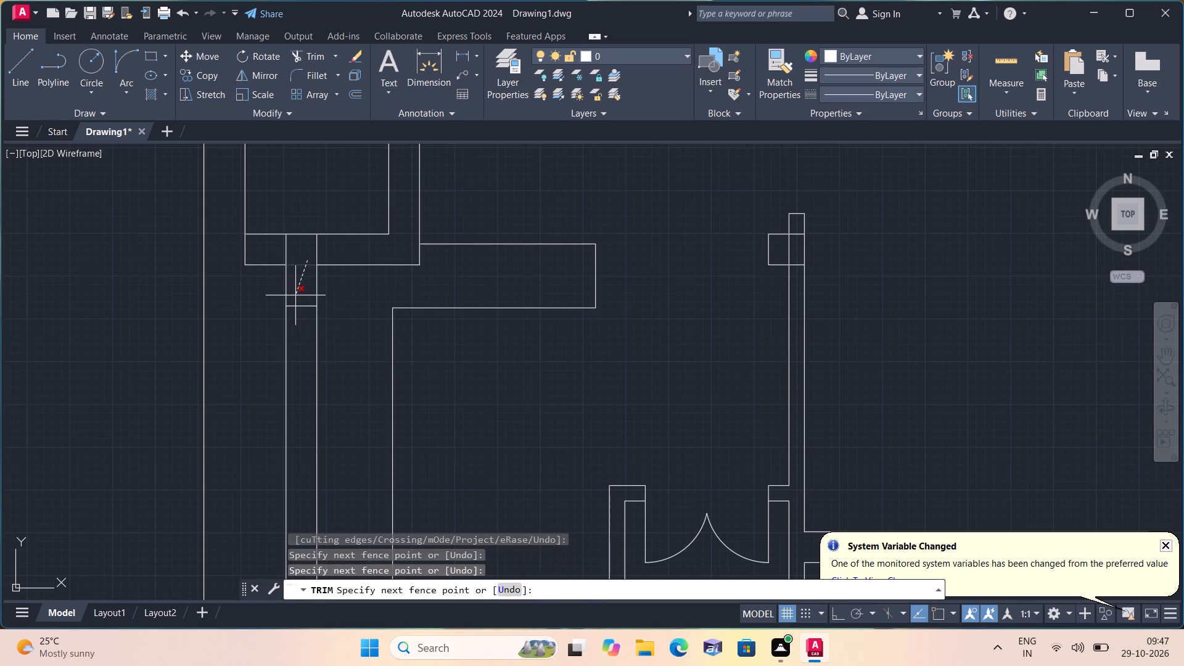
left_click(295, 295)
key("space")
Draw two horizontal lines to the right wall's outer face, from the left column's lower-right corner and the shaft's inner lower-right corner.
type("l")
key("space")
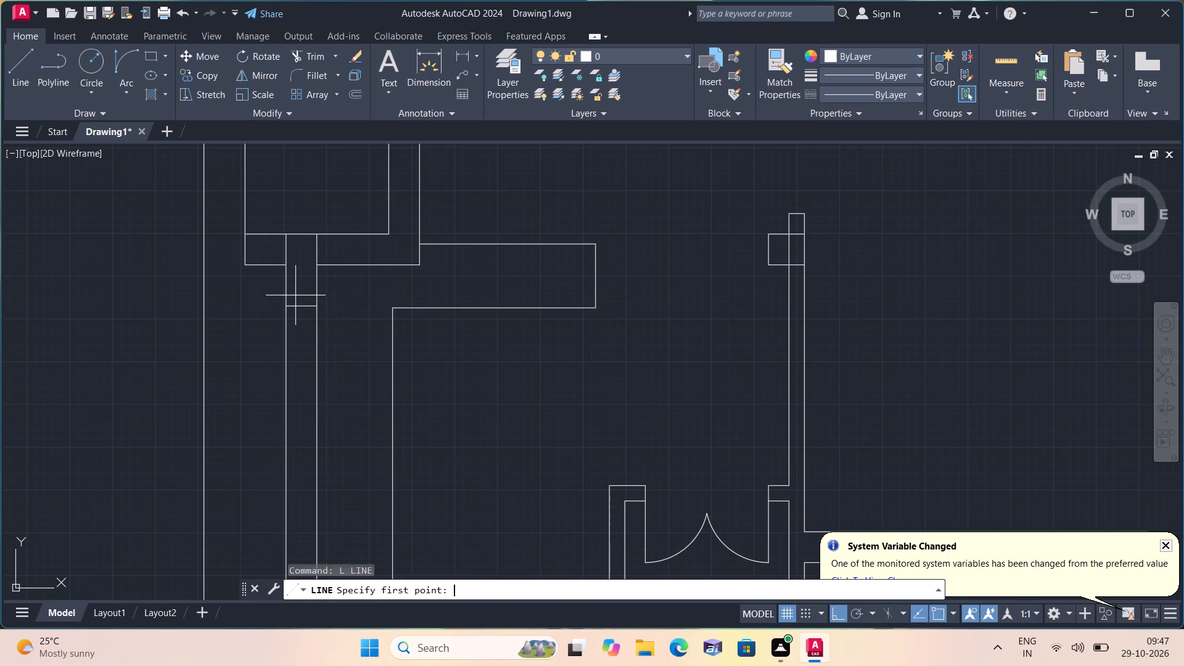
scroll(302, 316, "down", 1)
scroll(343, 321, "up", 1)
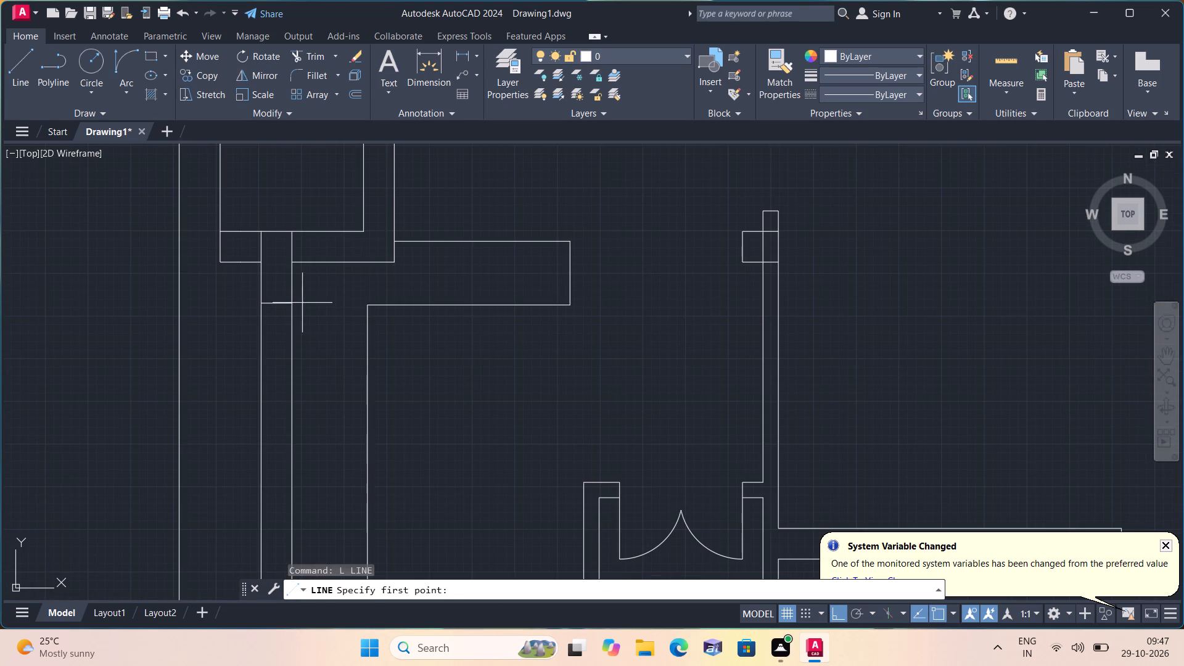
left_click(295, 305)
scroll(481, 317, "down", 1)
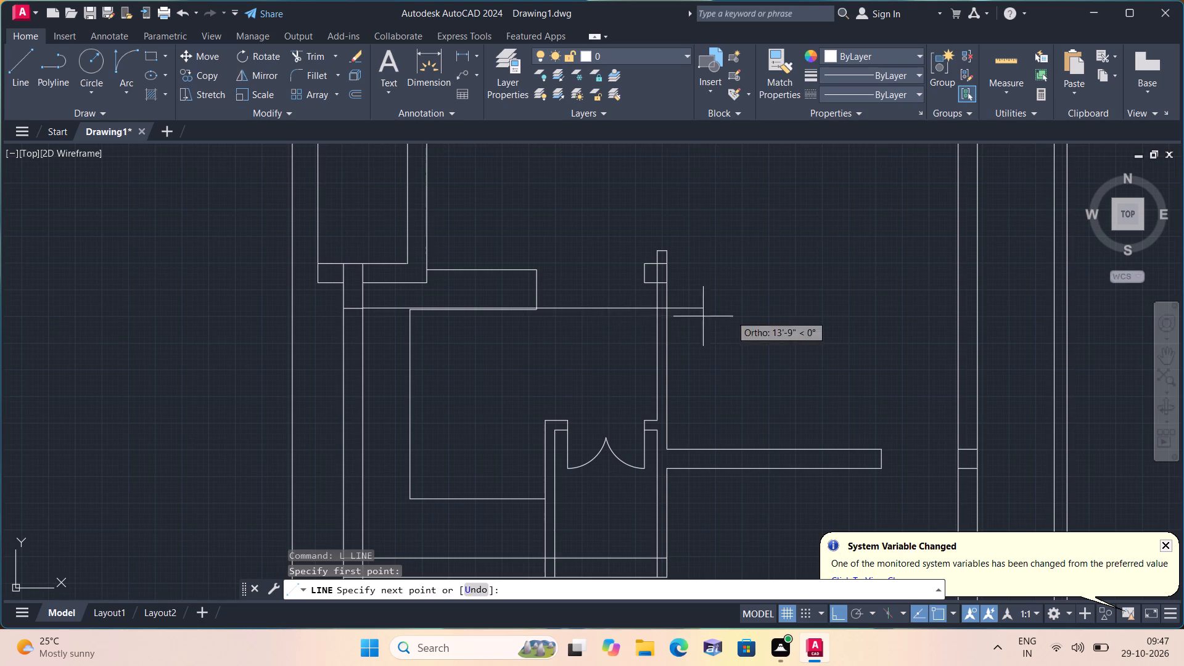
scroll(787, 312, "down", 1)
left_click(904, 307)
key("space")
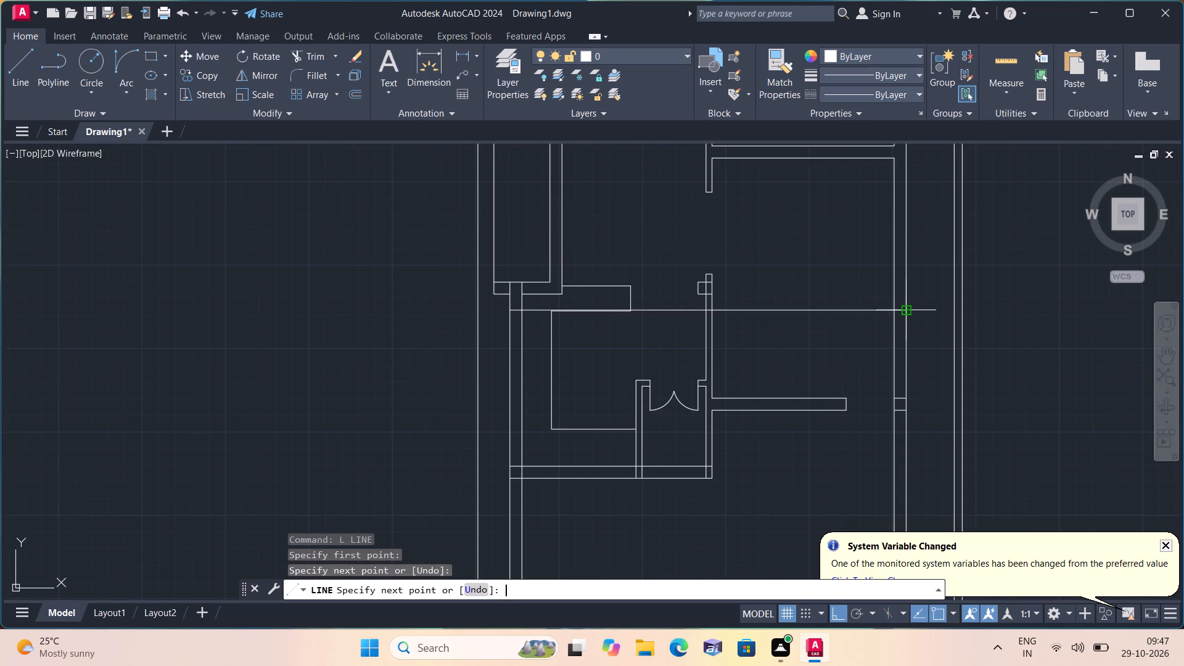
key("space")
scroll(493, 307, "up", 1)
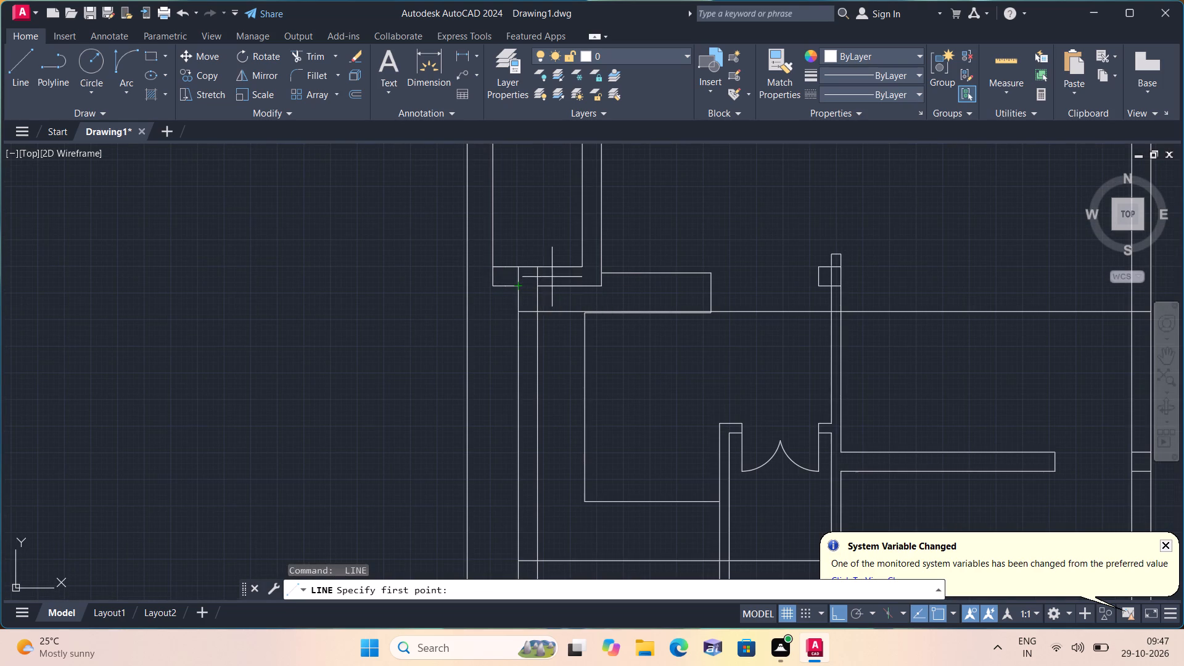
left_click(587, 266)
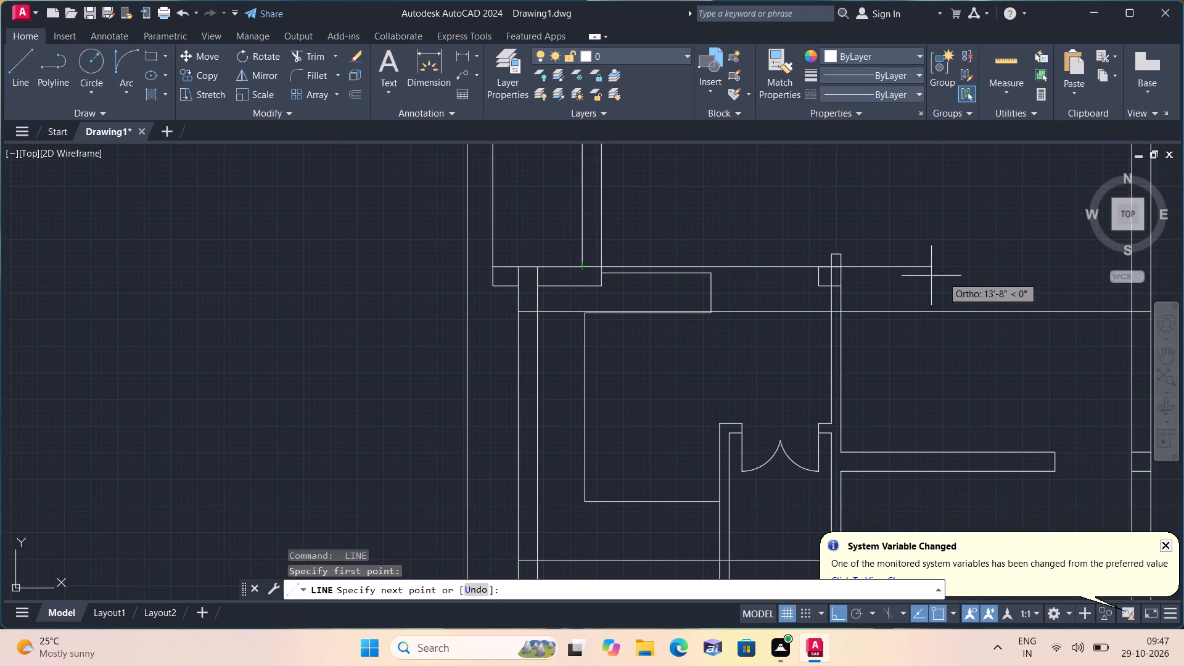
middle_click_drag(955, 271, 781, 302)
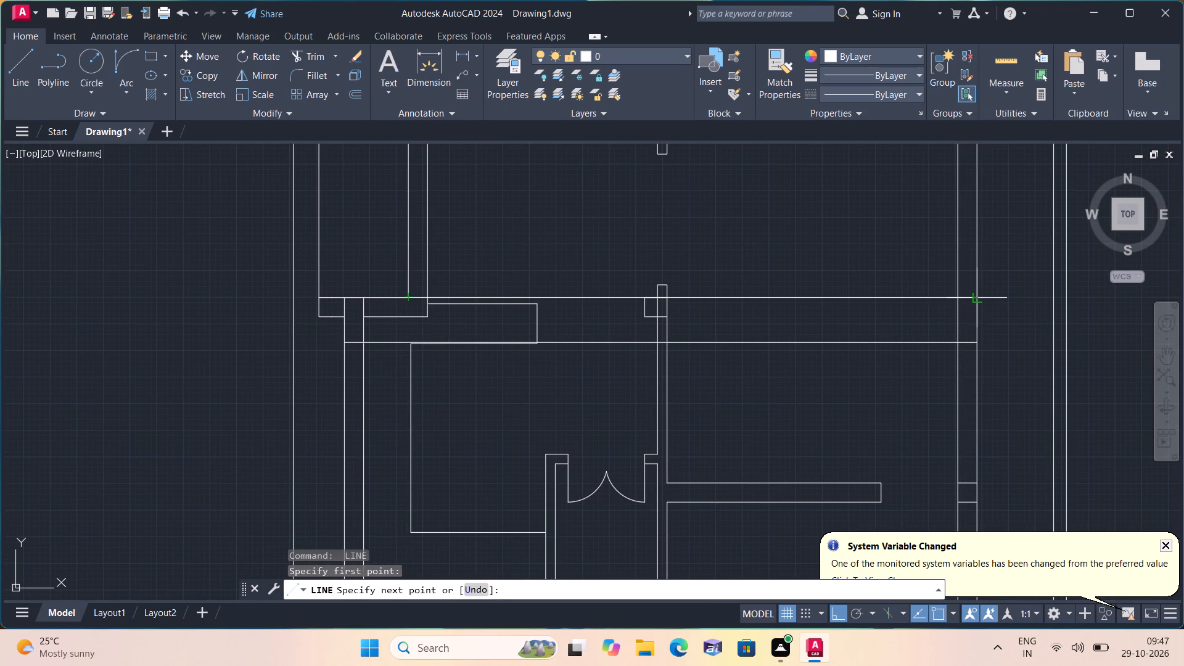
left_click(980, 299)
key("space")
Trim both projection lines across the rooms and the shaft wall, keeping their pieces within the central partition and the right wall.
type("trim")
key("space")
left_click_drag(794, 265, 816, 386)
left_click_drag(643, 252, 627, 299)
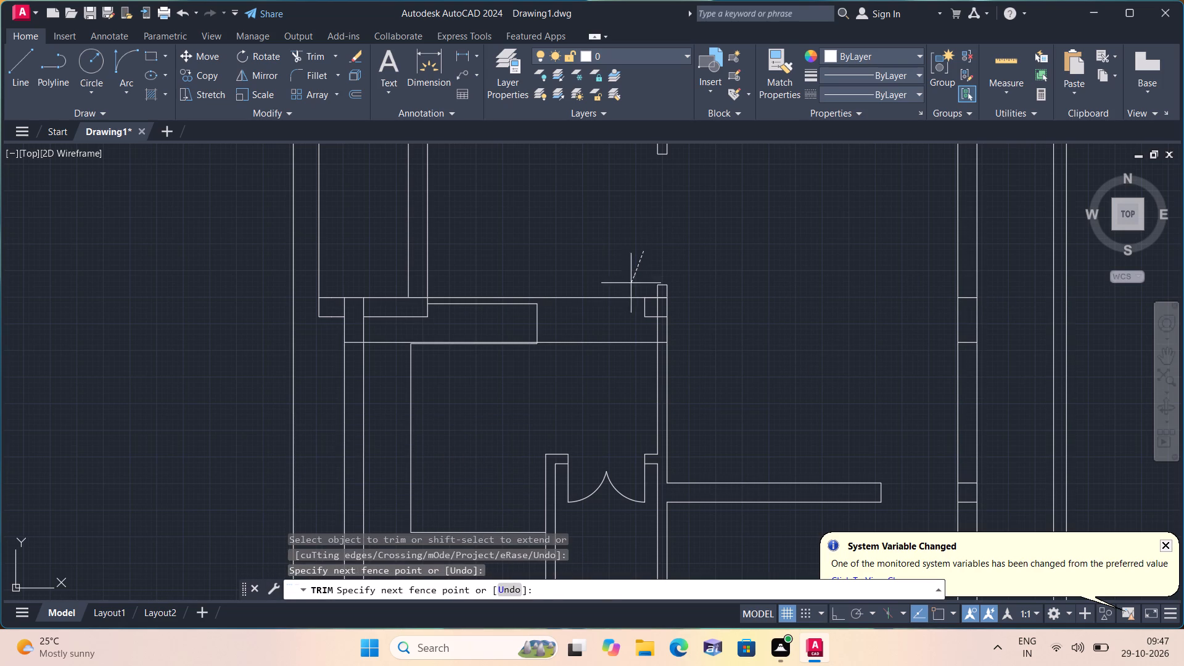
left_click_drag(627, 299, 595, 369)
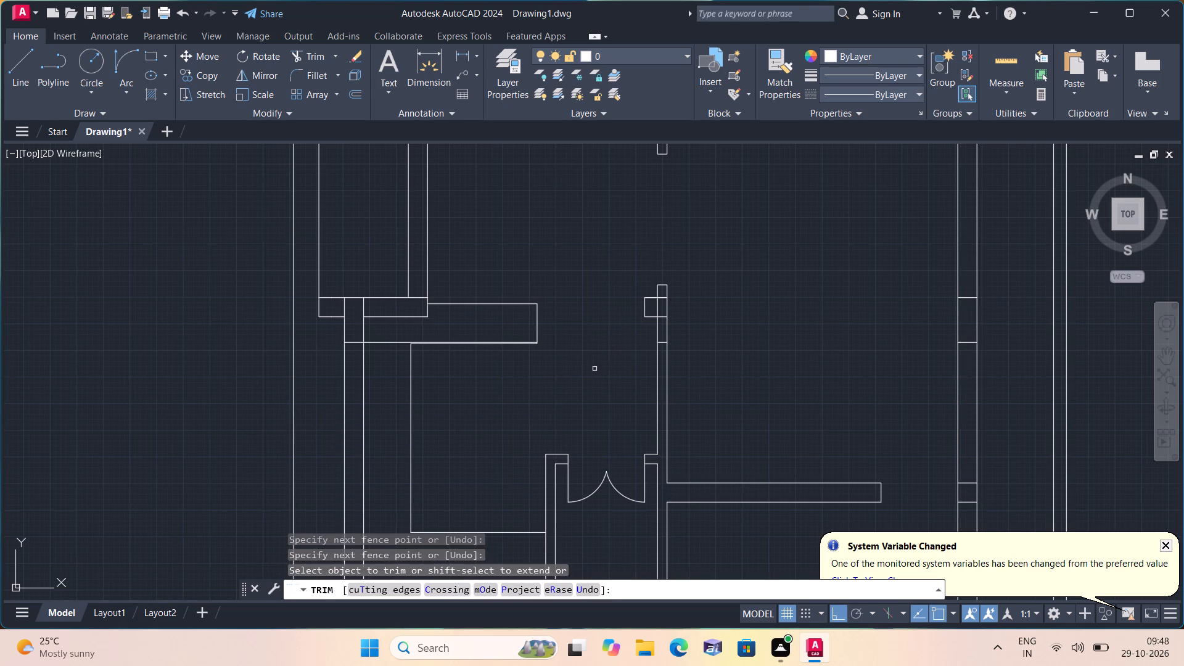
left_click_drag(376, 345, 397, 335)
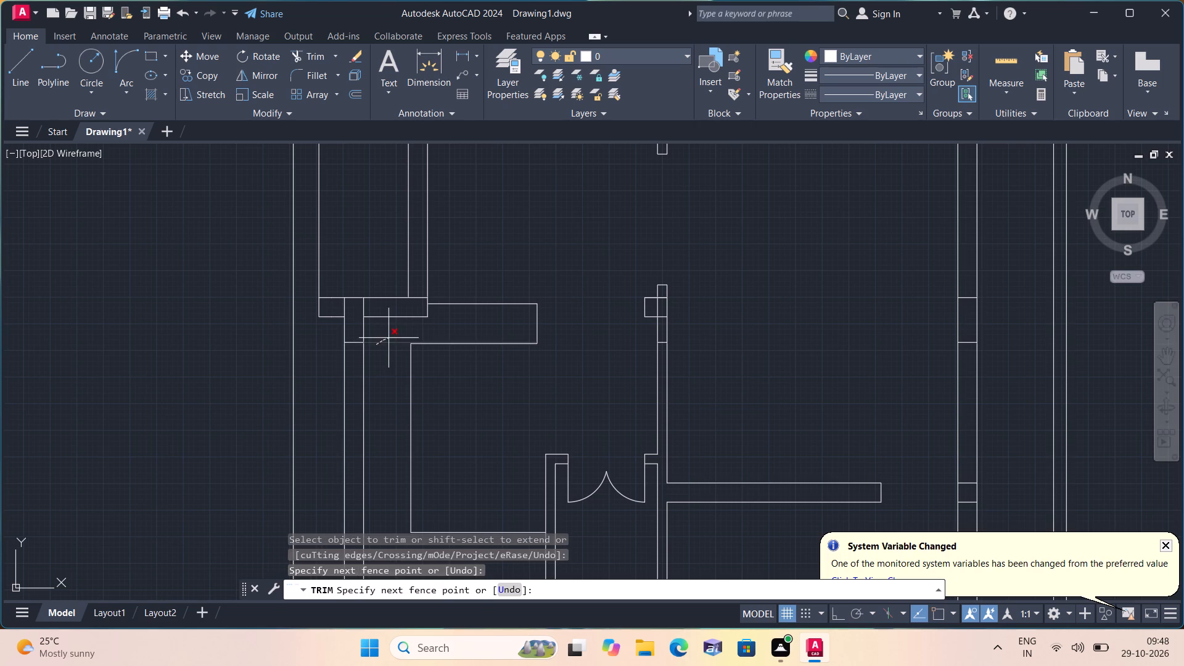
left_click_drag(397, 335, 400, 335)
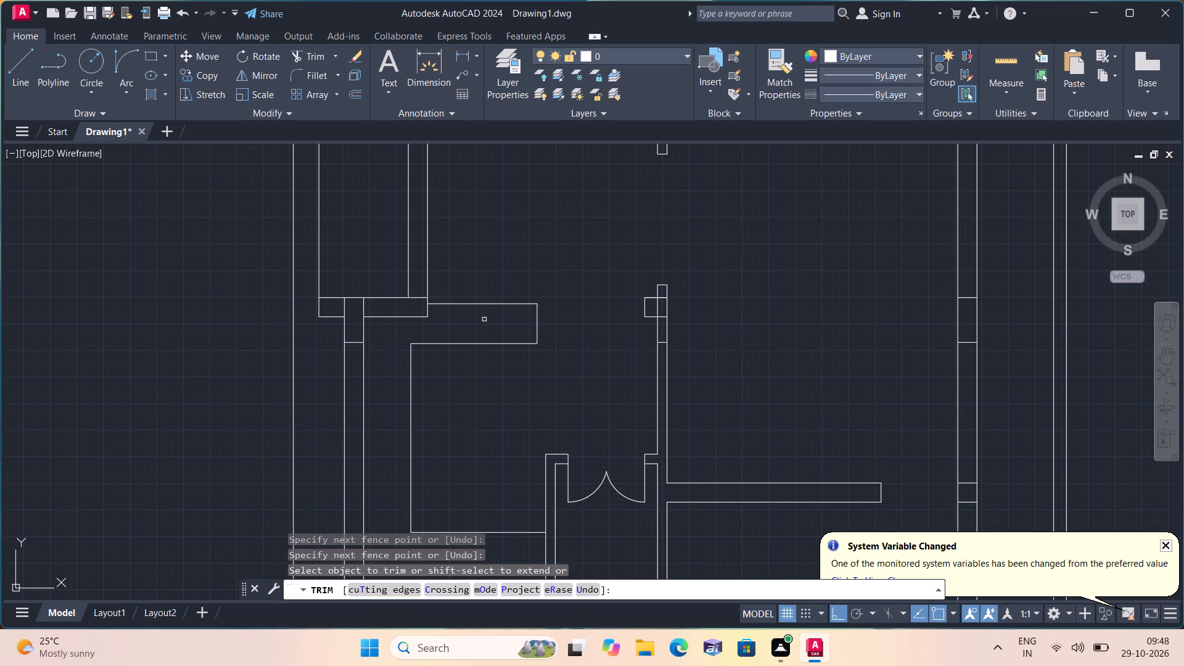
left_click(415, 297)
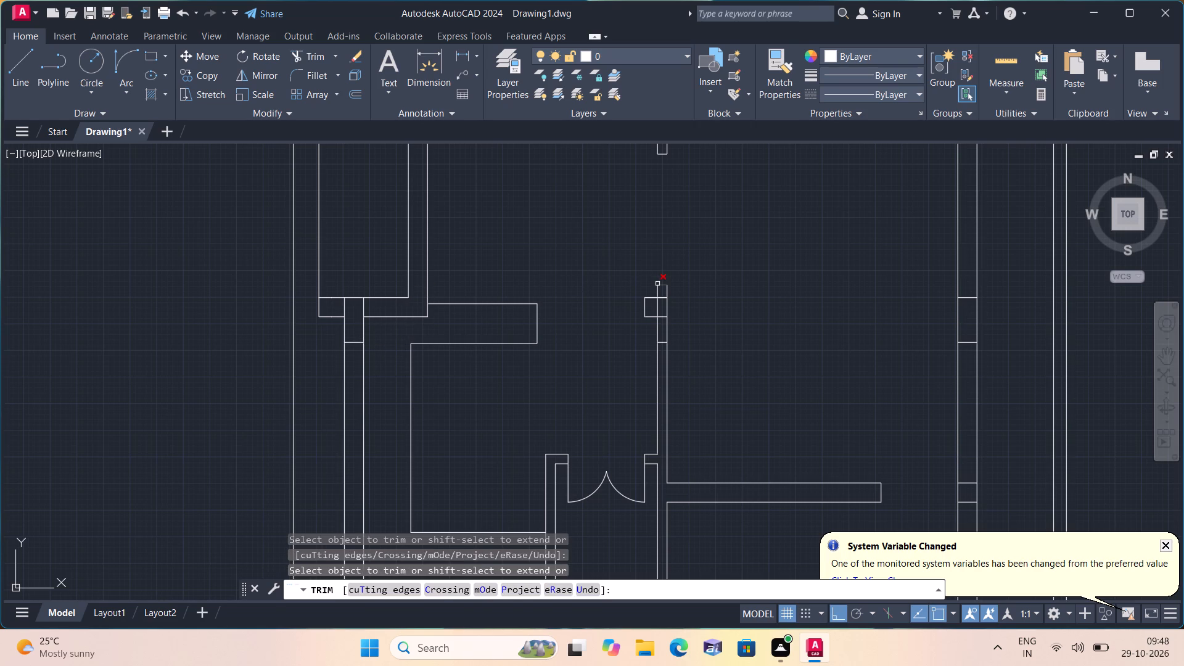
key("space")
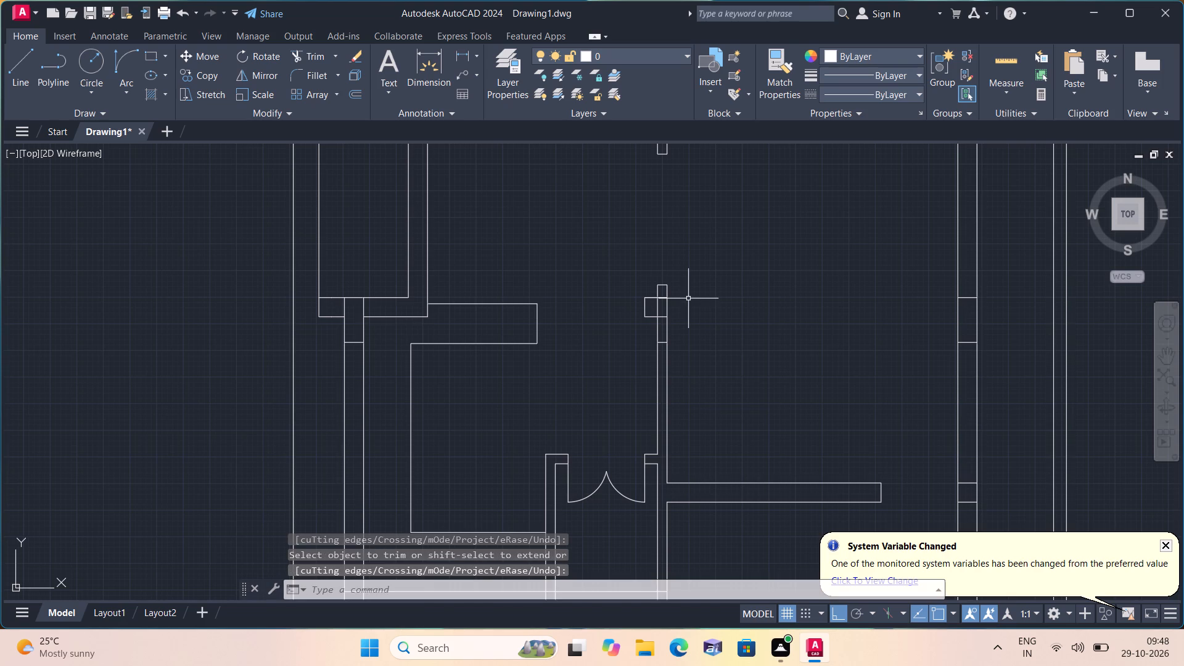
Trim the short horizontal line crossing the central partition between the two projected lines.
scroll(688, 300, "down", 1)
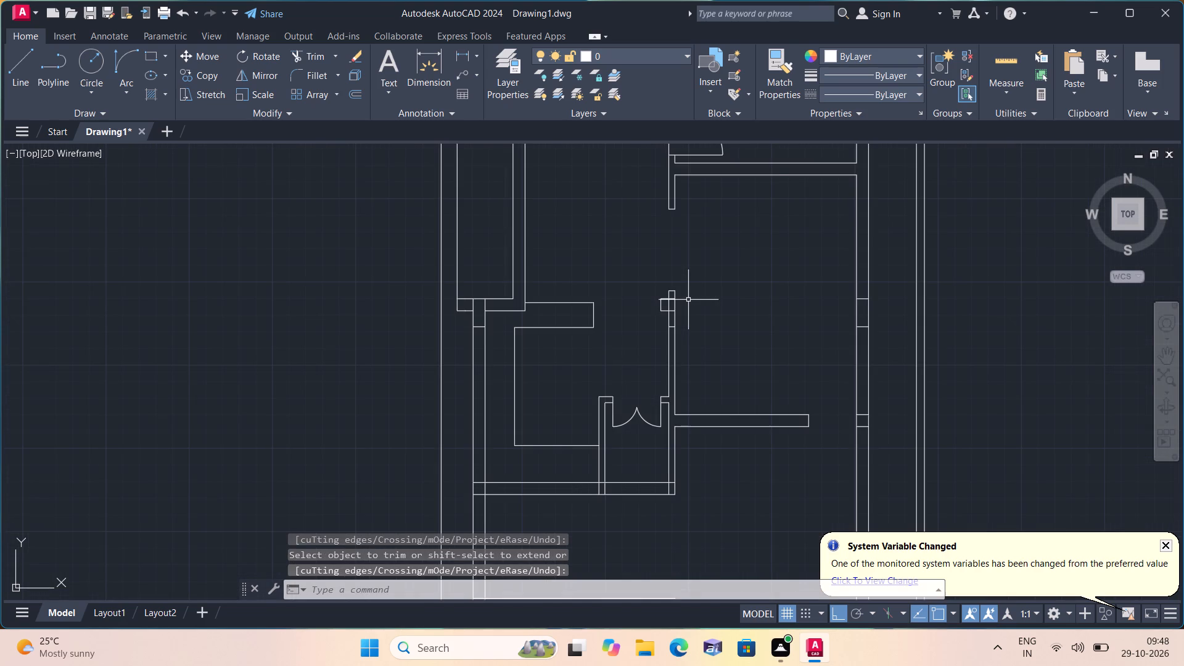
scroll(688, 300, "down", 1)
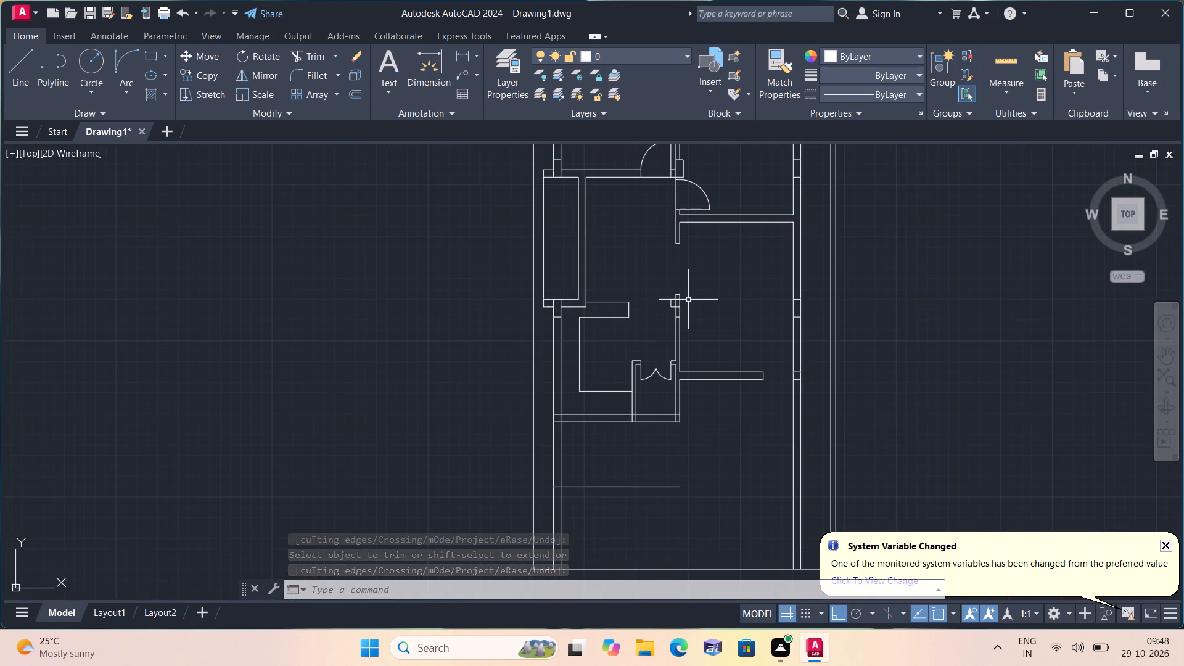
scroll(688, 298, "up", 2)
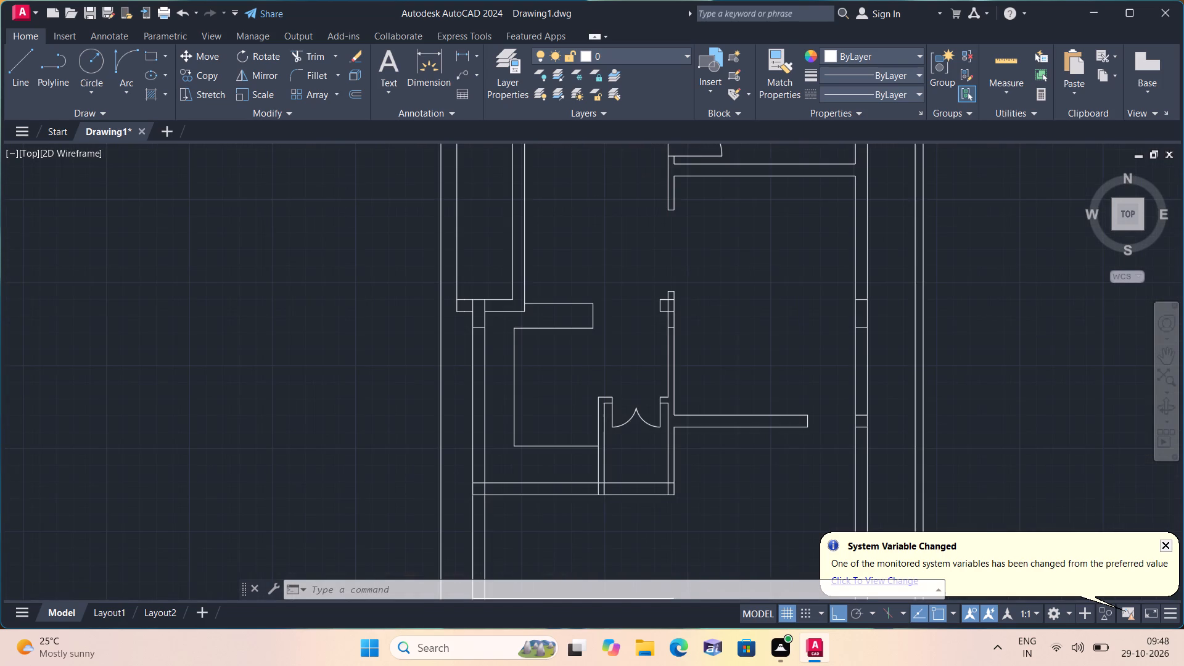
key("space")
scroll(675, 316, "up", 1)
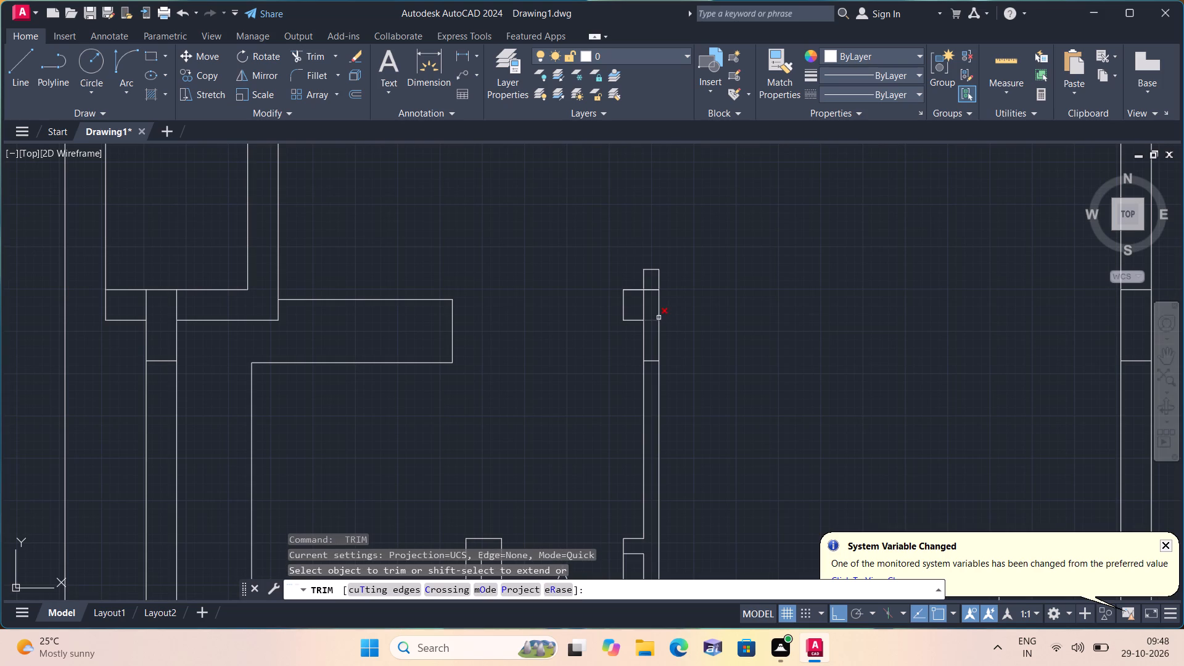
left_click(651, 324)
left_click(651, 313)
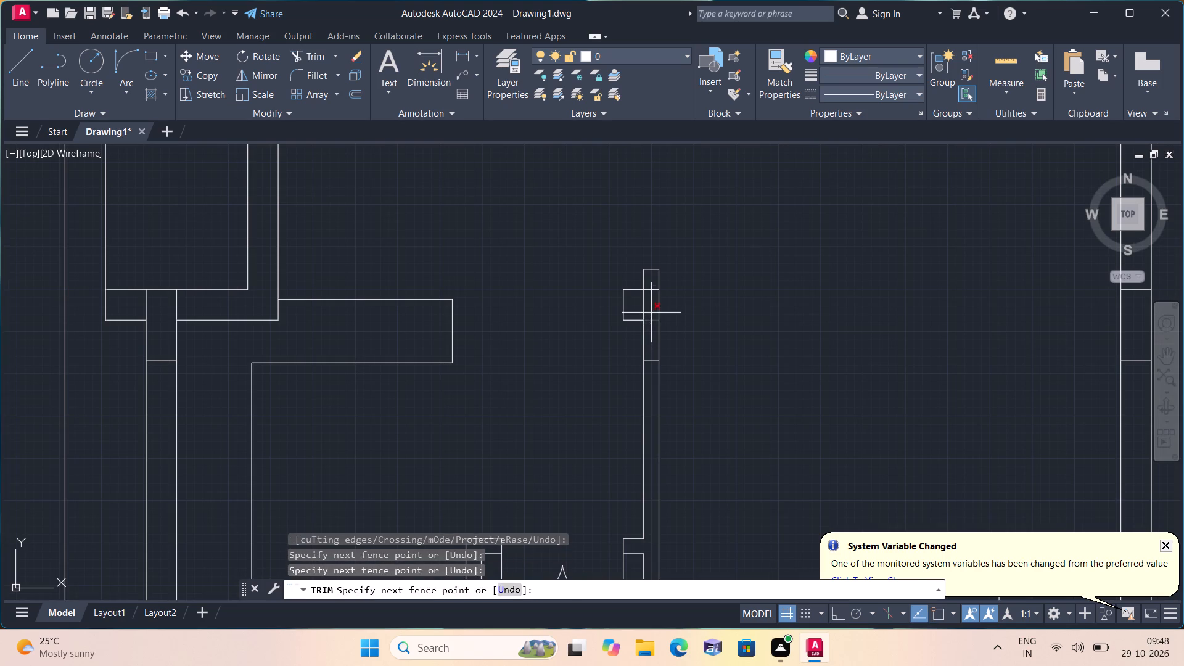
key("space")
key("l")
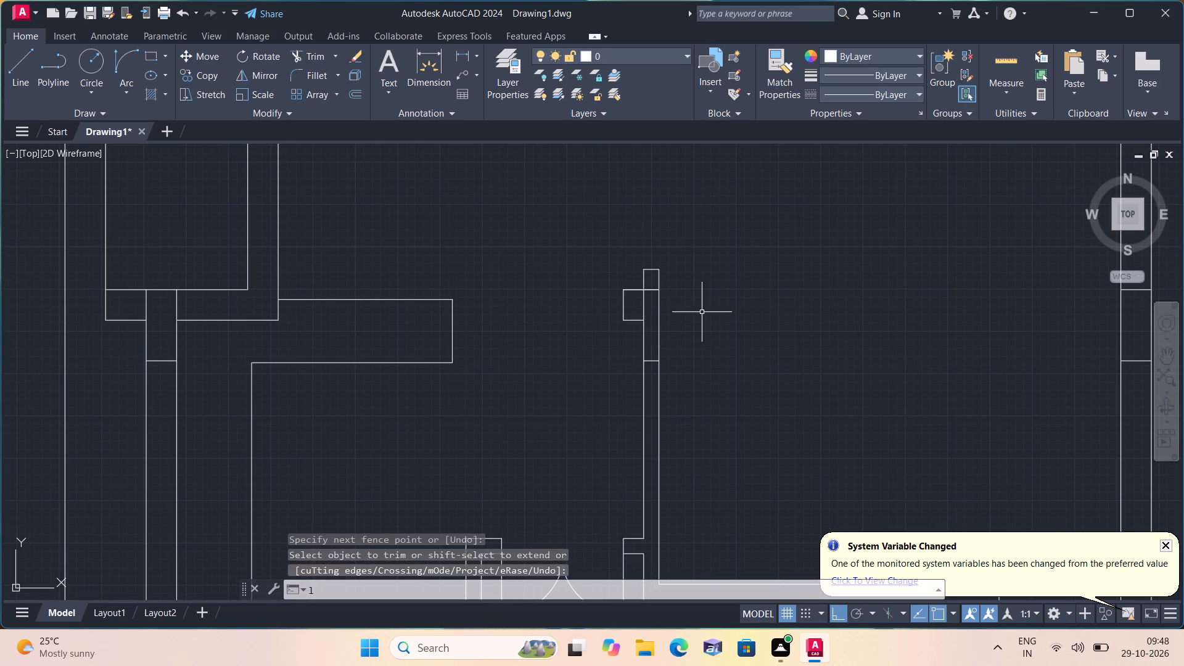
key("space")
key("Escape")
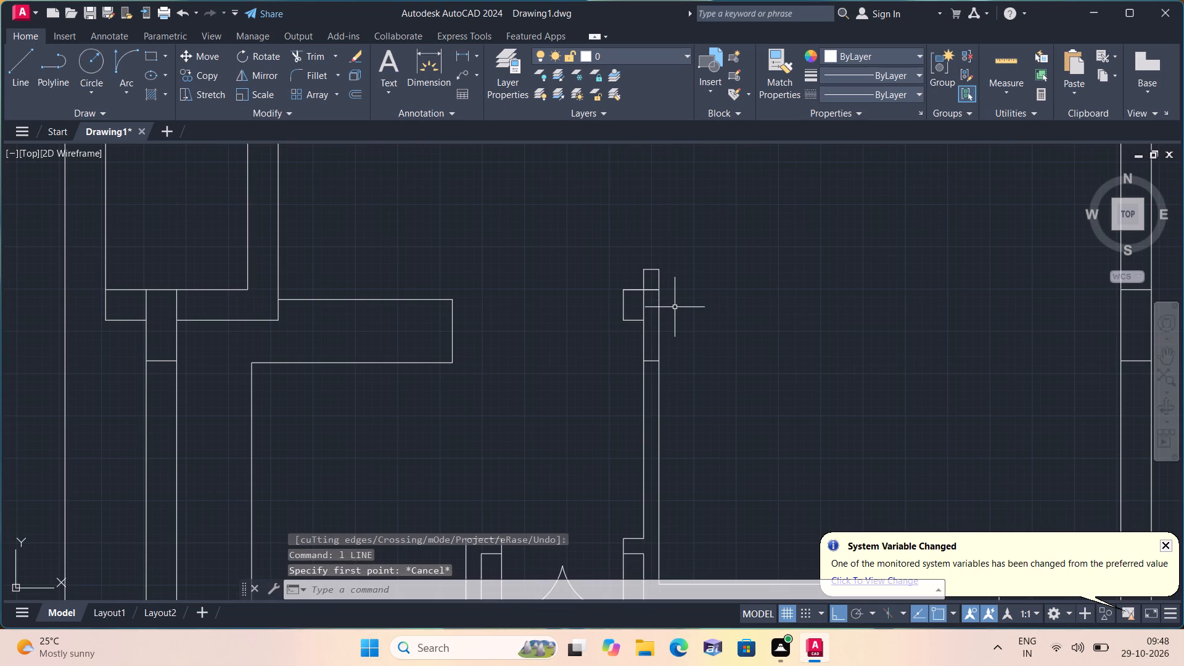
Trim the central partition's right face between the two projected horizontal lines.
type("trim")
key("space")
left_click(659, 314)
key("space")
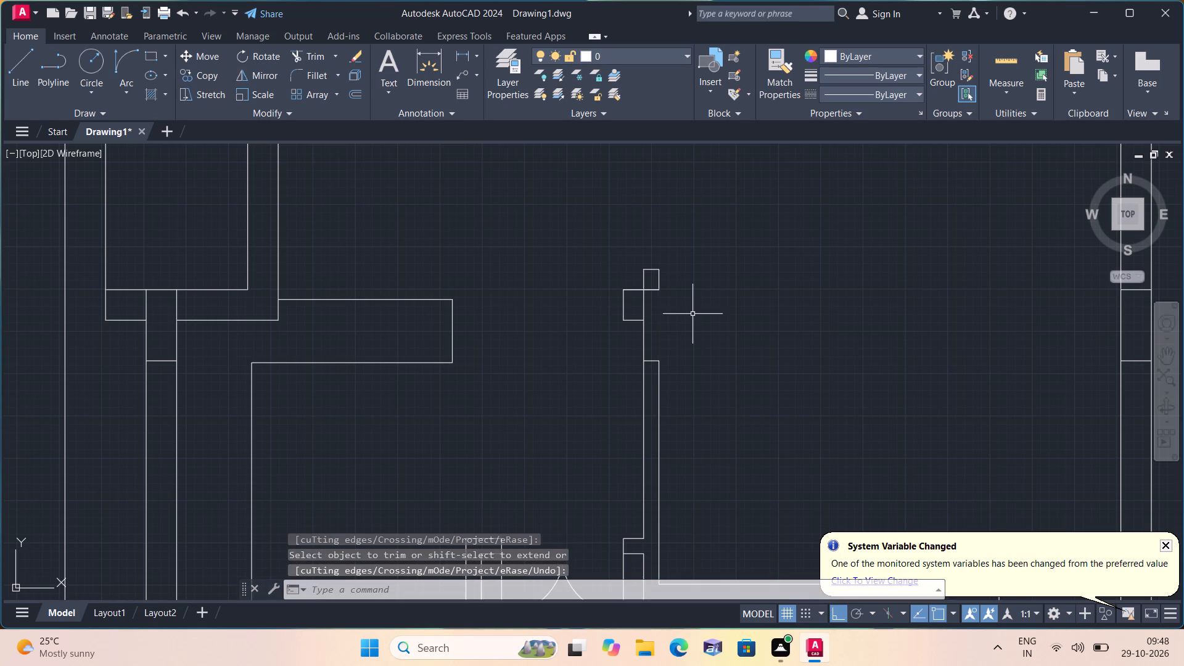
Draw the column outline from the partition's right face at the lower projected line: 4.5" outward, up to the upper line, and back.
key("l")
key("space")
left_click(660, 360)
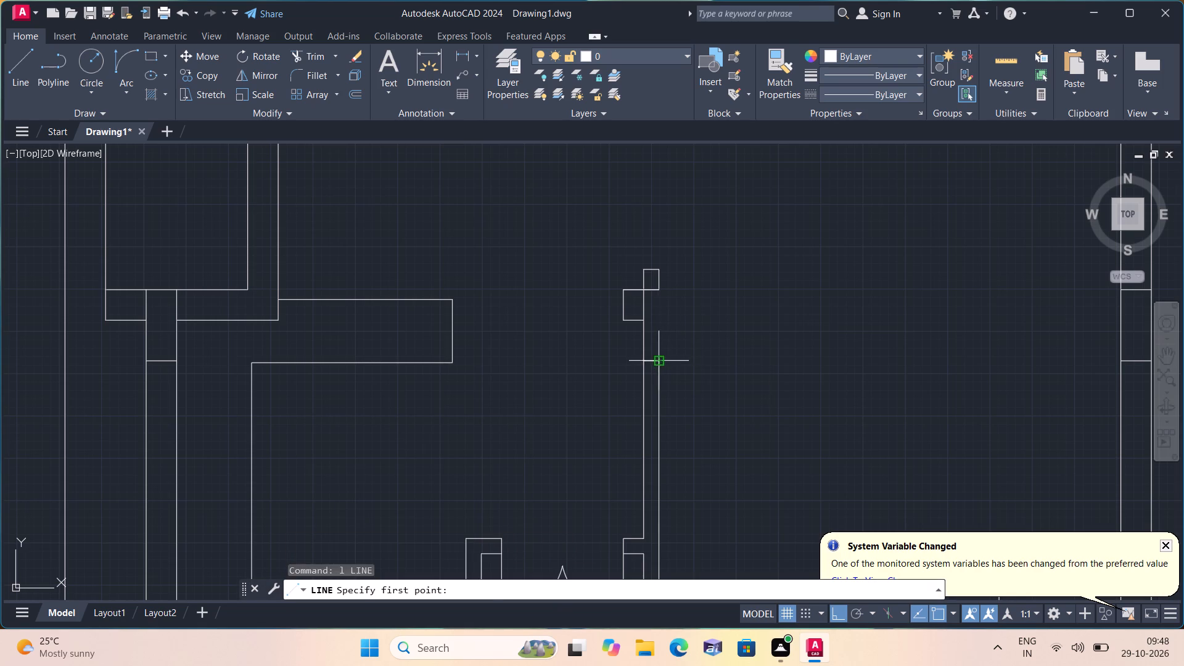
type("4.5")
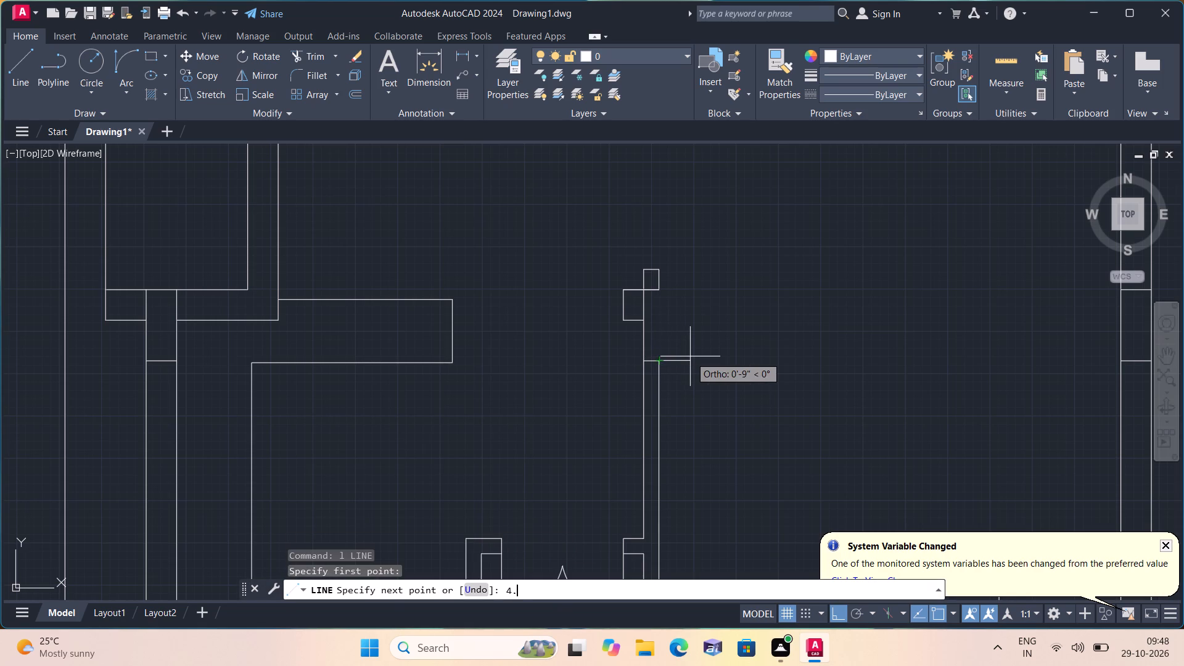
type("\"")
key("space")
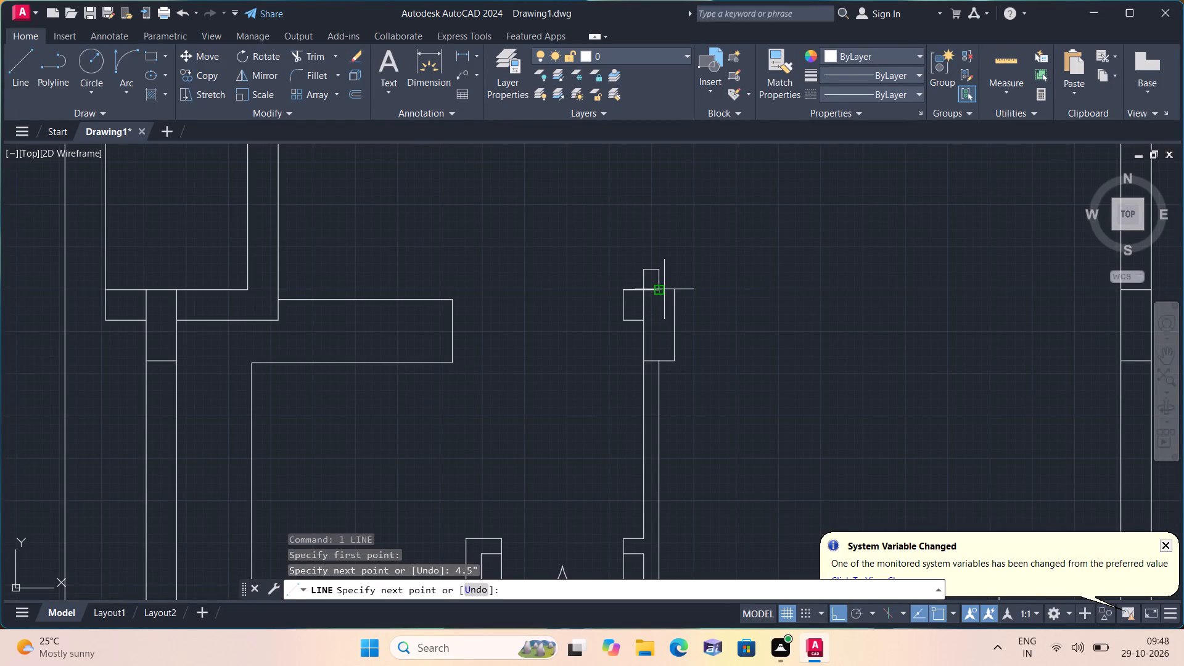
left_click(680, 287)
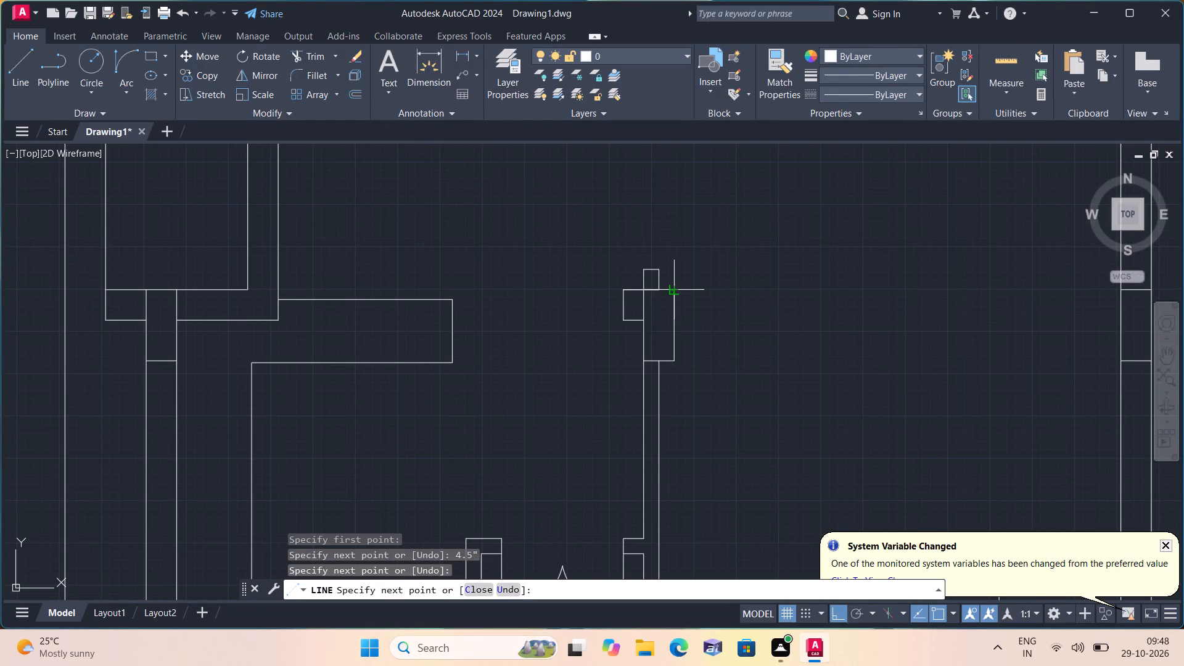
left_click(659, 291)
key("space")
Trim the two vertical lines of the door room's left wall where they run through the bottom wall's thickness.
scroll(728, 306, "down", 1)
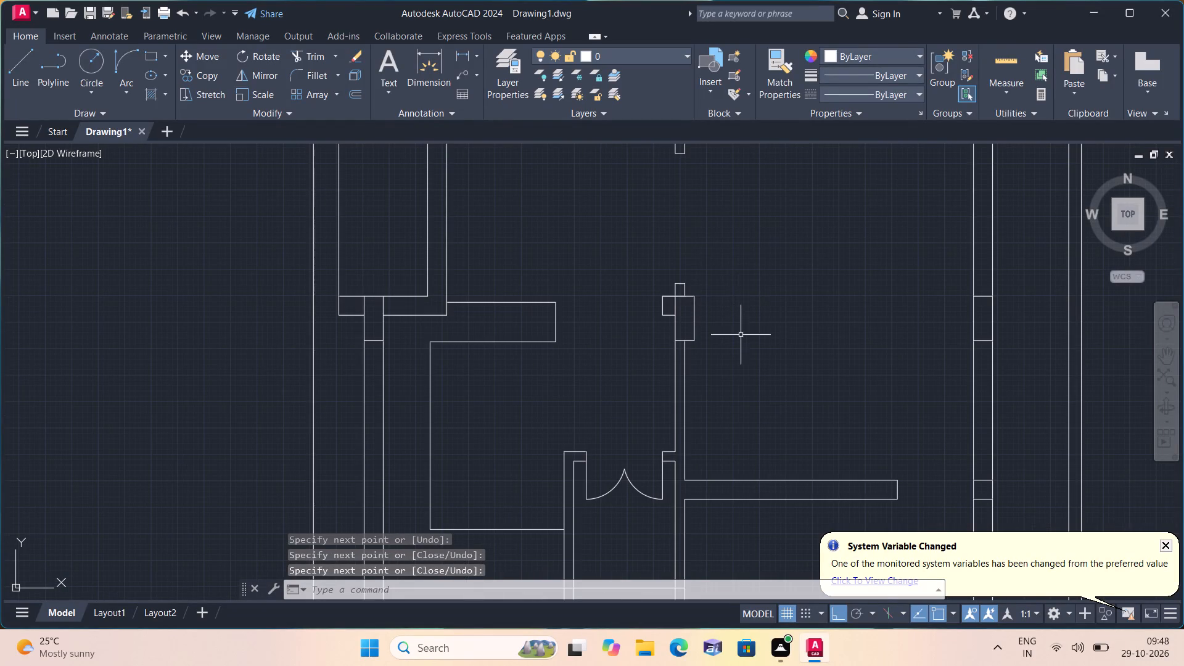
scroll(744, 347, "down", 1)
middle_click_drag(744, 347, 726, 325)
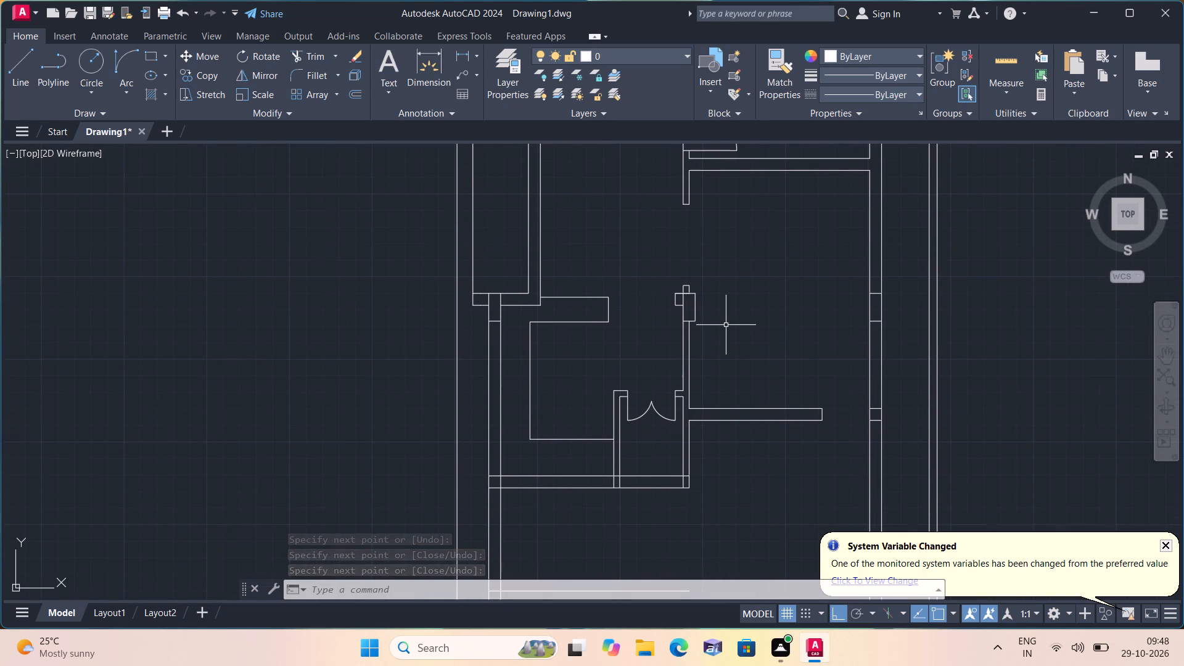
middle_click_drag(724, 365, 715, 344)
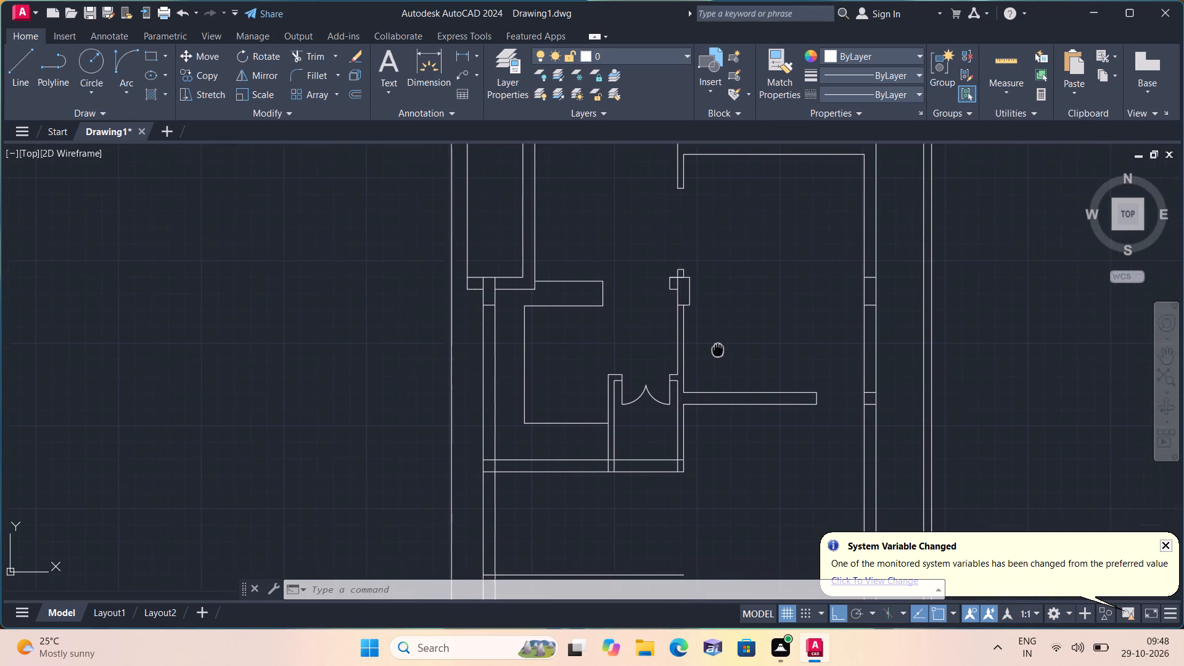
middle_click_drag(715, 344, 701, 303)
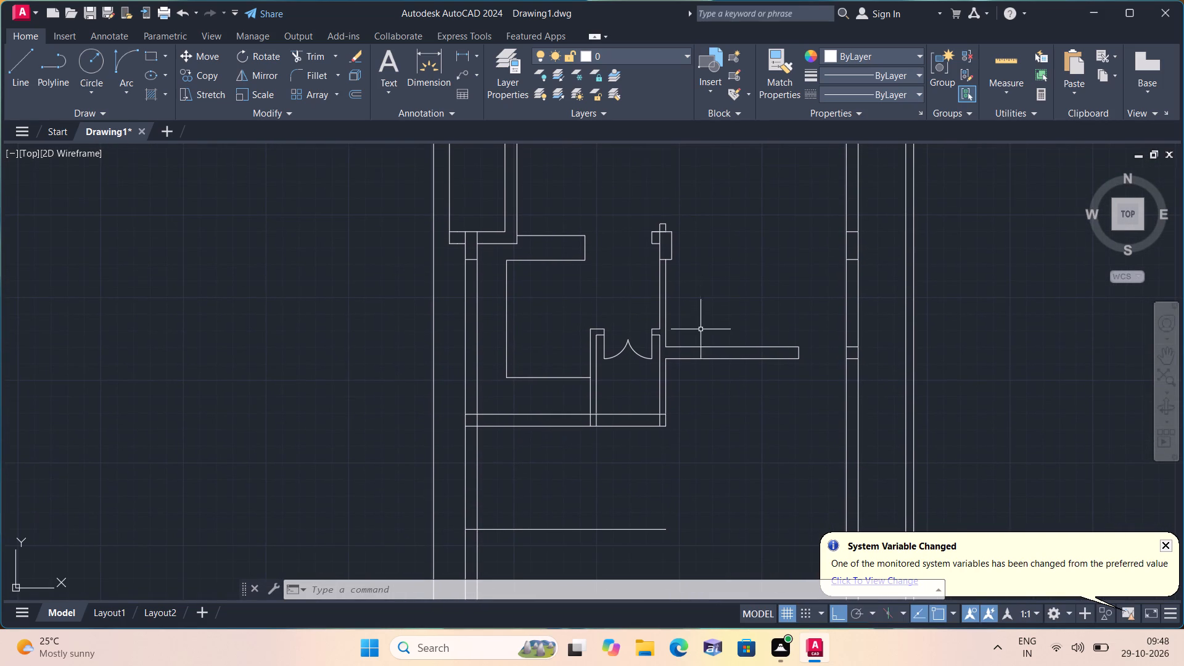
middle_click_drag(688, 358, 673, 295)
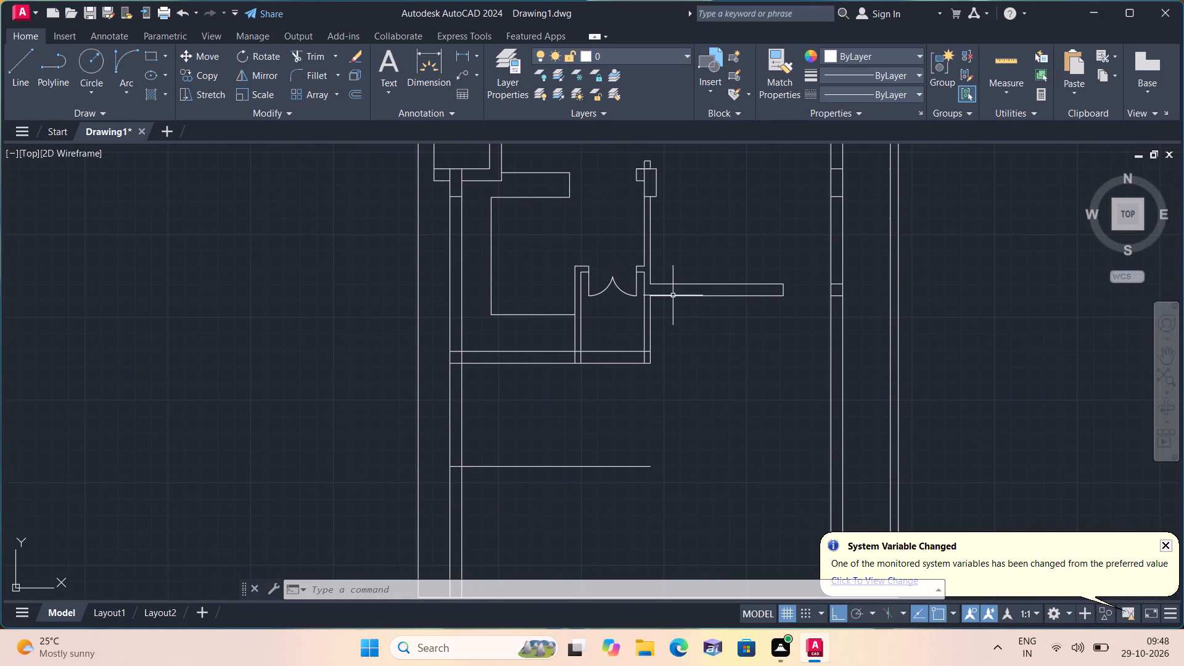
type("trim")
key("space")
scroll(612, 345, "up", 1)
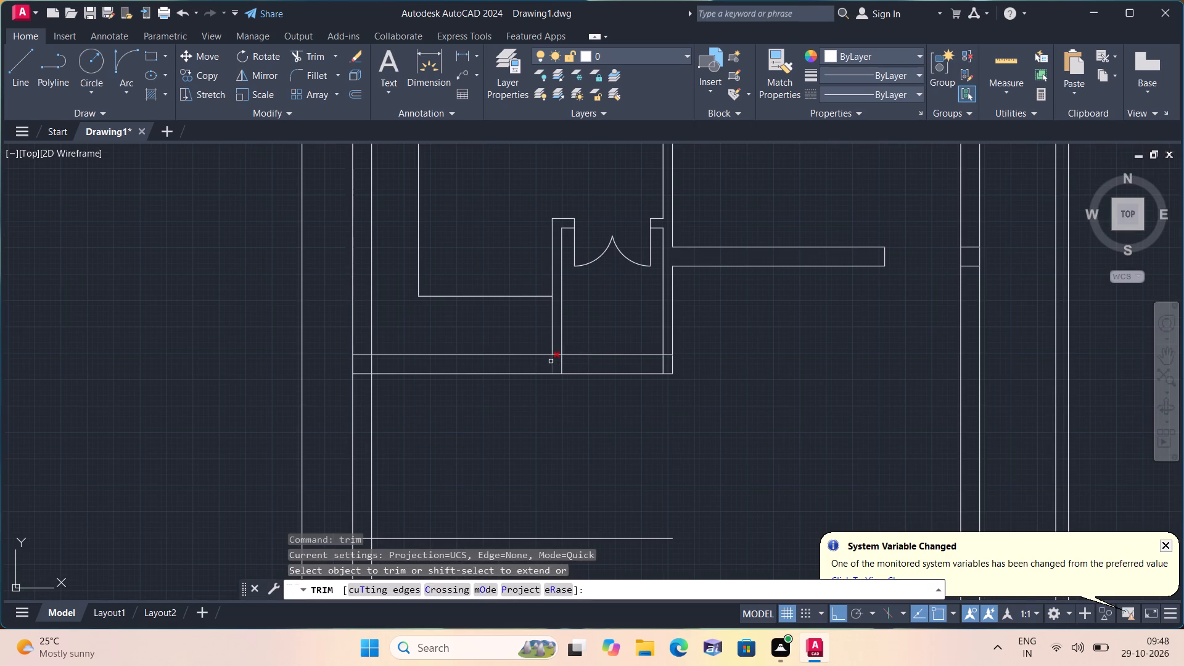
left_click(549, 361)
left_click(570, 363)
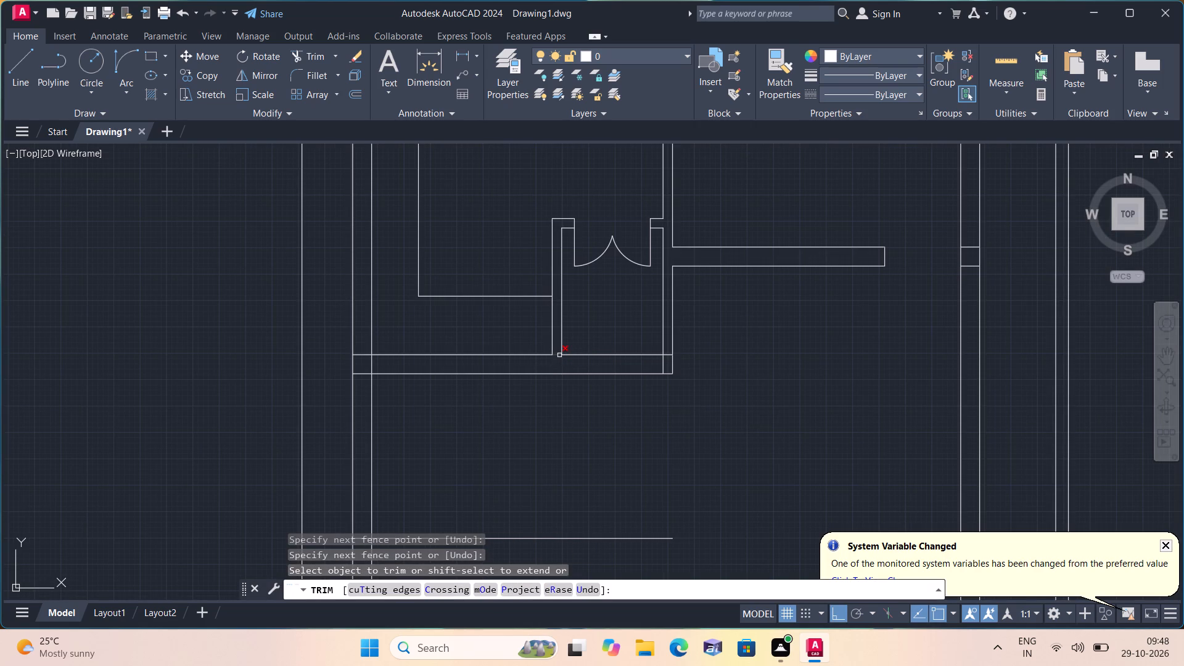
Trim the bottom wall's upper line where it crosses the door room's left wall.
left_click(559, 355)
key("space")
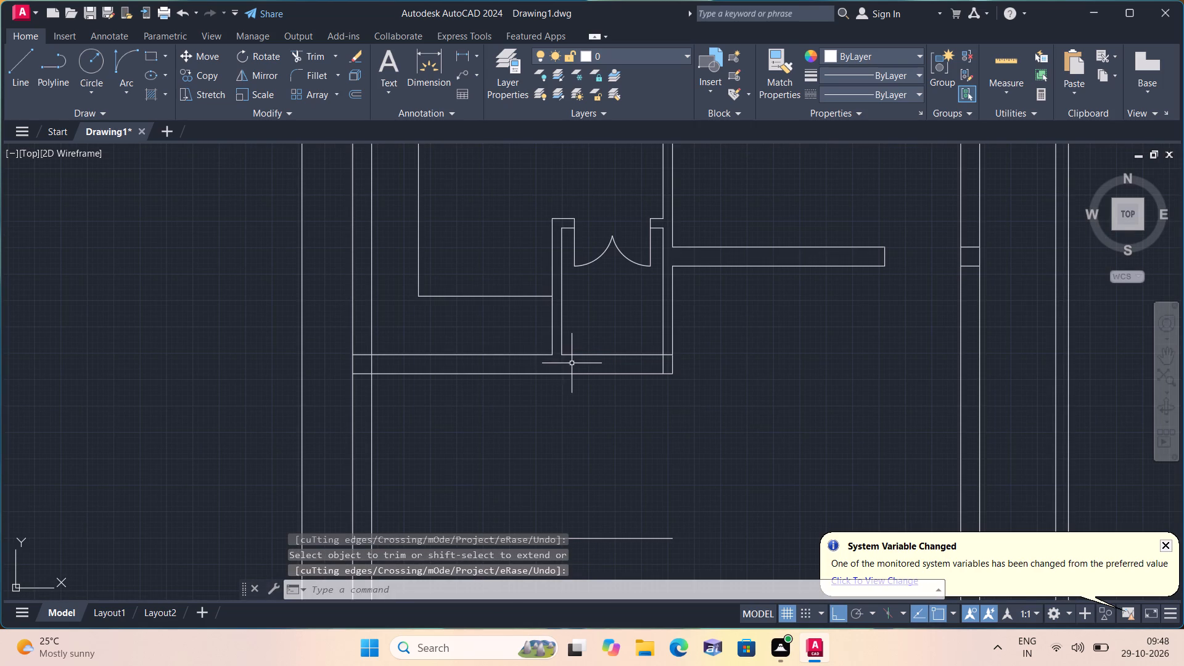
Draw a column edge across the left wall 1' above the bottom wall's upper line, deleting the vertical 1' construction line.
key("l")
key("space")
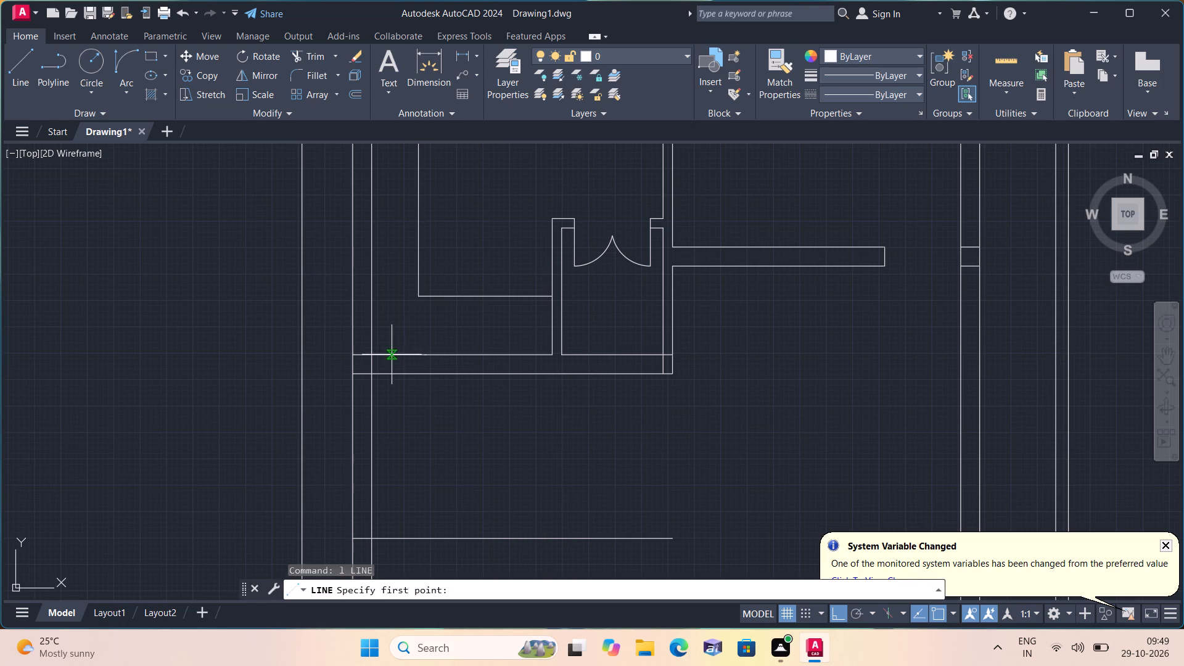
scroll(378, 356, "up", 1)
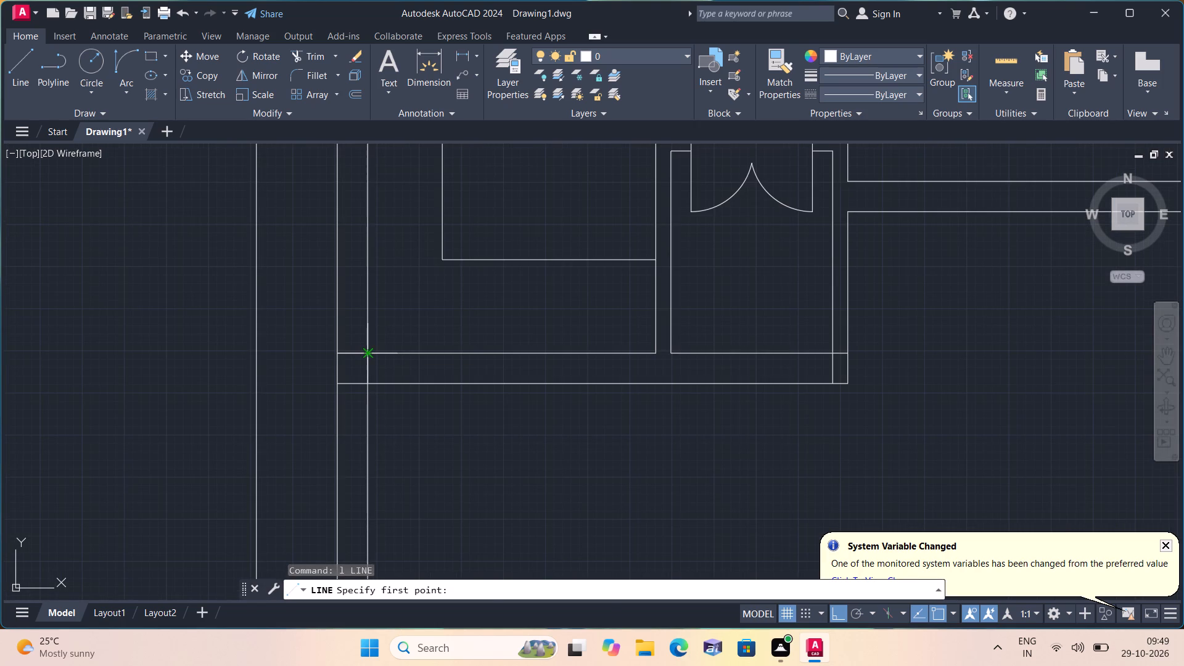
left_click(370, 356)
type("1'")
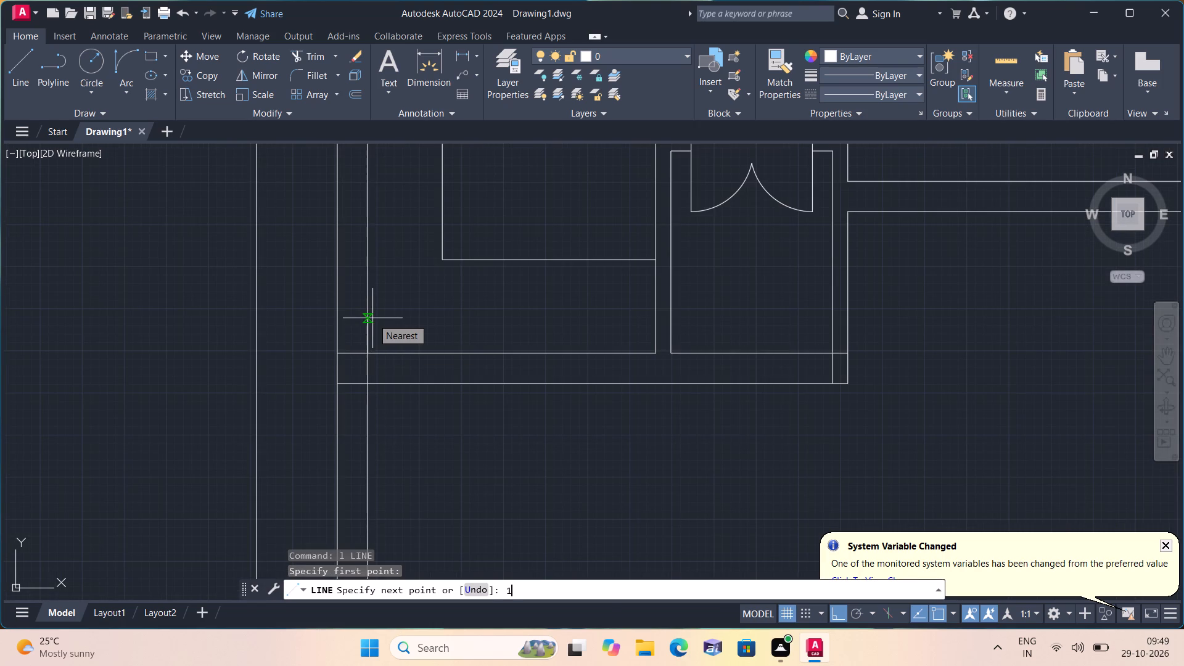
key("space")
left_click(337, 313)
key("space")
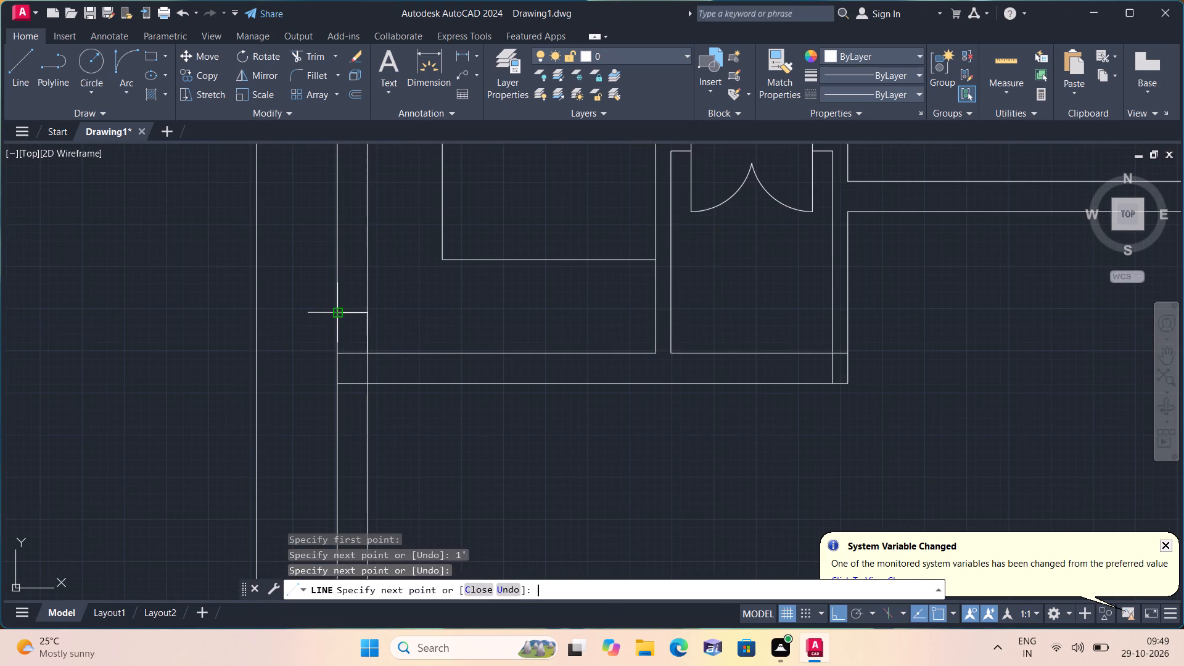
left_click(366, 332)
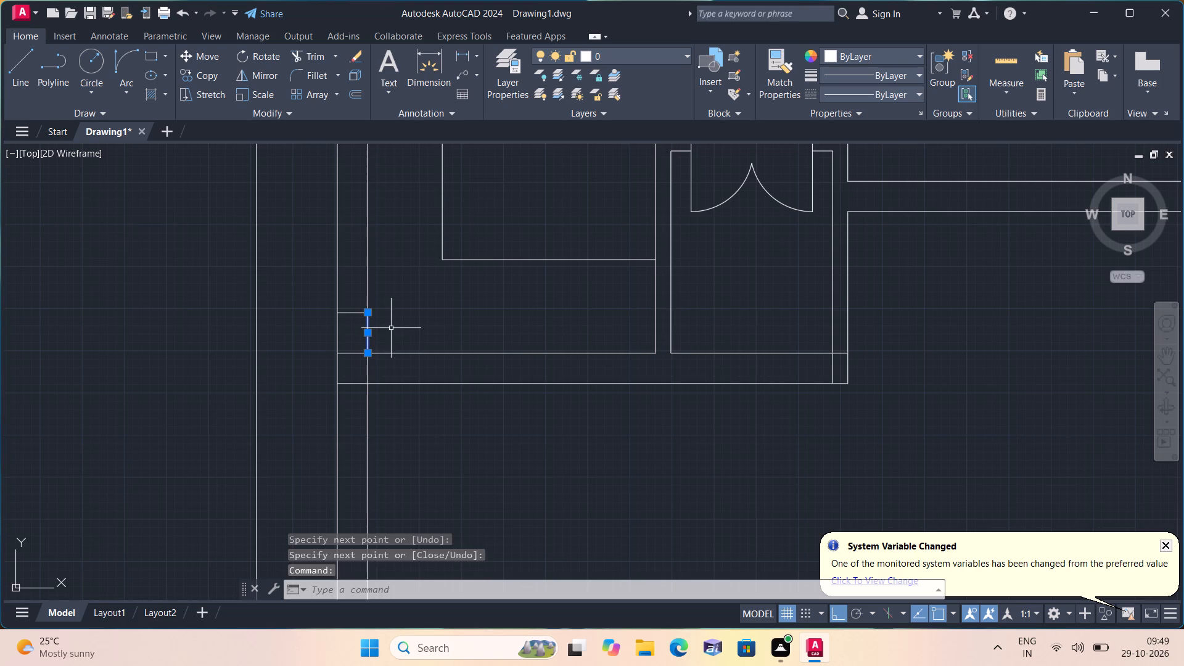
key("Delete")
Outline the column at the bottom-right corner of the door room: 1' up, across the wall, 4.5" beyond, down to the bottom line, and back.
scroll(408, 330, "down", 1)
key("l")
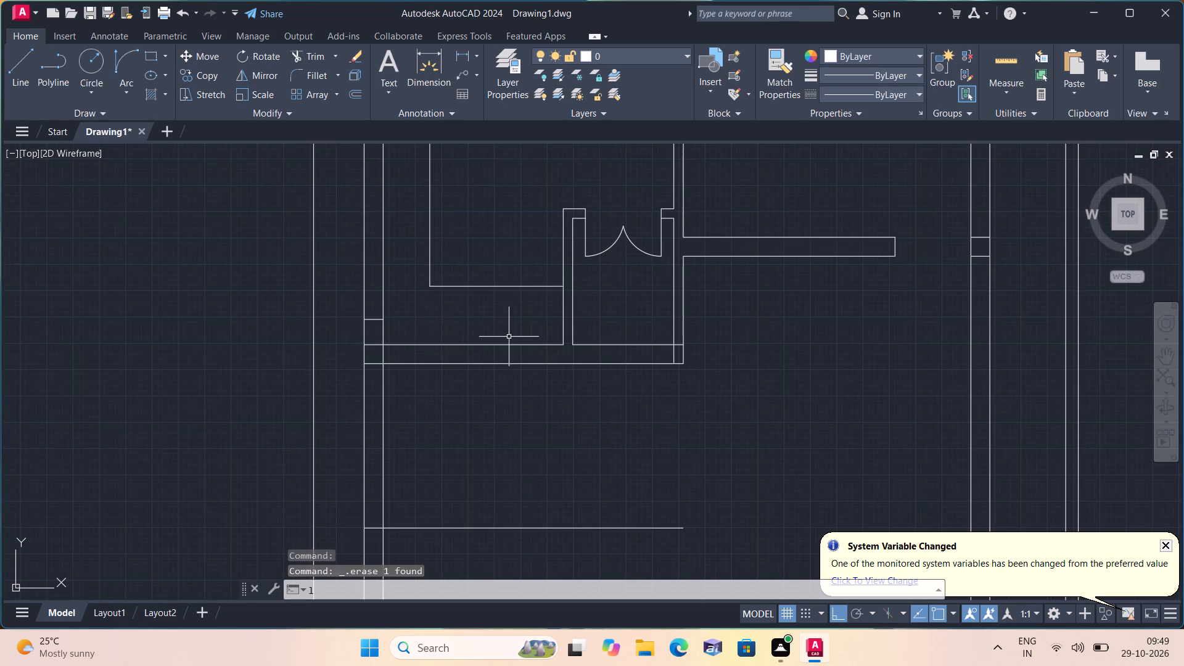
key("space")
scroll(692, 343, "up", 1)
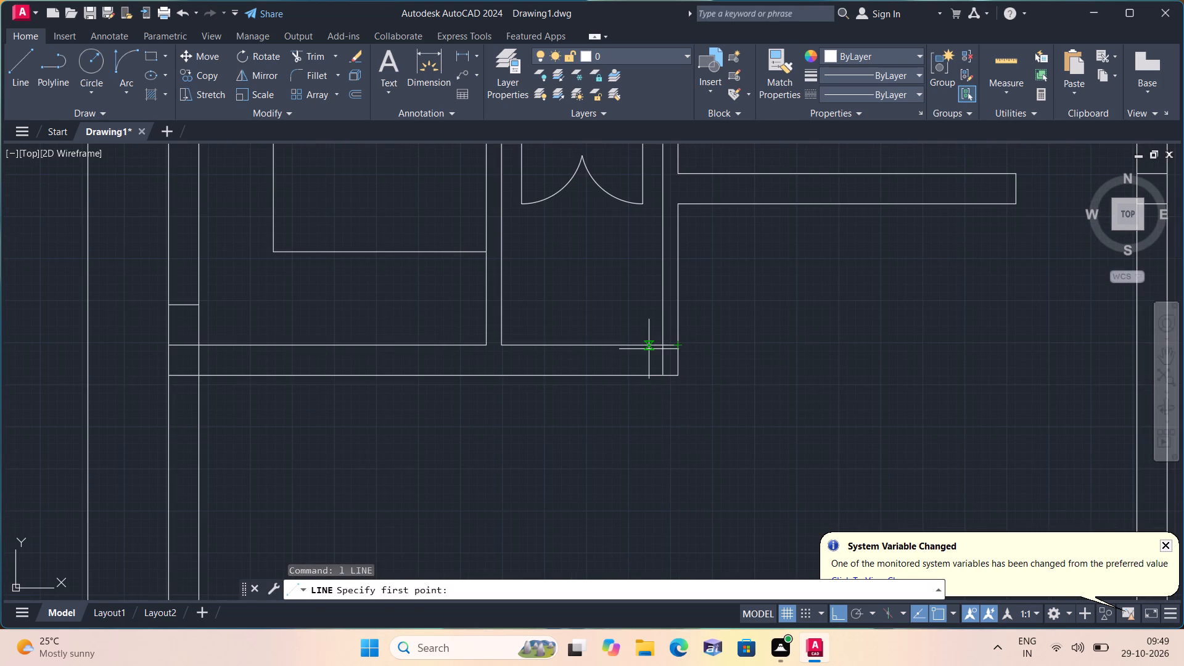
left_click(659, 347)
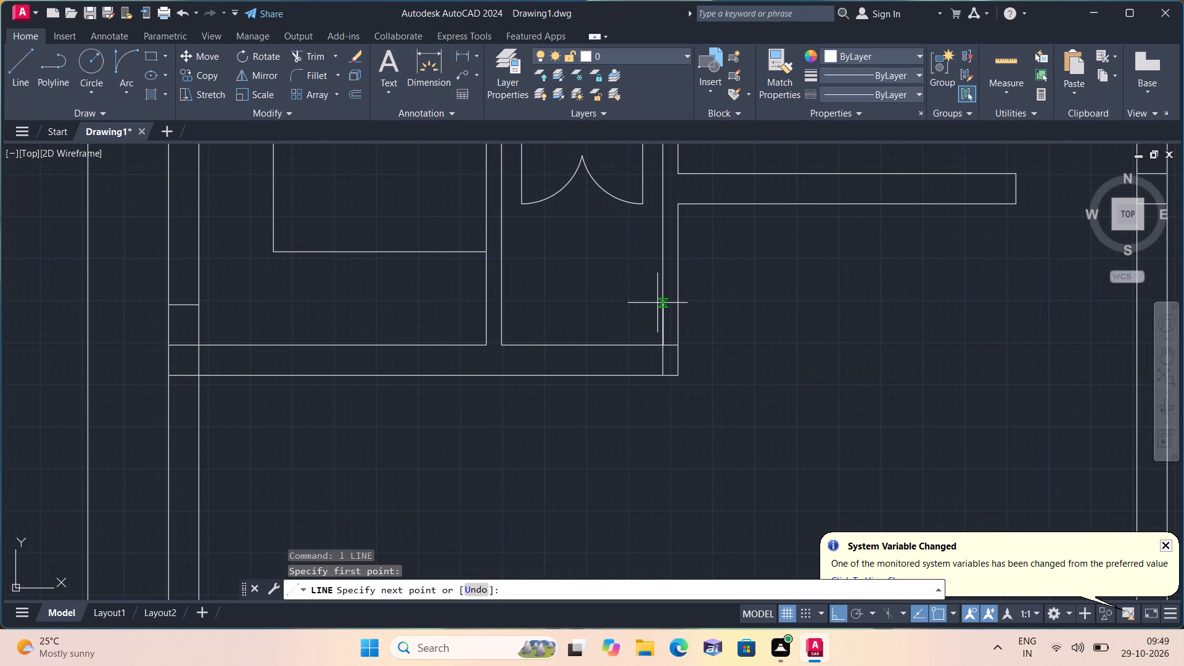
type("1'")
key("space")
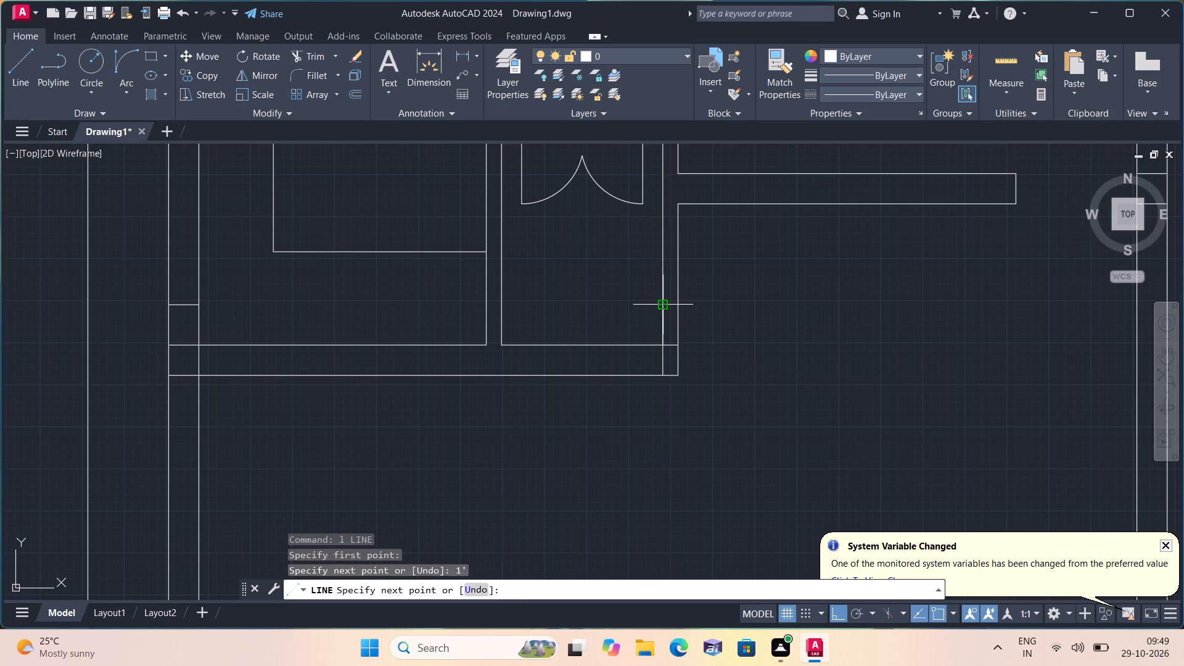
left_click(675, 309)
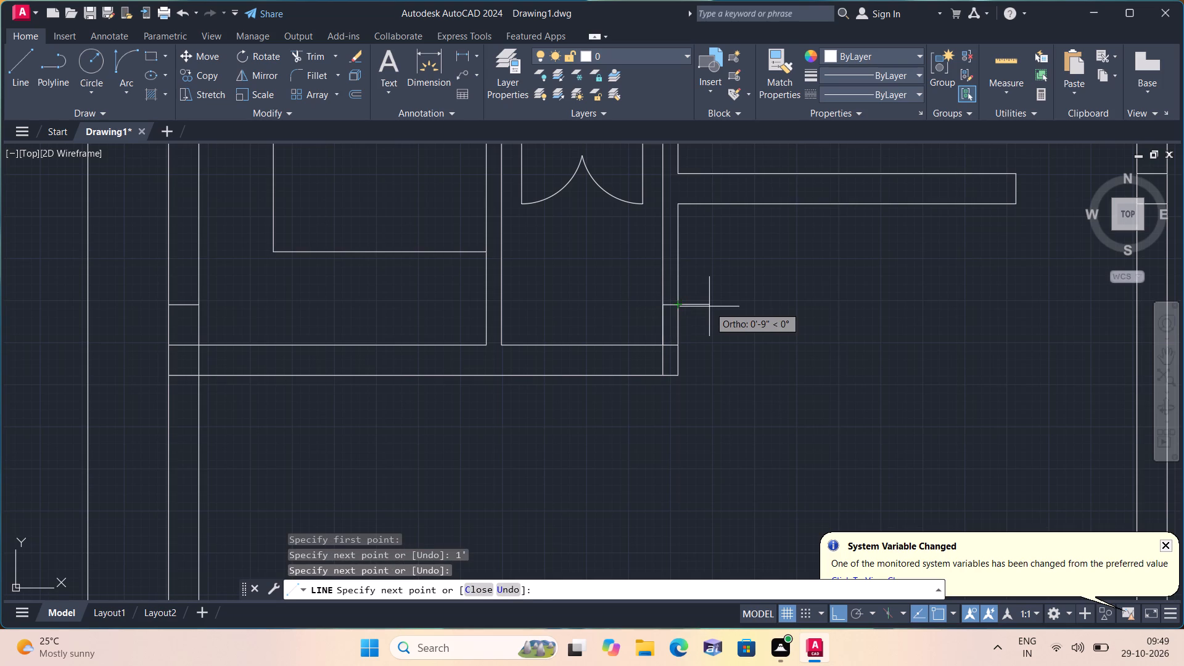
type("4.5\"")
key("space")
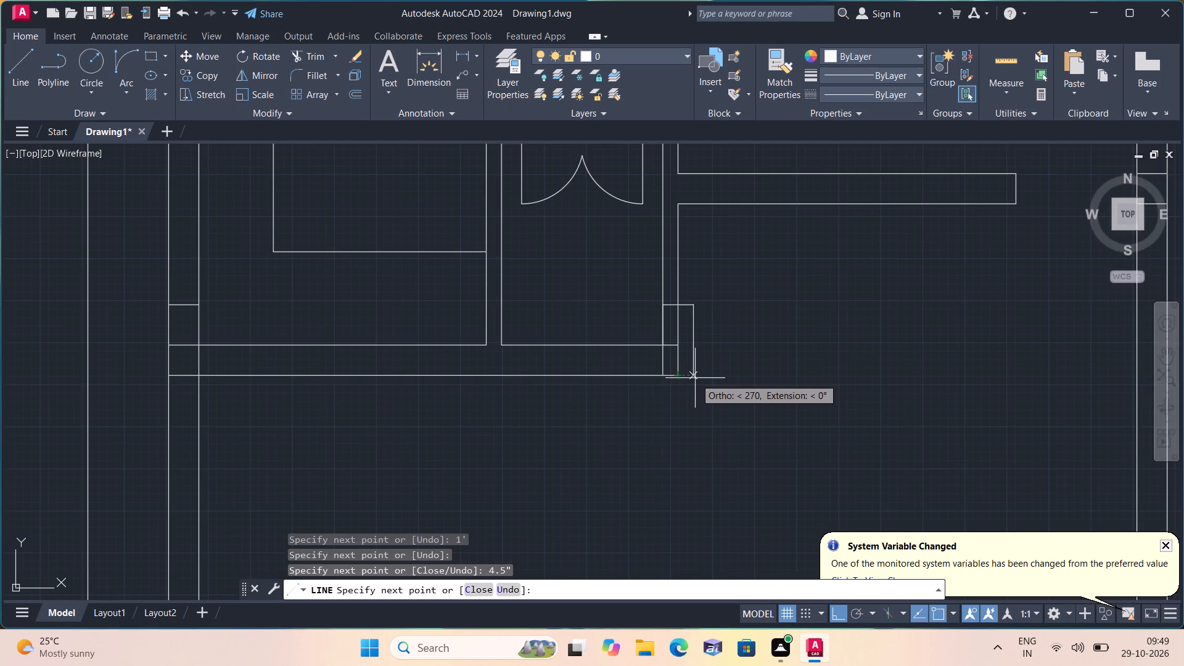
left_click(695, 378)
left_click(680, 377)
key("space")
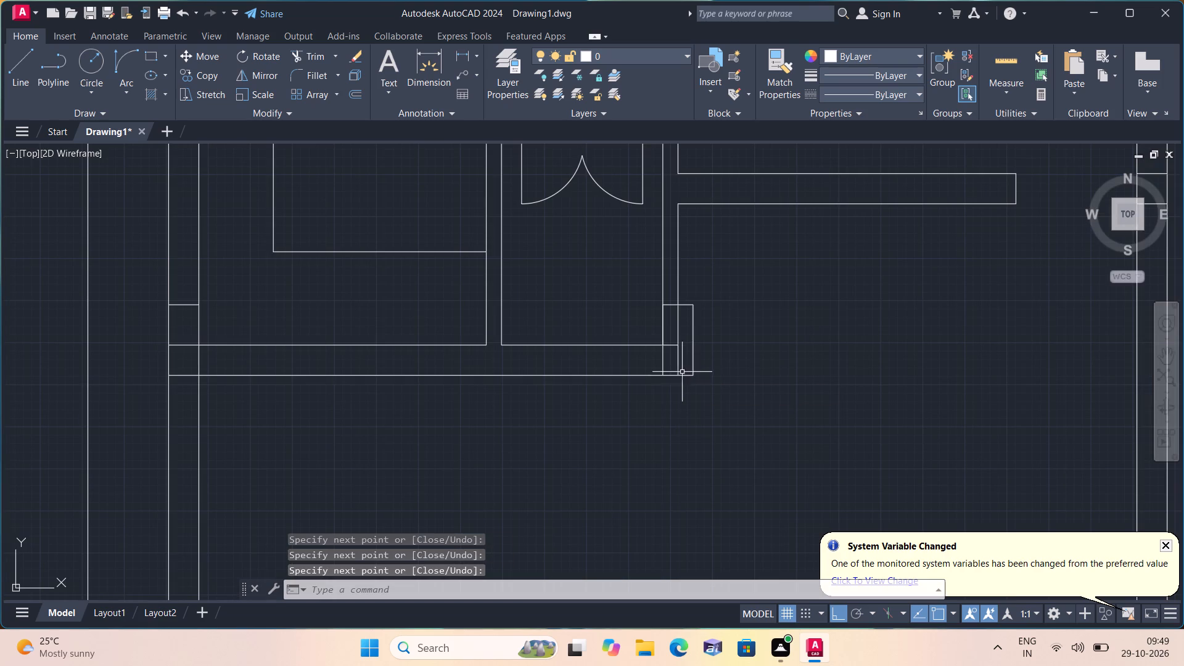
Delete the vertical 1' construction line on the inner face of the door room's right wall.
left_click(662, 330)
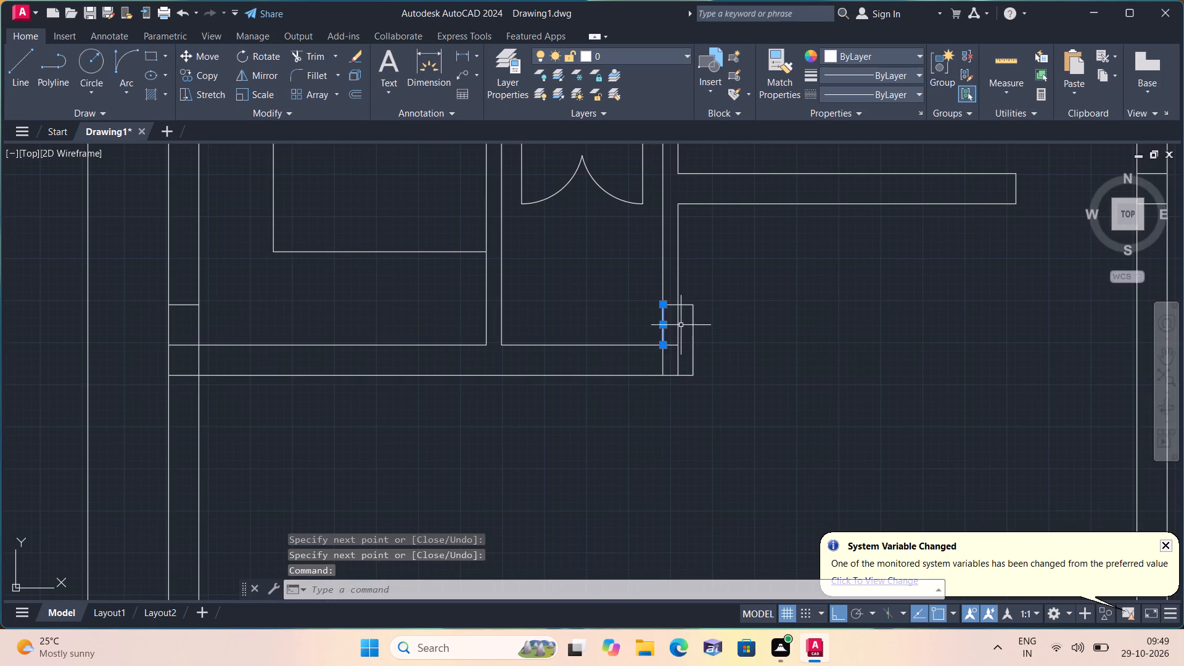
scroll(738, 314, "down", 1)
key("Delete")
Trim the right wall's outer face and the bottom wall's upper line inside the door room's corner column.
type("trim")
key("space")
scroll(720, 338, "up", 2)
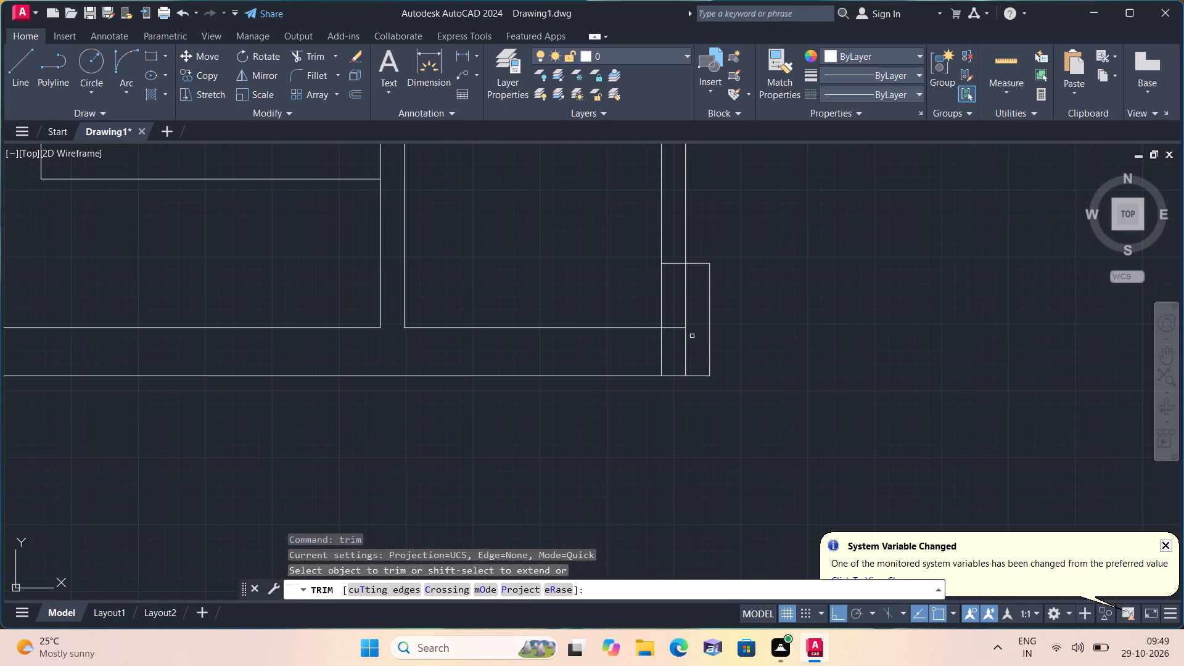
left_click_drag(686, 334, 675, 326)
left_click(676, 323)
left_click_drag(678, 339, 679, 346)
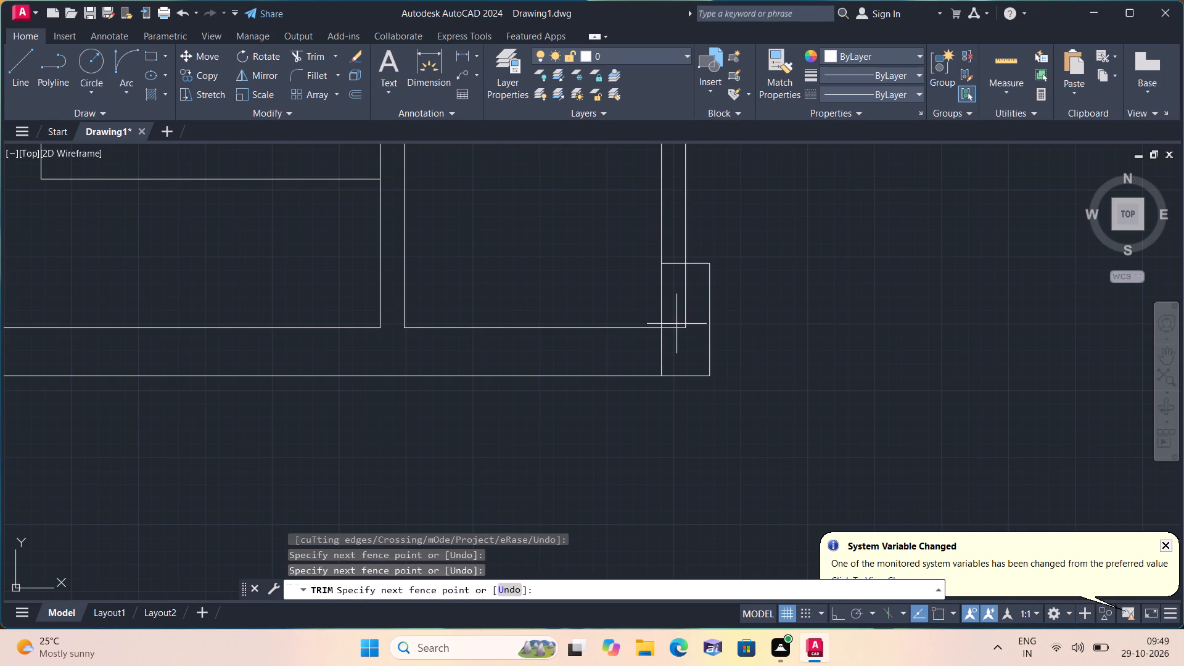
left_click_drag(679, 346, 679, 347)
left_click_drag(680, 314, 688, 301)
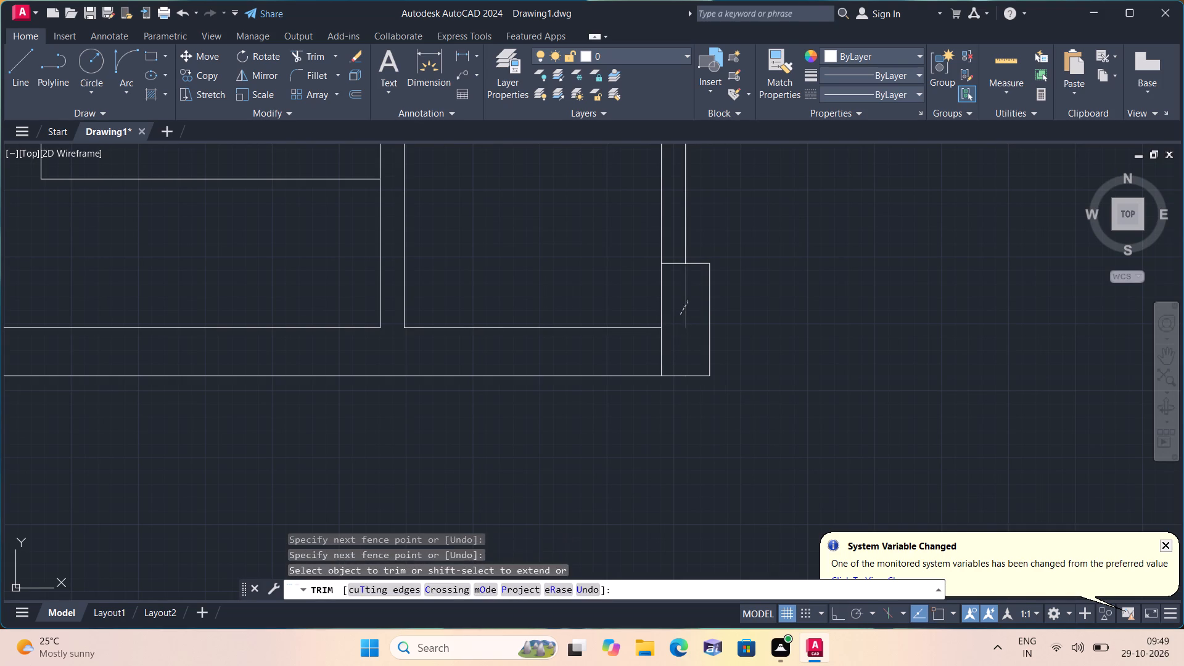
left_click(689, 298)
scroll(689, 302, "down", 1)
left_click(689, 308)
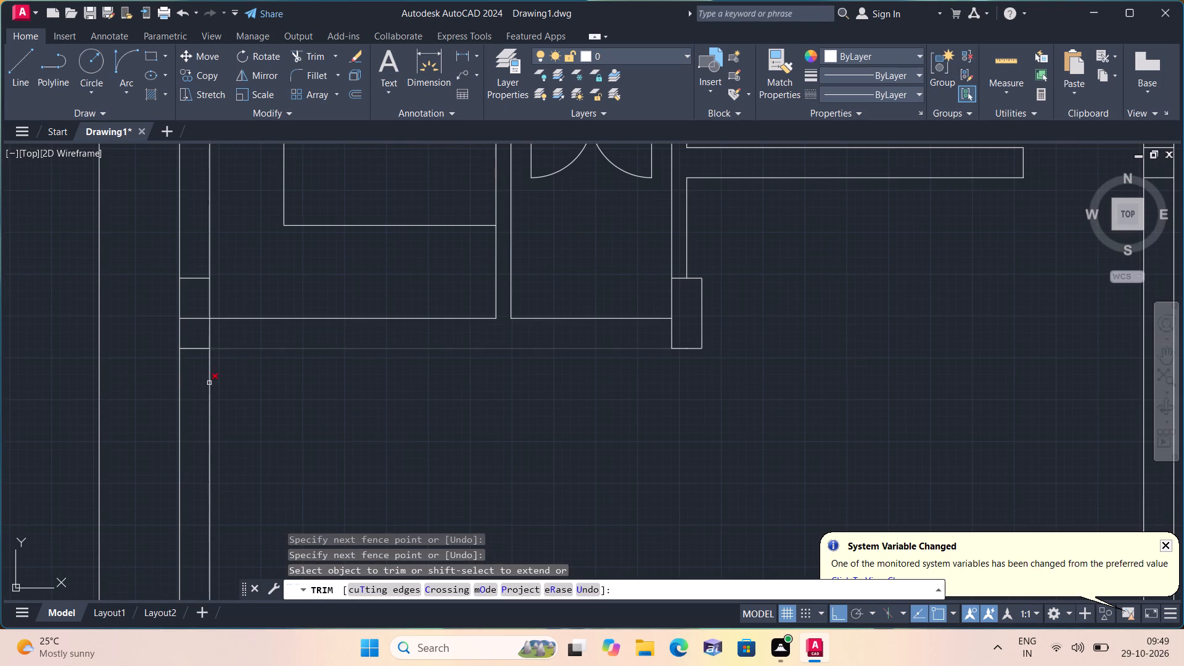
Trim the bottom wall's upper line where it runs through the left wall's column.
left_click(205, 321)
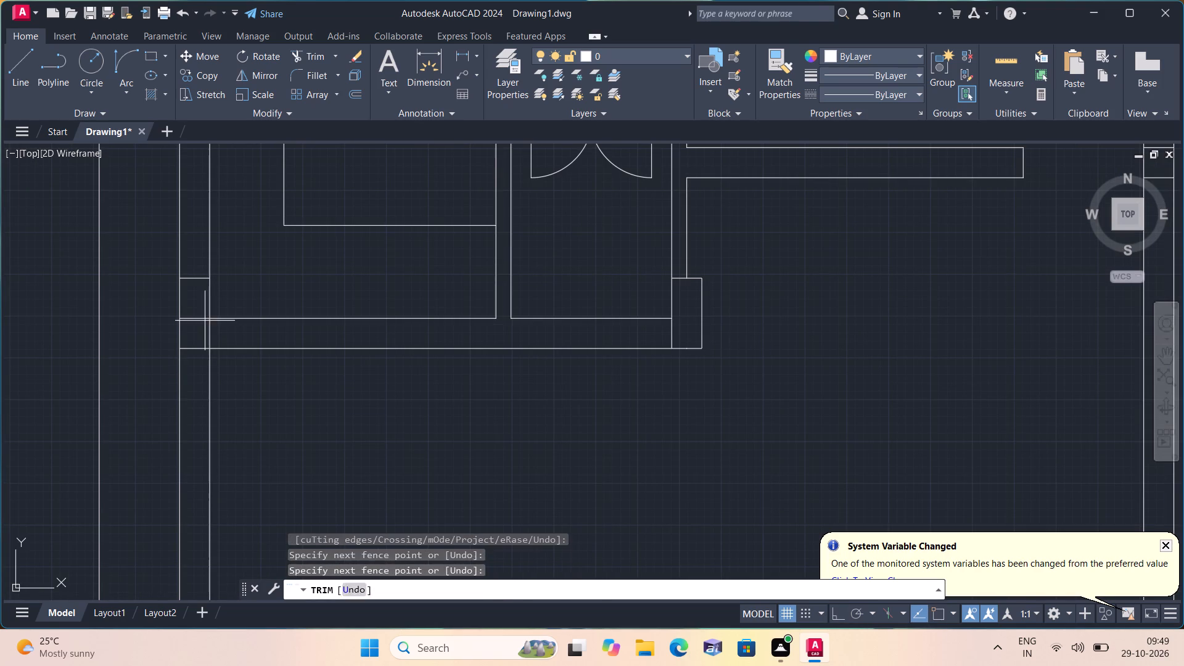
left_click(204, 311)
key("space")
Trim the left wall's inner face from the bottom wall down to the plot boundary, and its outer face below the lower horizontal line.
scroll(339, 343, "down", 1)
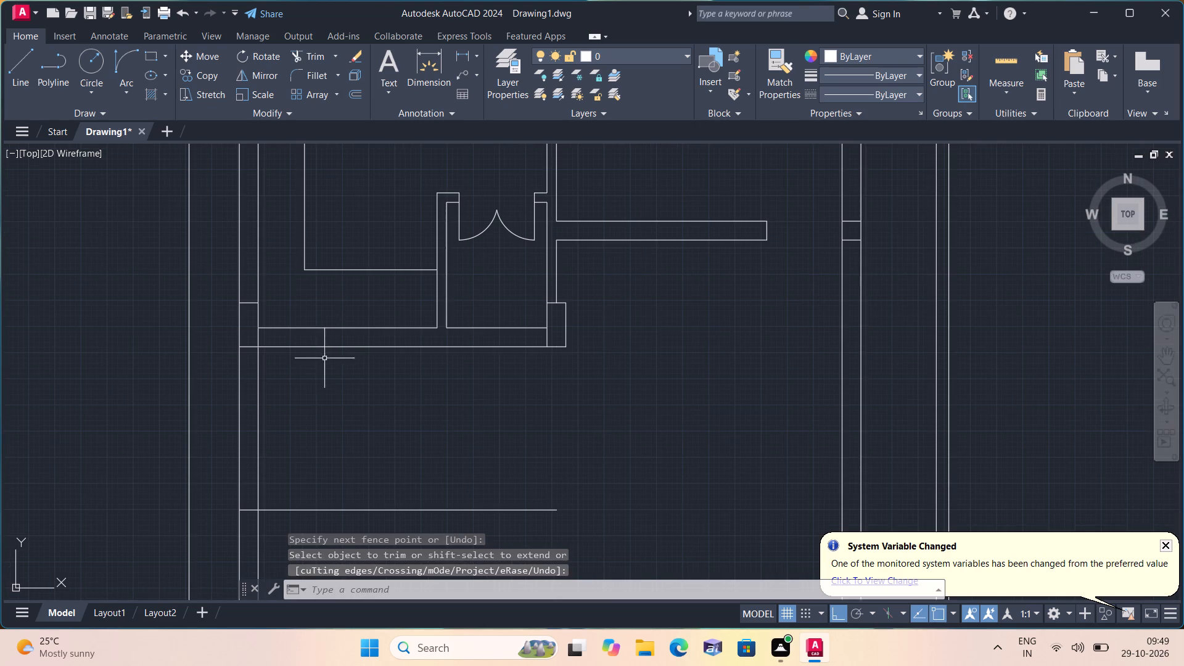
key("space")
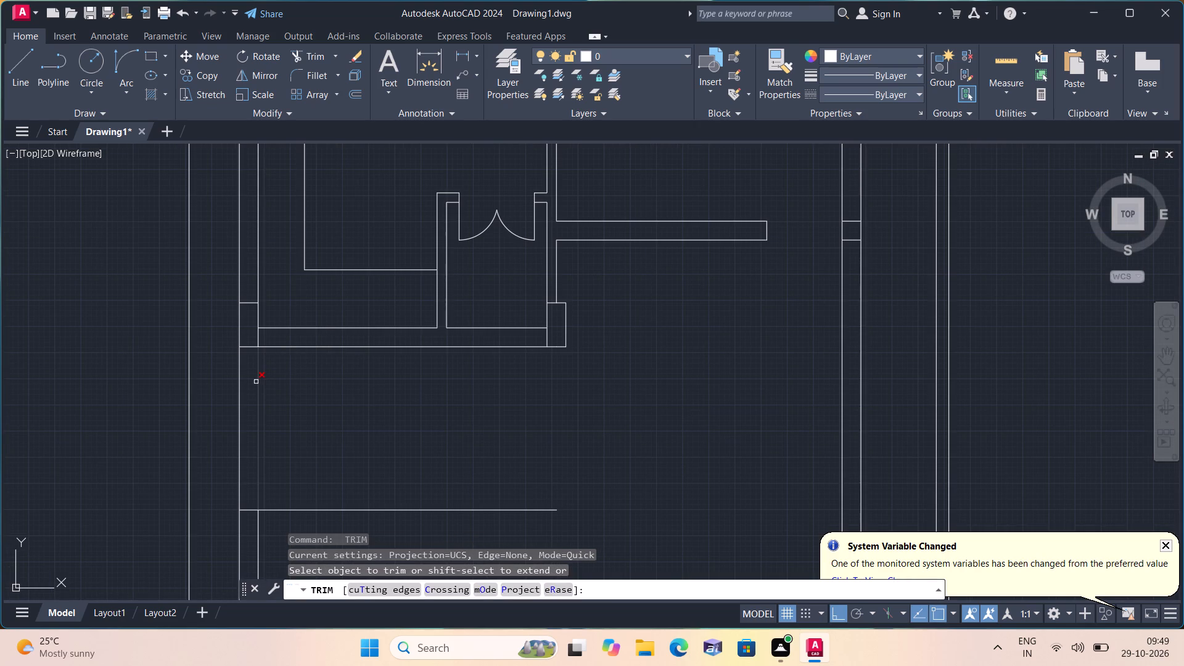
left_click(256, 382)
middle_click_drag(316, 398, 341, 340)
scroll(315, 398, "down", 1)
scroll(380, 343, "down", 1)
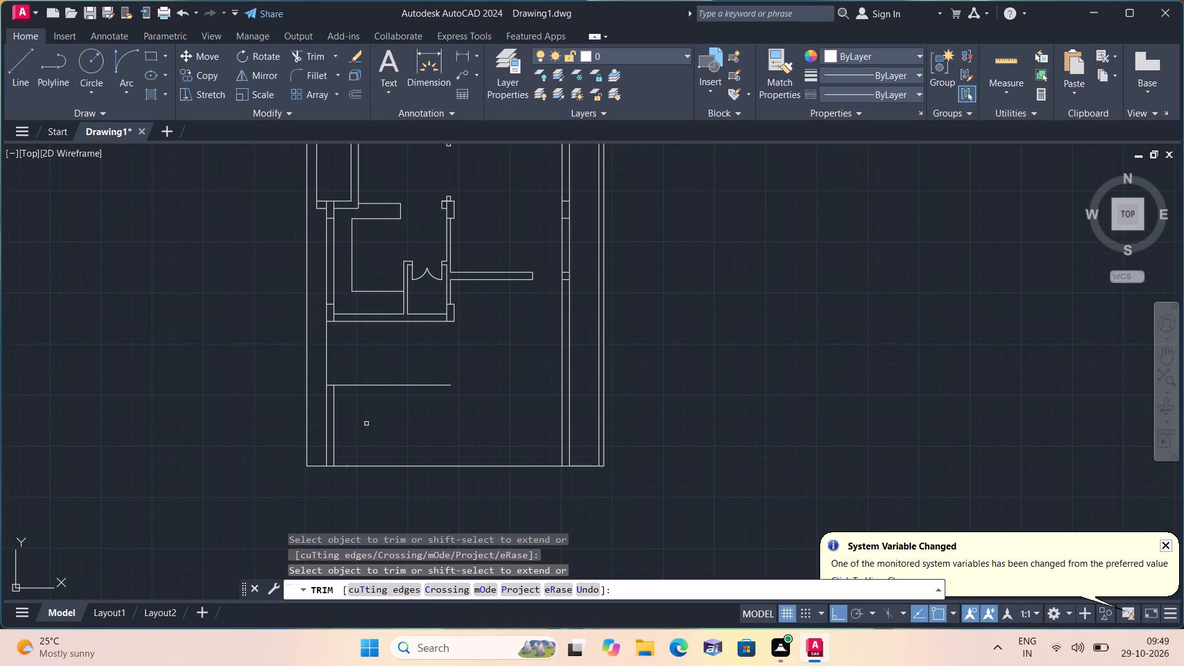
middle_click_drag(366, 425, 376, 328)
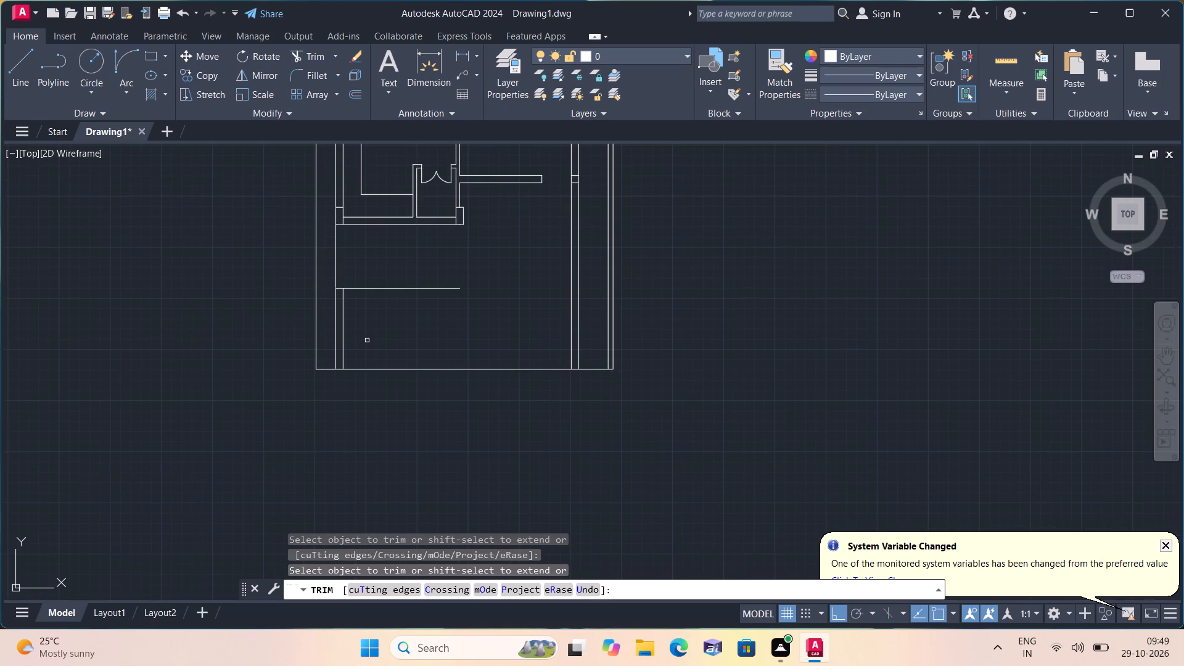
left_click(367, 340)
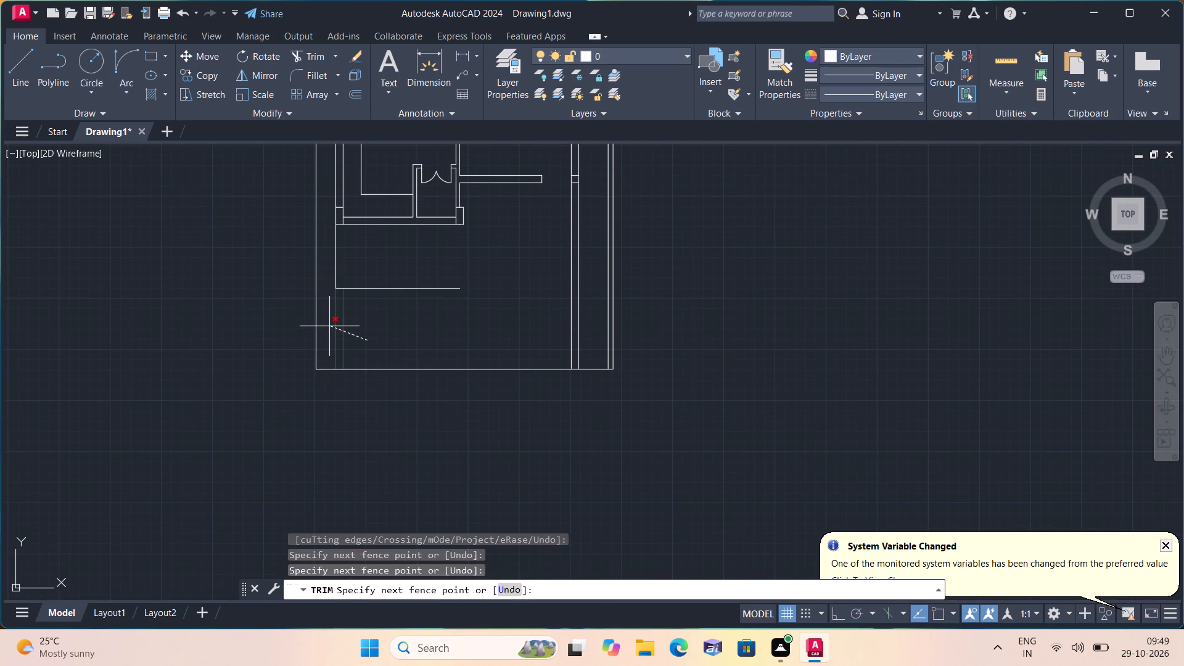
left_click(329, 326)
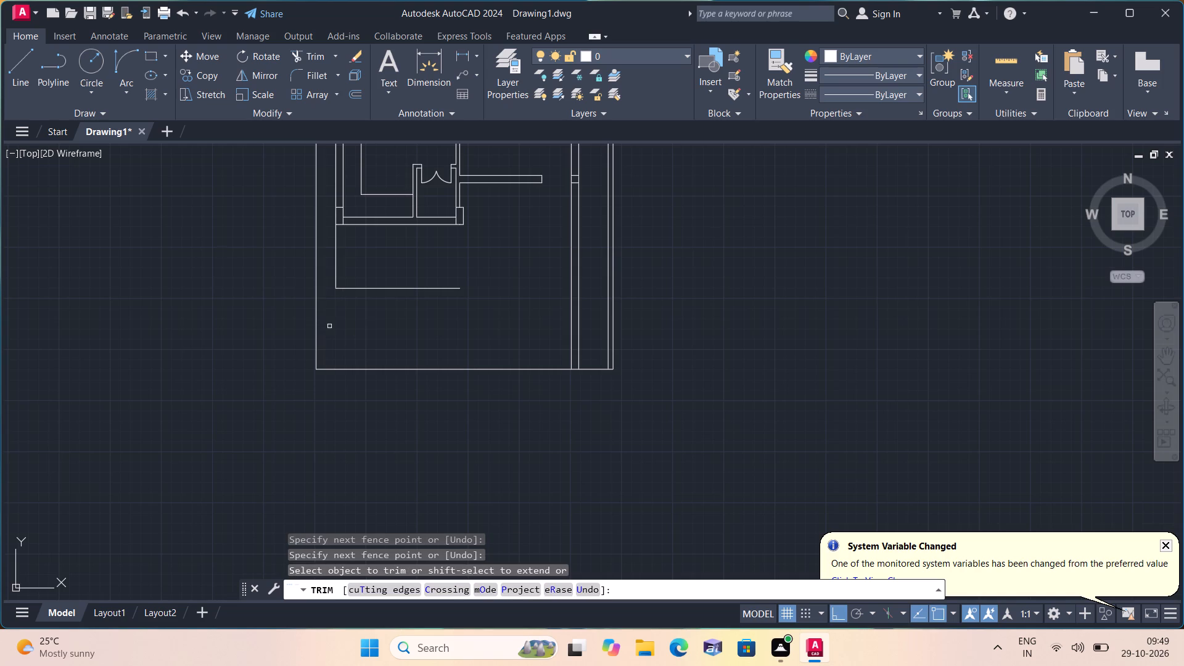
middle_click_drag(430, 316, 397, 330)
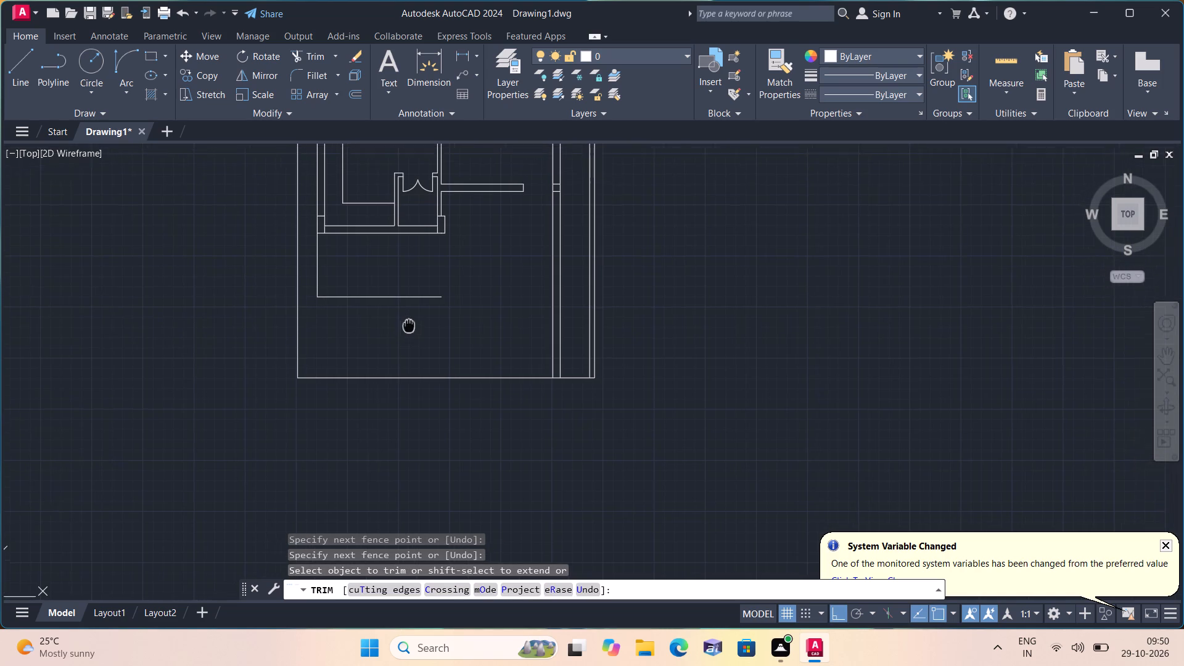
middle_click_drag(397, 330, 392, 331)
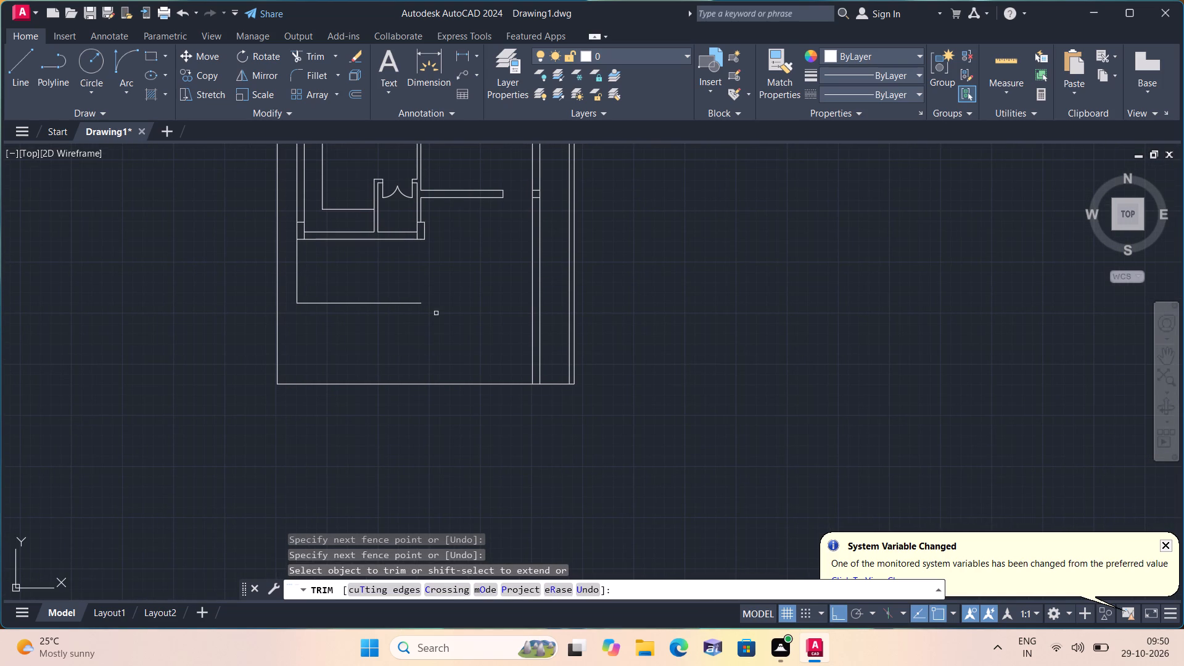
middle_click_drag(467, 273, 459, 316)
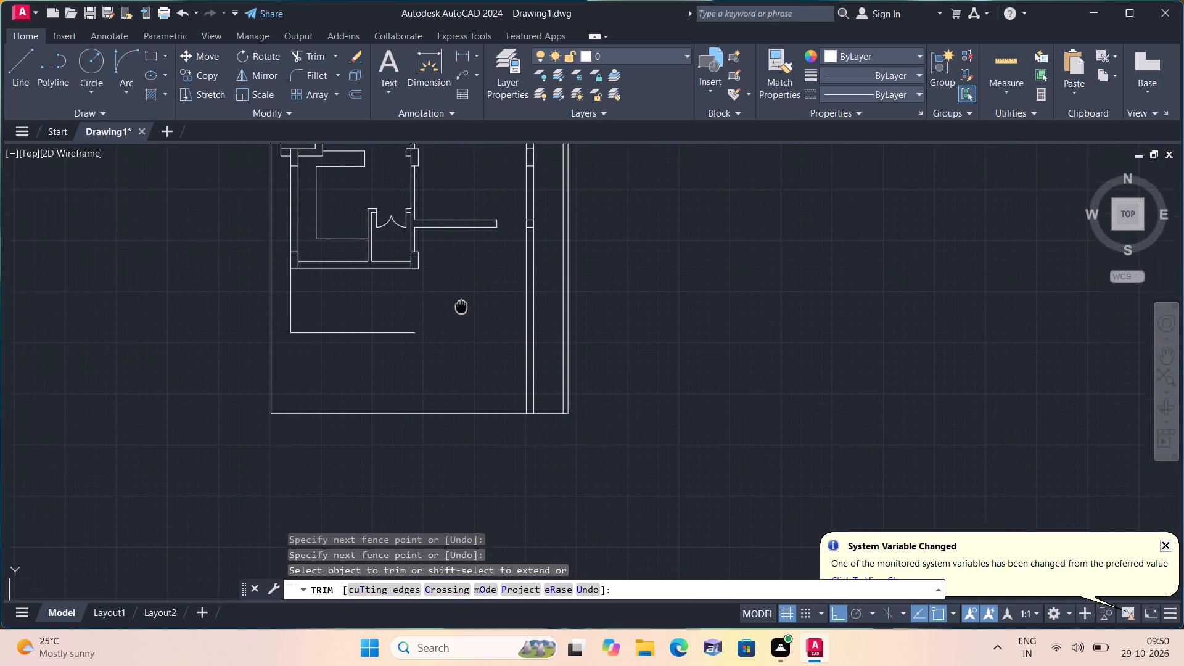
middle_click_drag(459, 316, 458, 319)
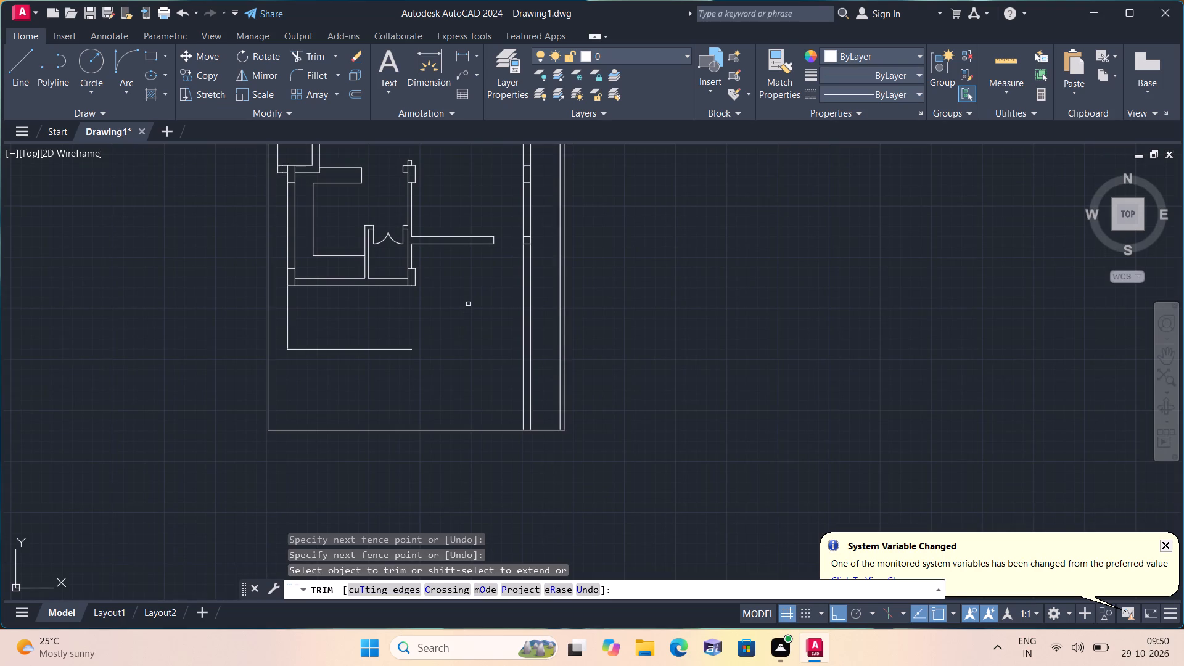
middle_click_drag(468, 303, 457, 365)
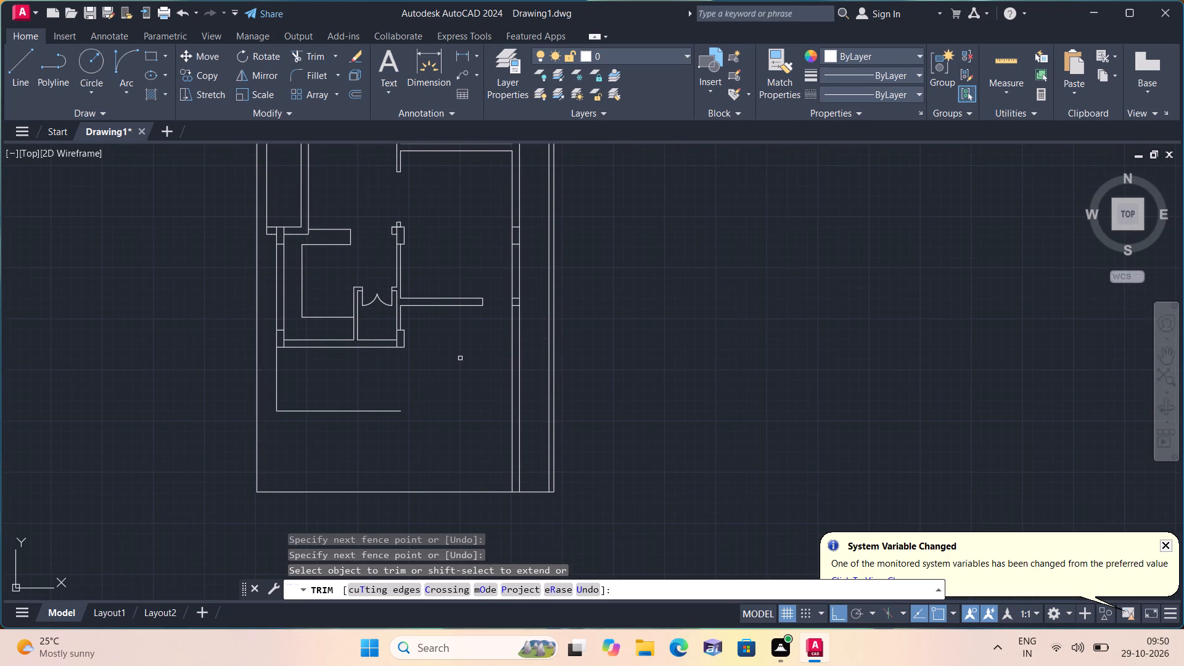
key("space")
Draw a horizontal line from the corner column's bottom-right corner to the outer face of the building's right wall.
type("l")
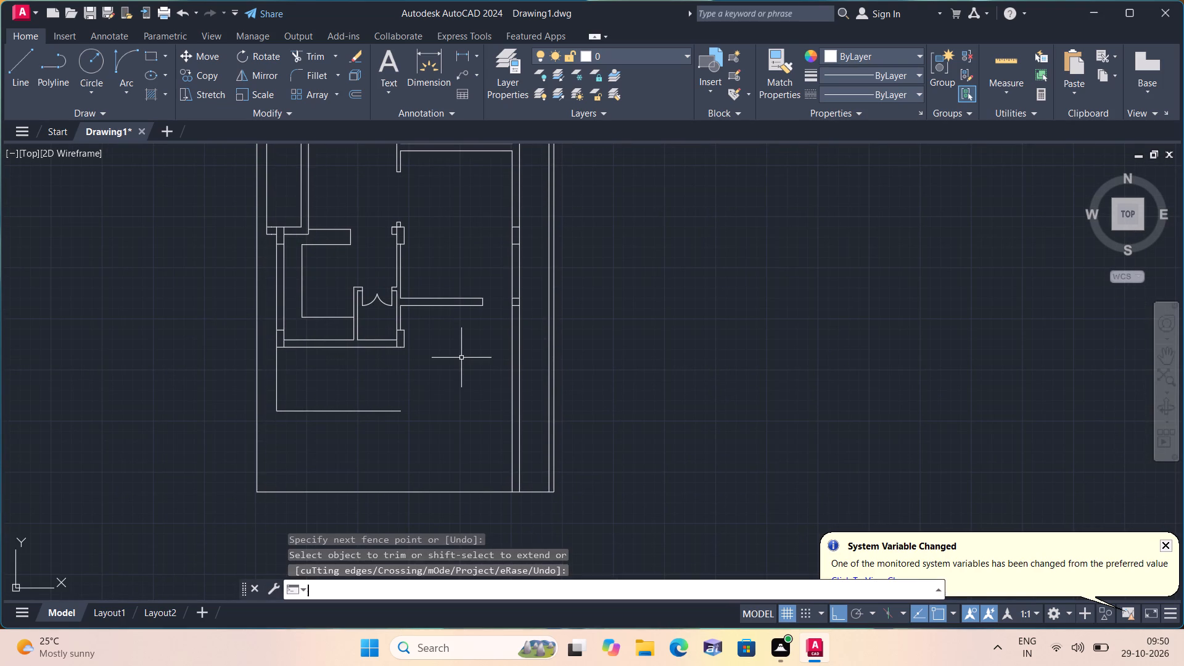
key("space")
scroll(449, 347, "up", 2)
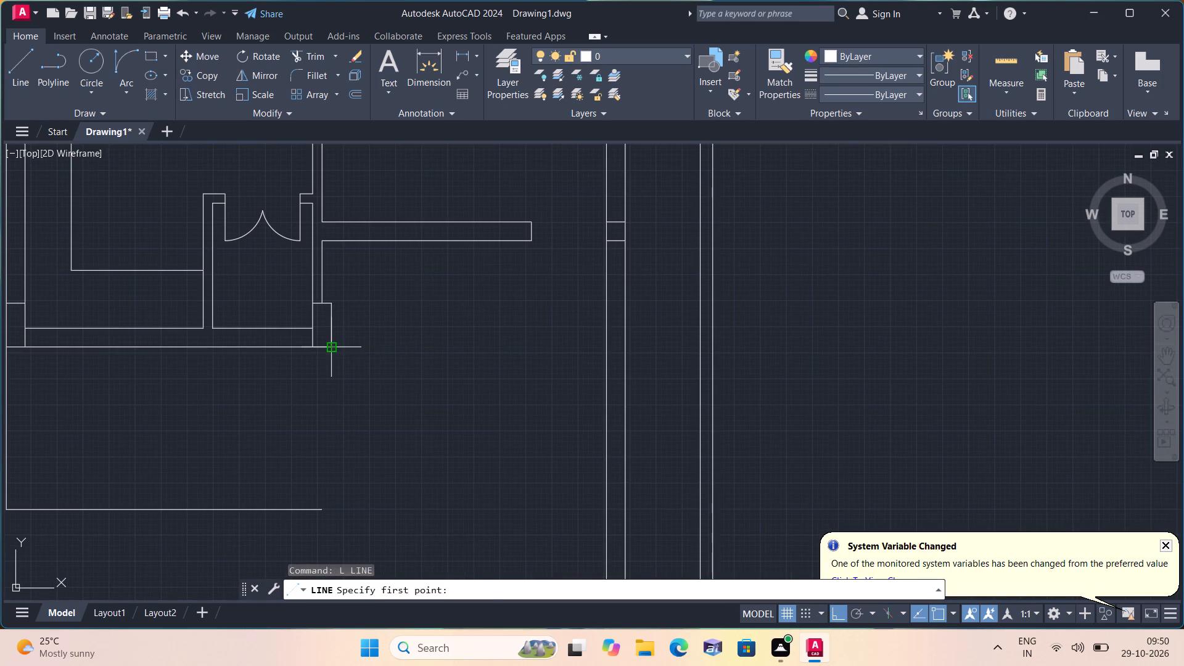
left_click(334, 348)
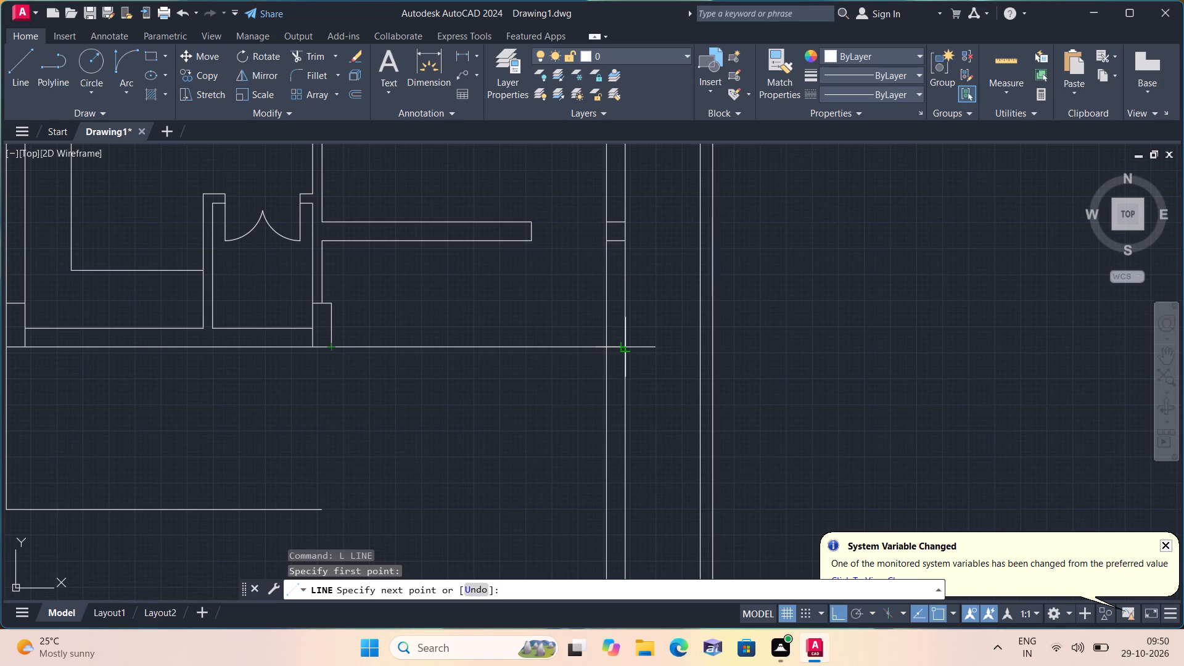
left_click(625, 345)
key("space")
Draw a horizontal line from the corner column's top-right corner to the outer face of the building's right wall.
key("space")
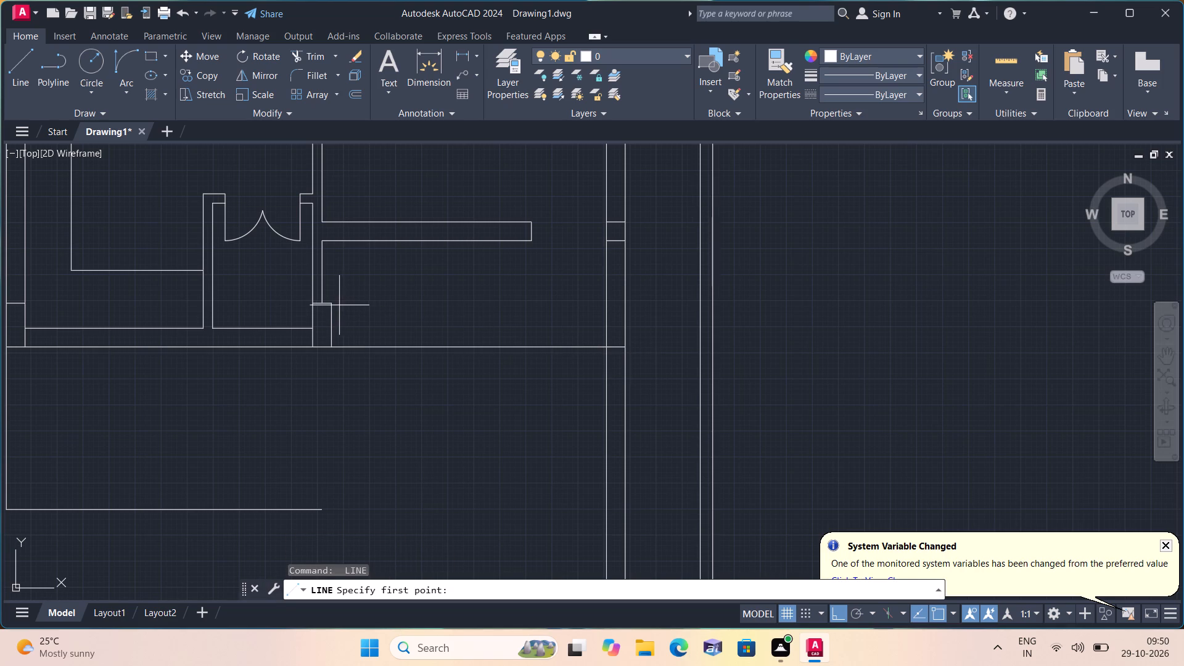
left_click(334, 305)
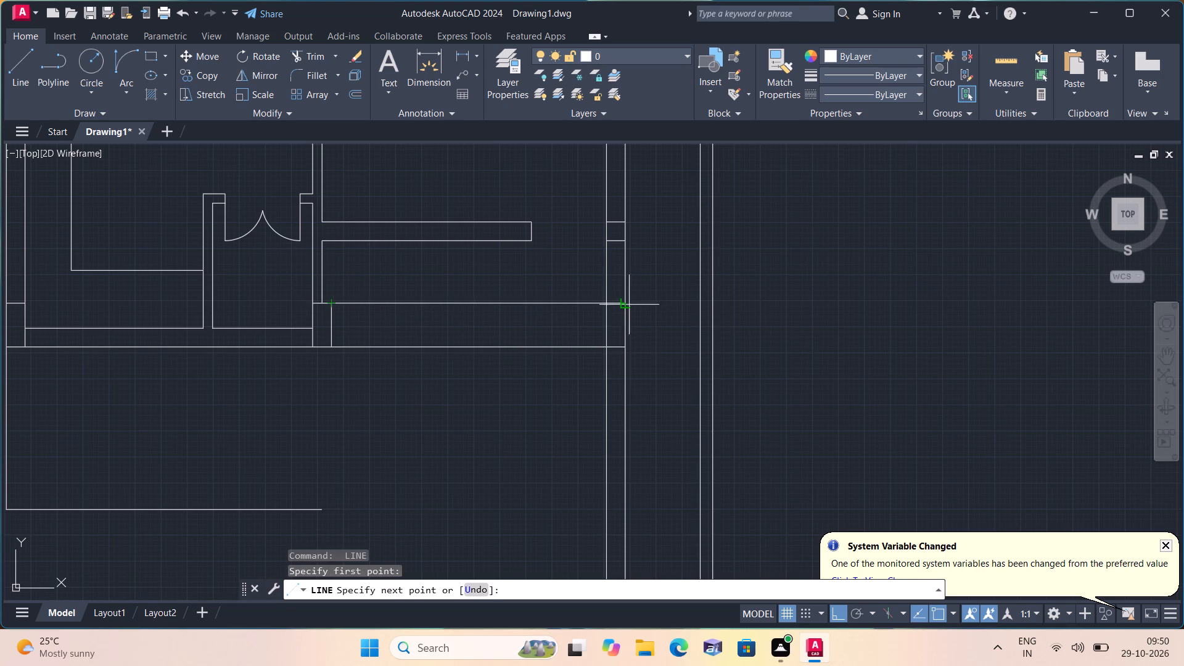
left_click(622, 301)
key("space")
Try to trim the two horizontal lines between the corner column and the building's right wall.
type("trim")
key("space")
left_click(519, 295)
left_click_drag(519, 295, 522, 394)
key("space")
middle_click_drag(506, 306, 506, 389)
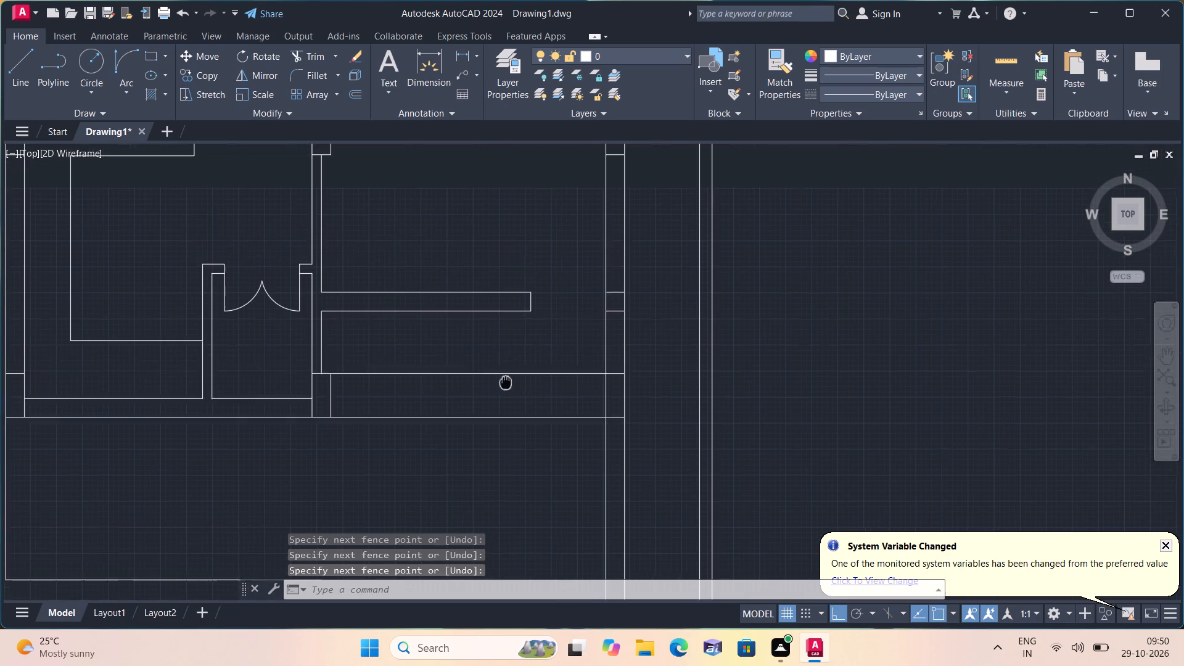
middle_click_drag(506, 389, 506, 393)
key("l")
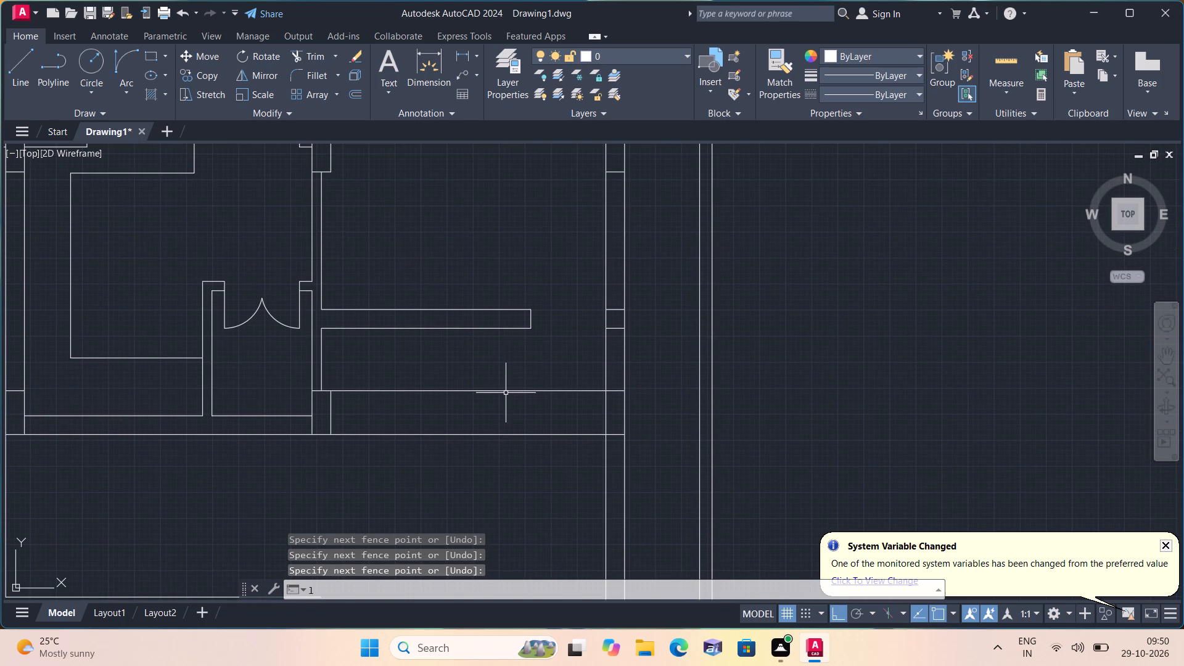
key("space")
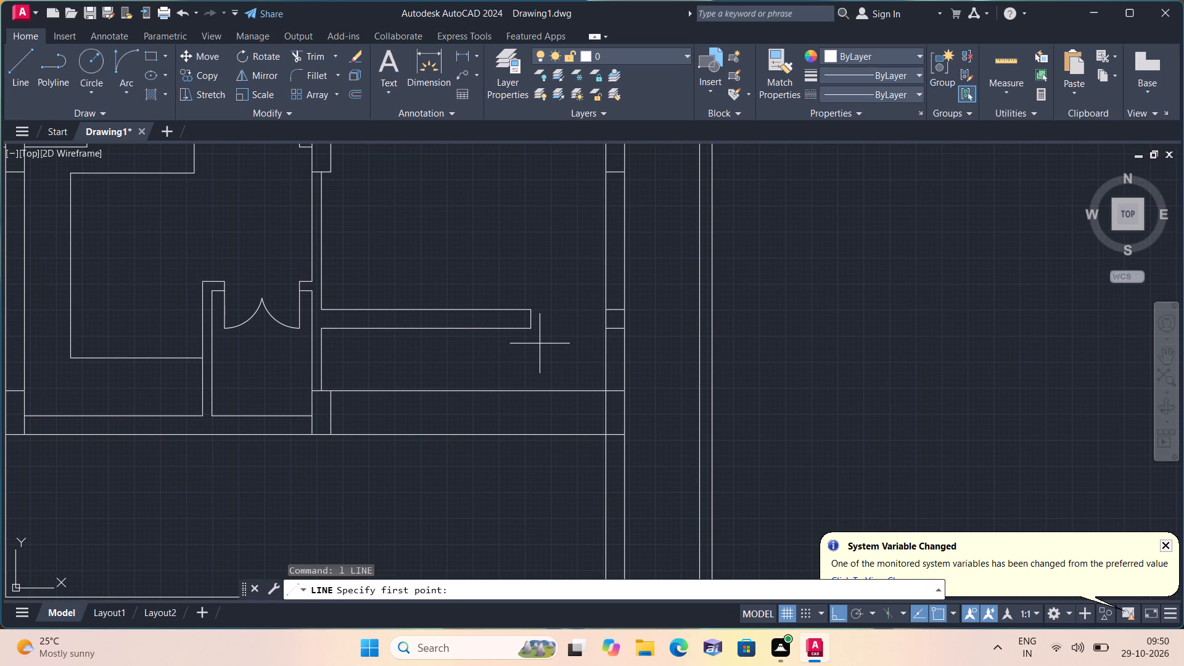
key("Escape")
Trim the two horizontal lines between the corner column and the inner face of the building's right wall.
type("trim")
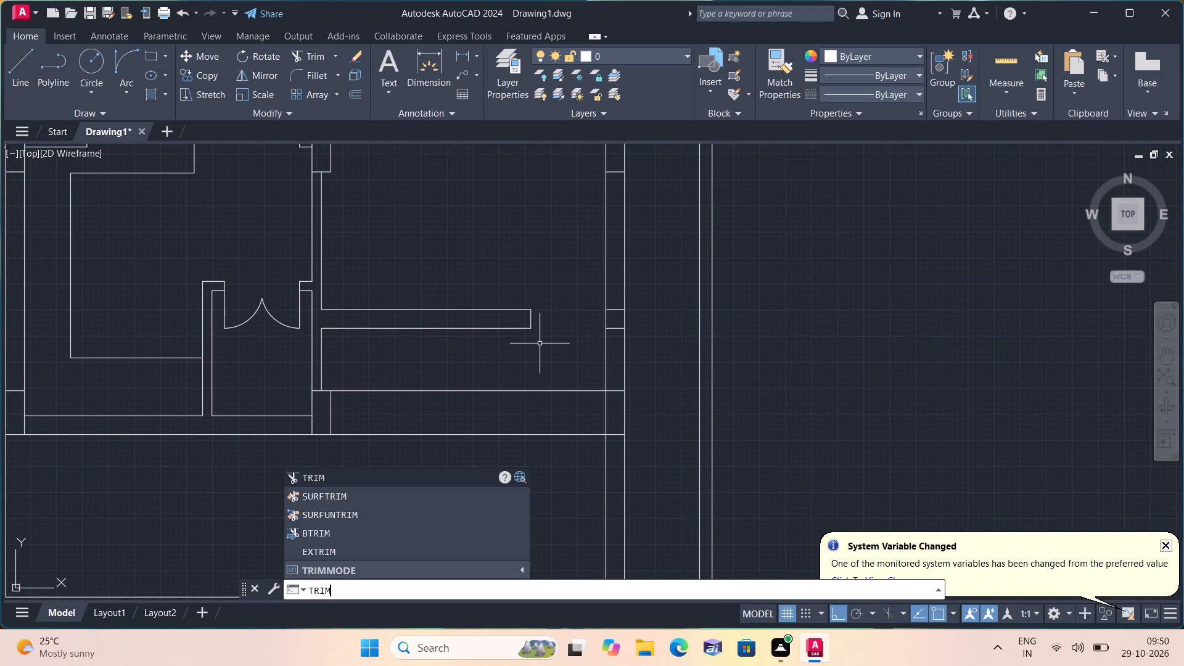
key("space")
left_click_drag(540, 347, 531, 457)
key("space")
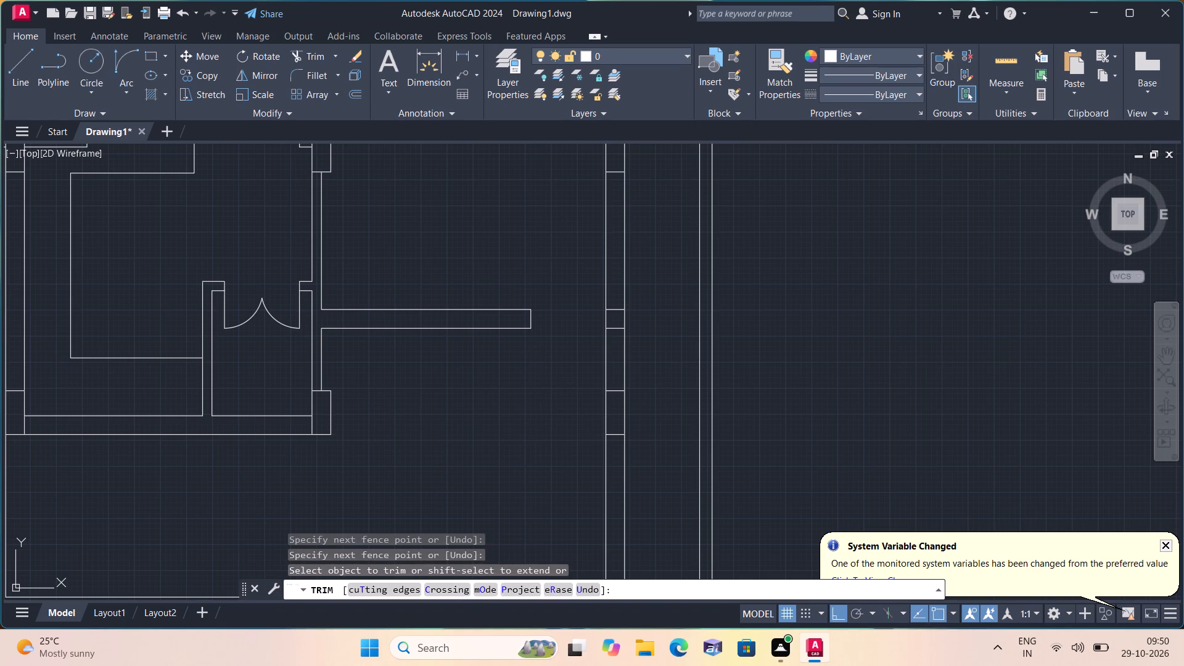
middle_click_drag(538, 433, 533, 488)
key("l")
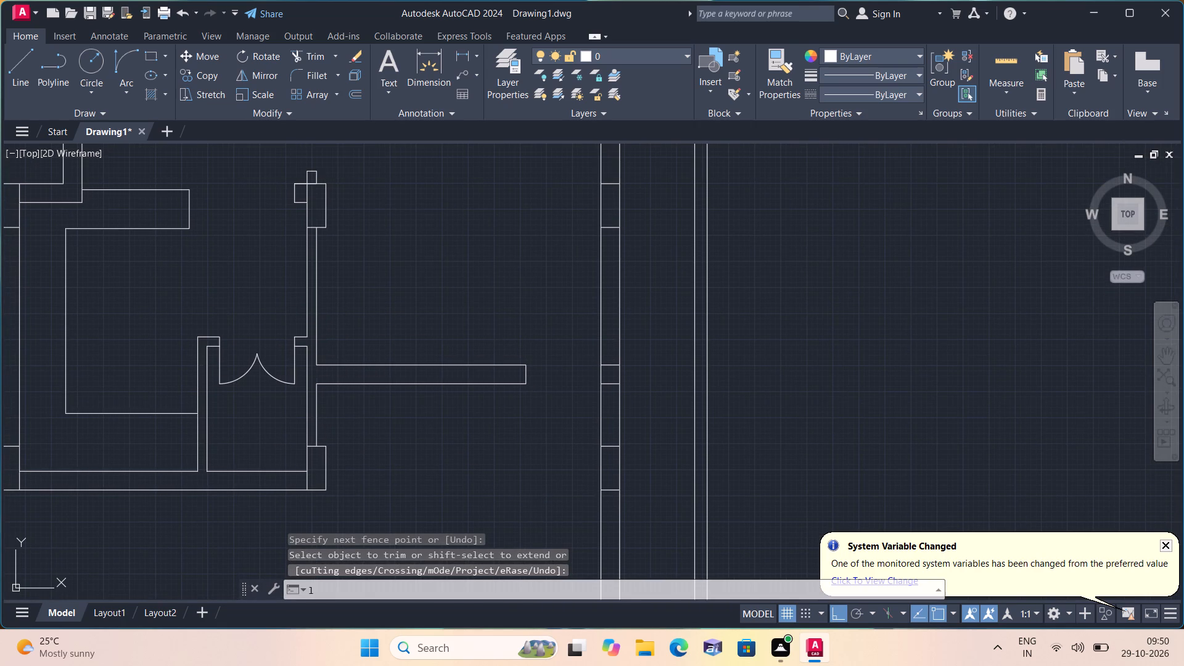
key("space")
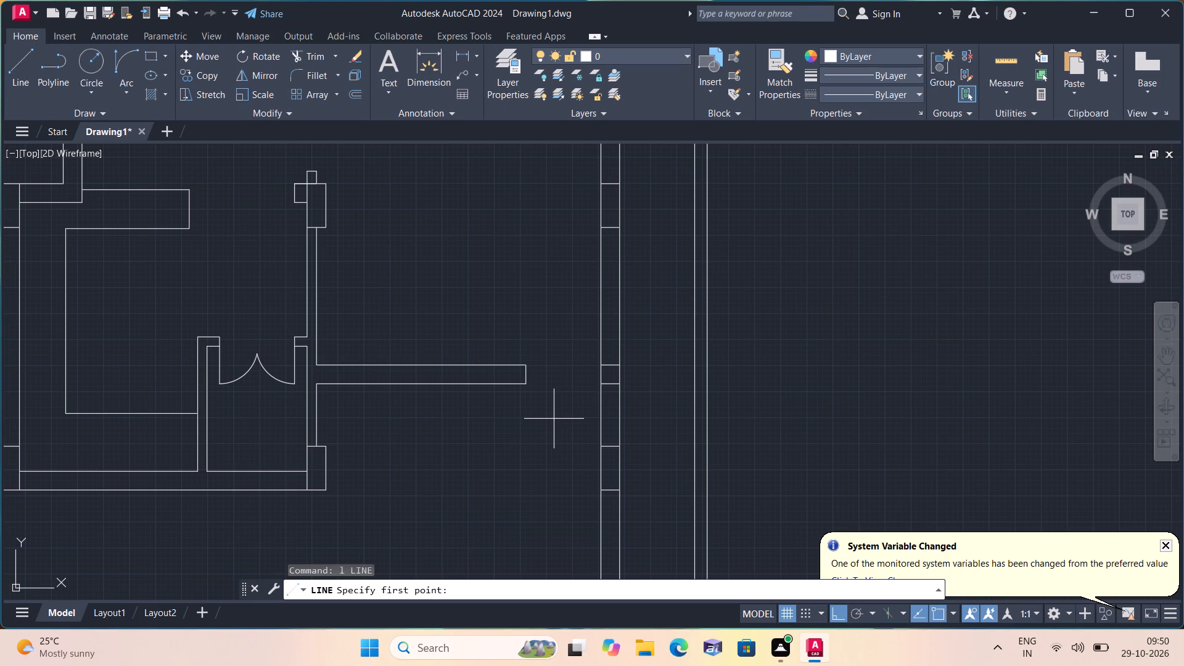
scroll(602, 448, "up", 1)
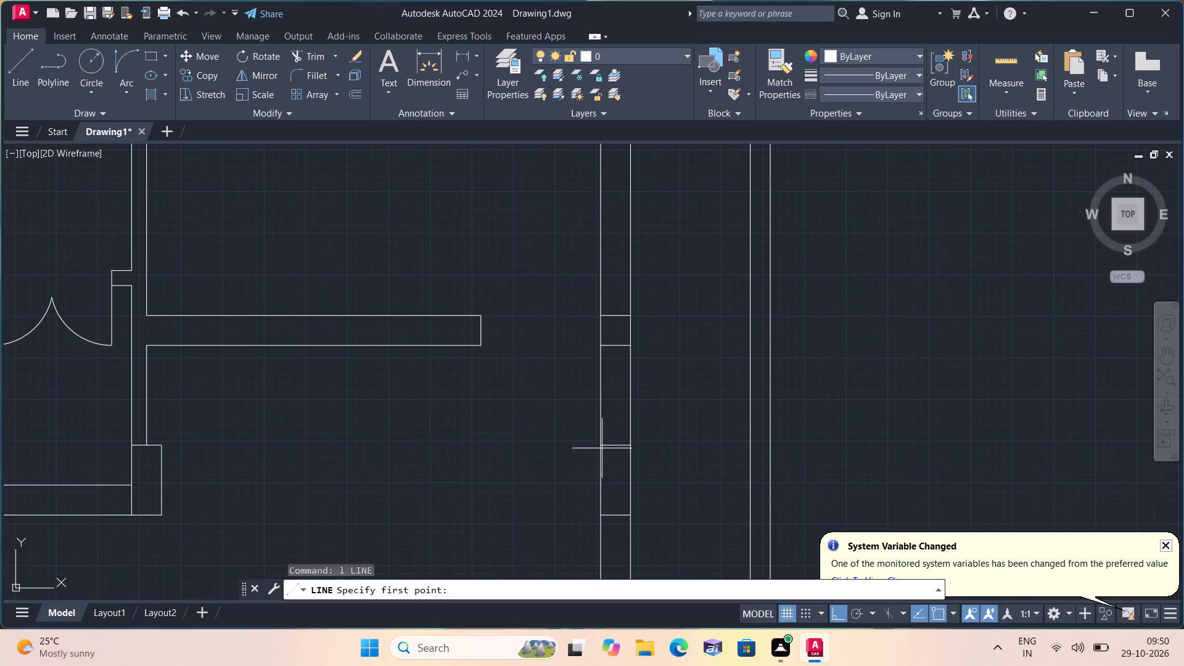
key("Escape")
Move the two short horizontal lines level with the corner column from the building's right wall to the plot boundary's outer right line.
left_click(615, 448)
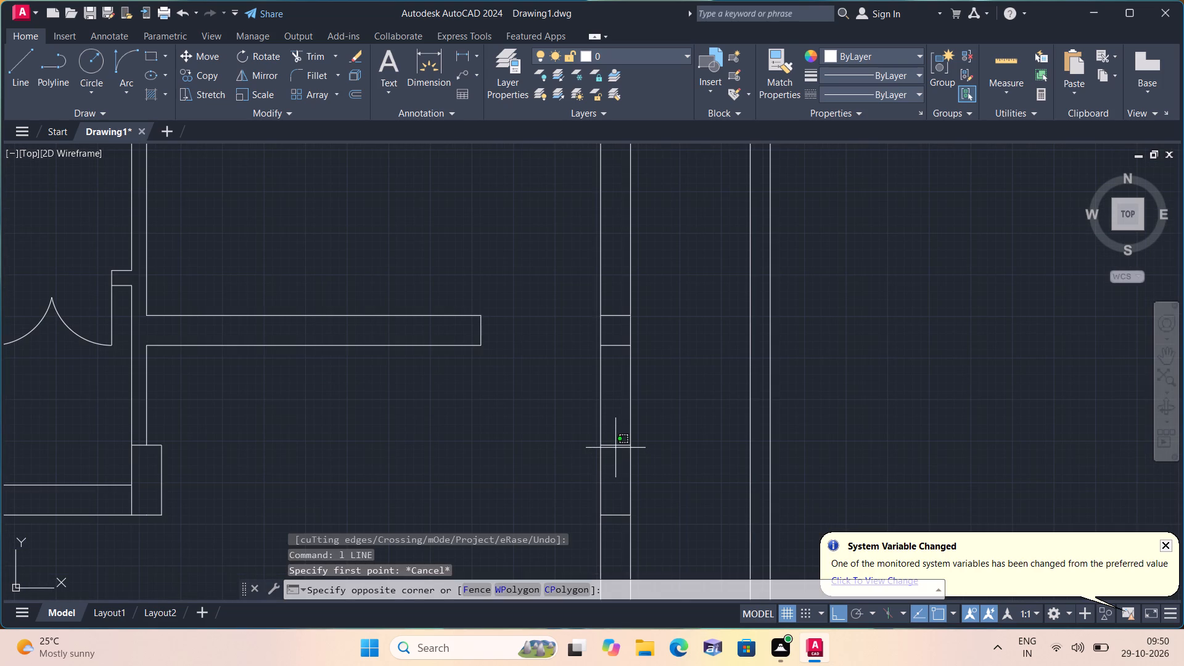
left_click(612, 439)
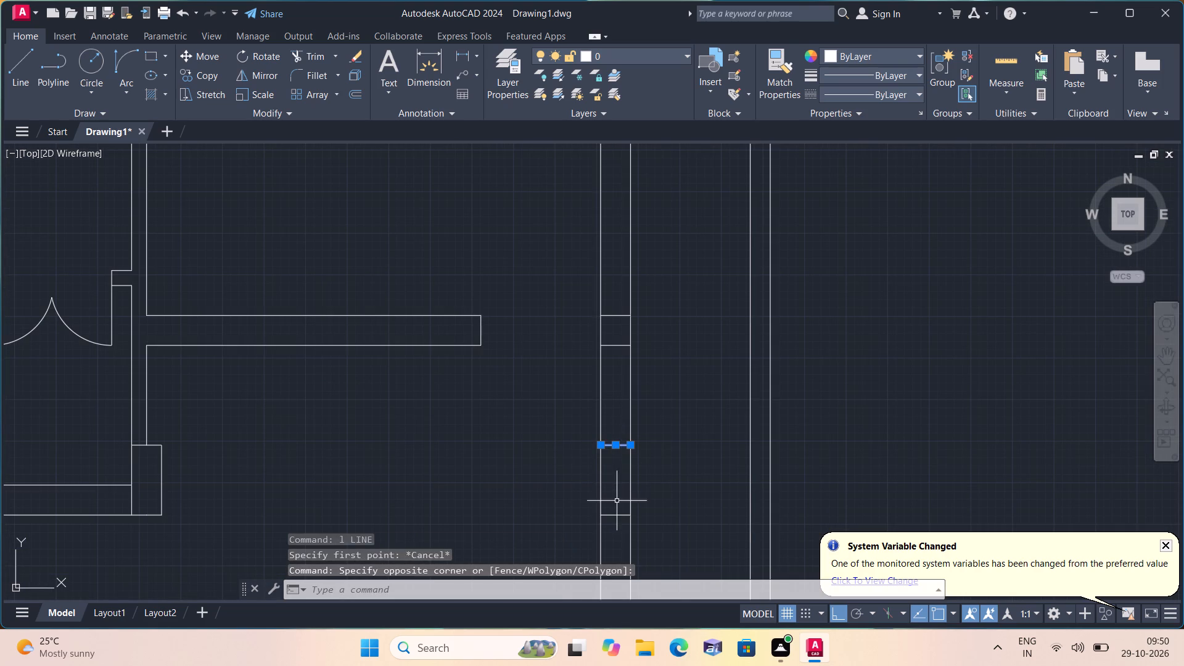
left_click_drag(618, 519, 612, 512)
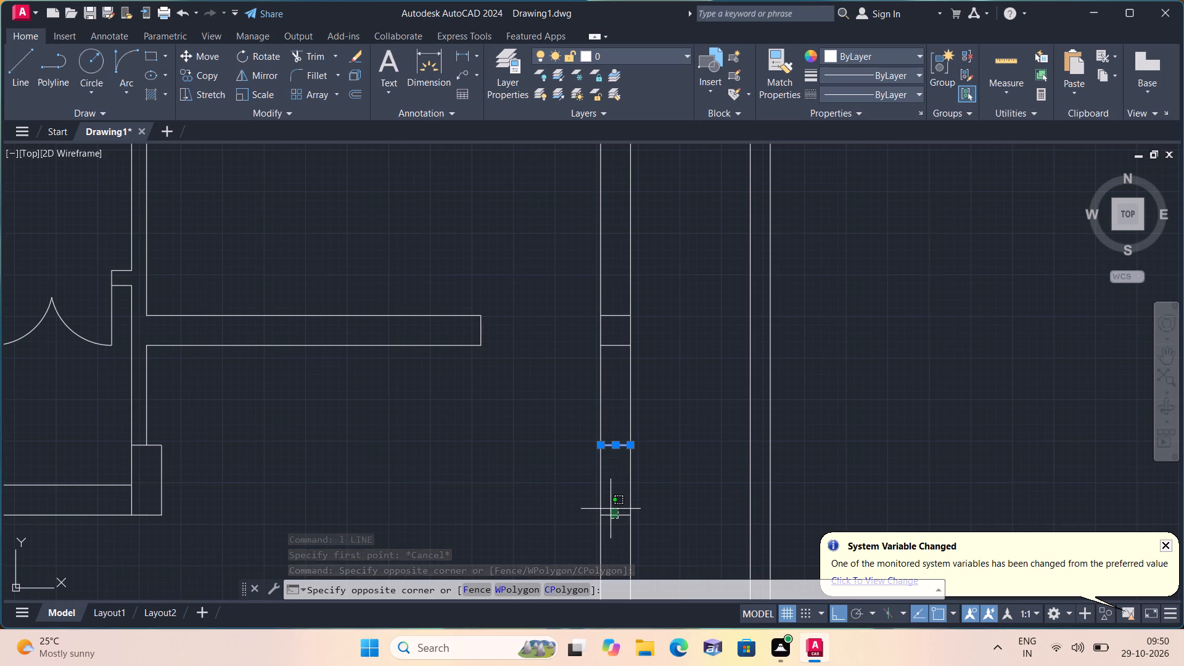
left_click(610, 509)
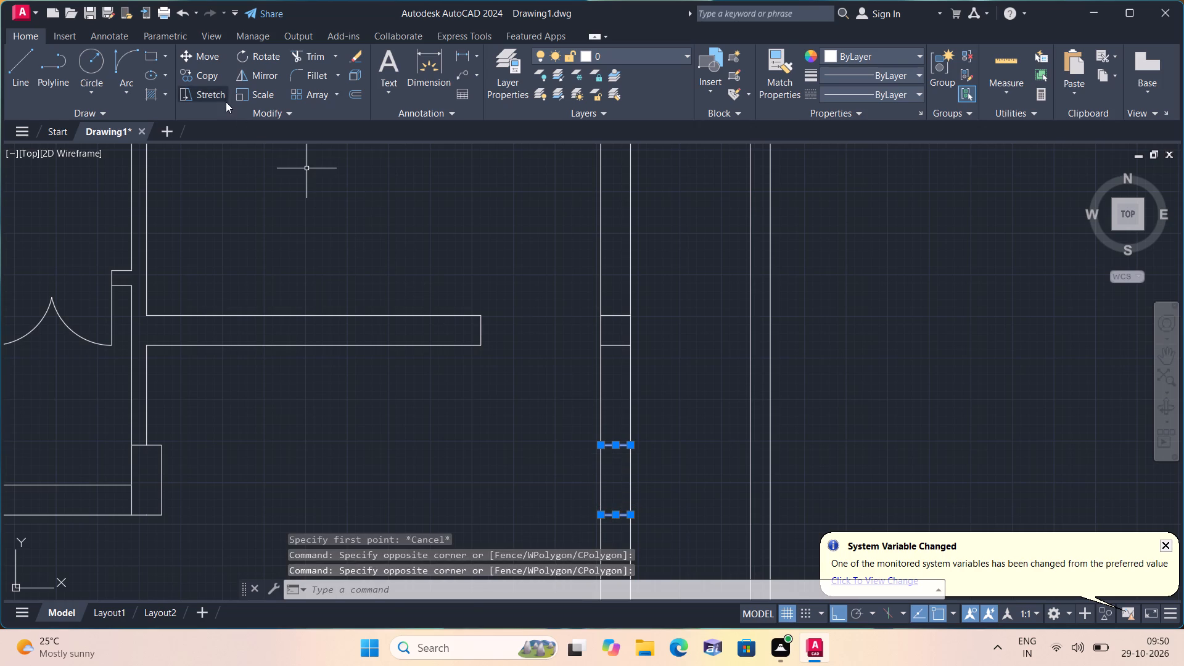
left_click(185, 52)
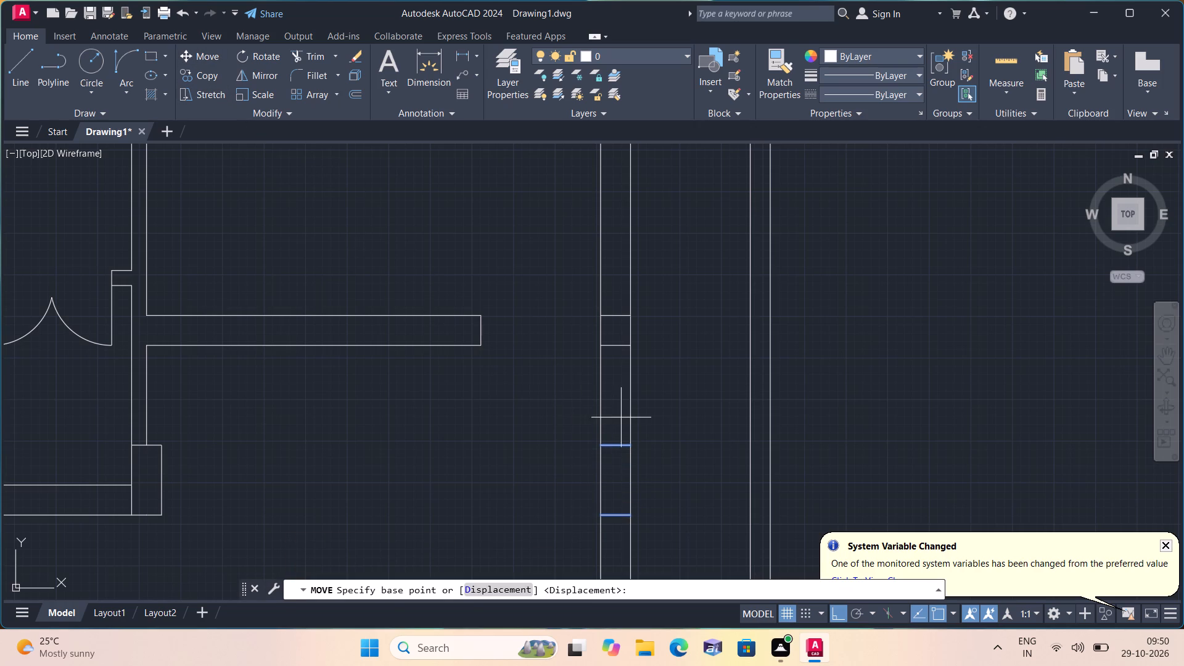
left_click(630, 443)
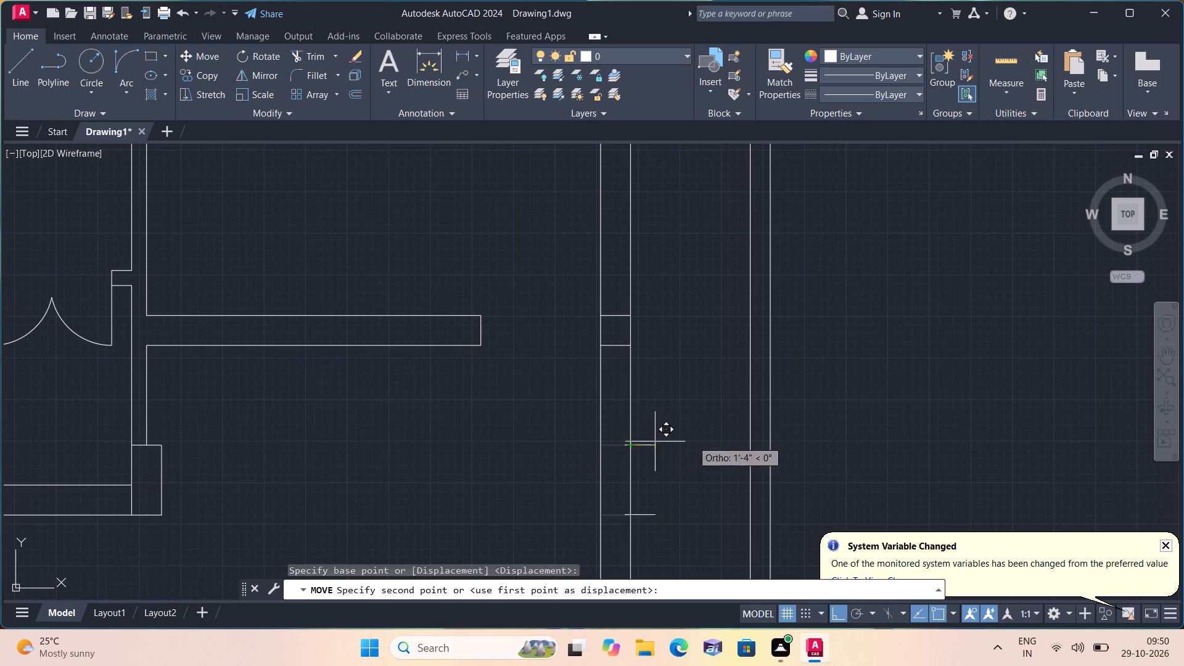
left_click(769, 442)
key("space")
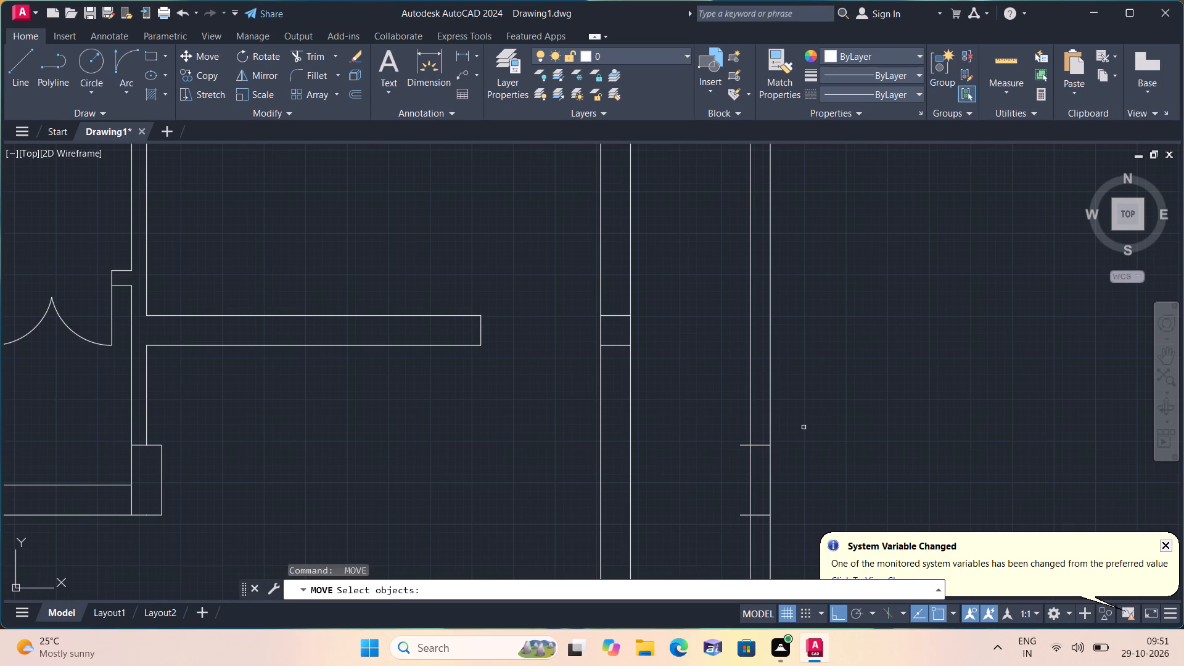
key("Escape")
Trim the ends of the two moved lines that project past the inner line of the plot's right boundary wall.
type("trim")
key("space")
scroll(749, 454, "up", 1)
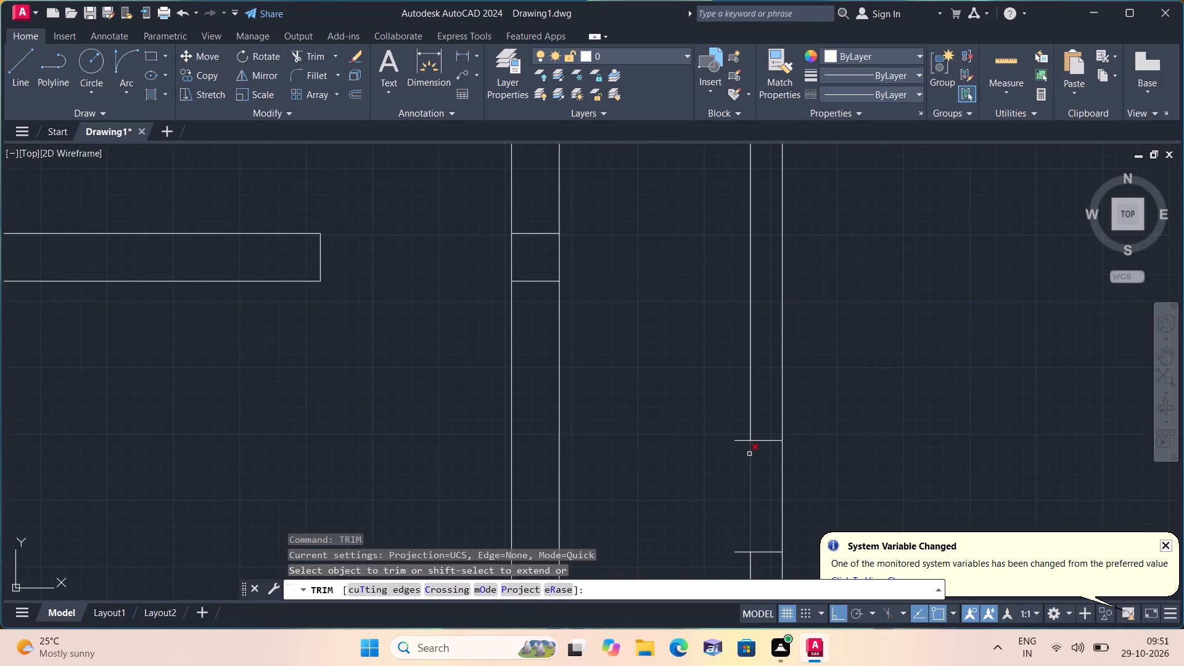
left_click(741, 440)
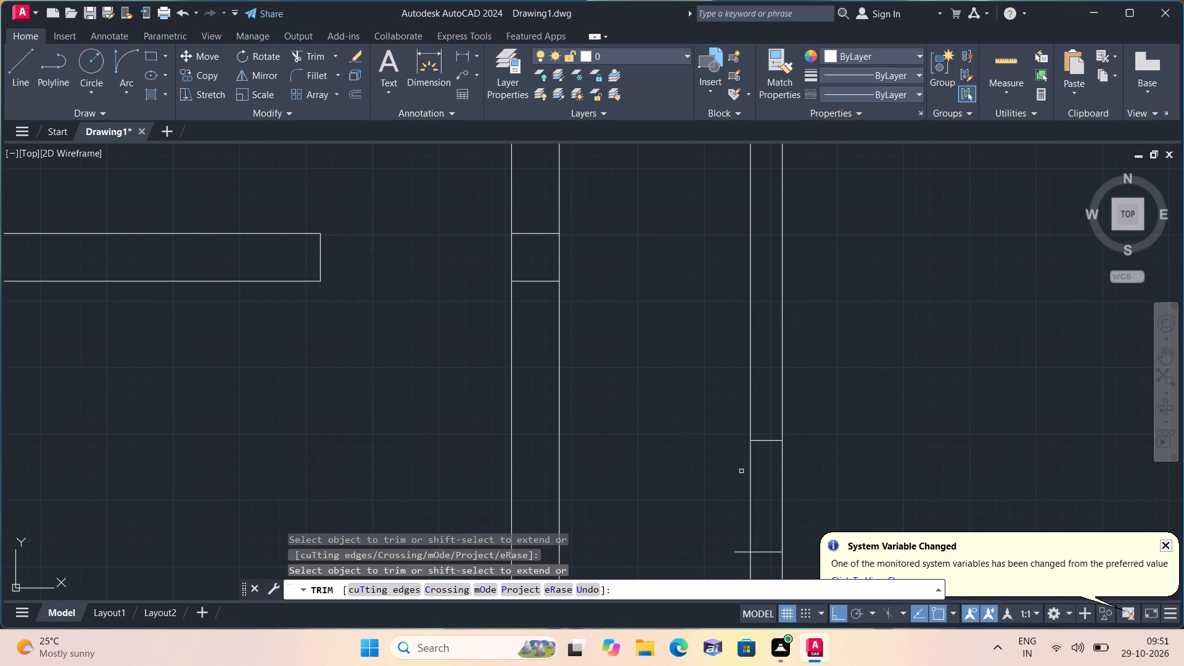
left_click(741, 555)
key("space")
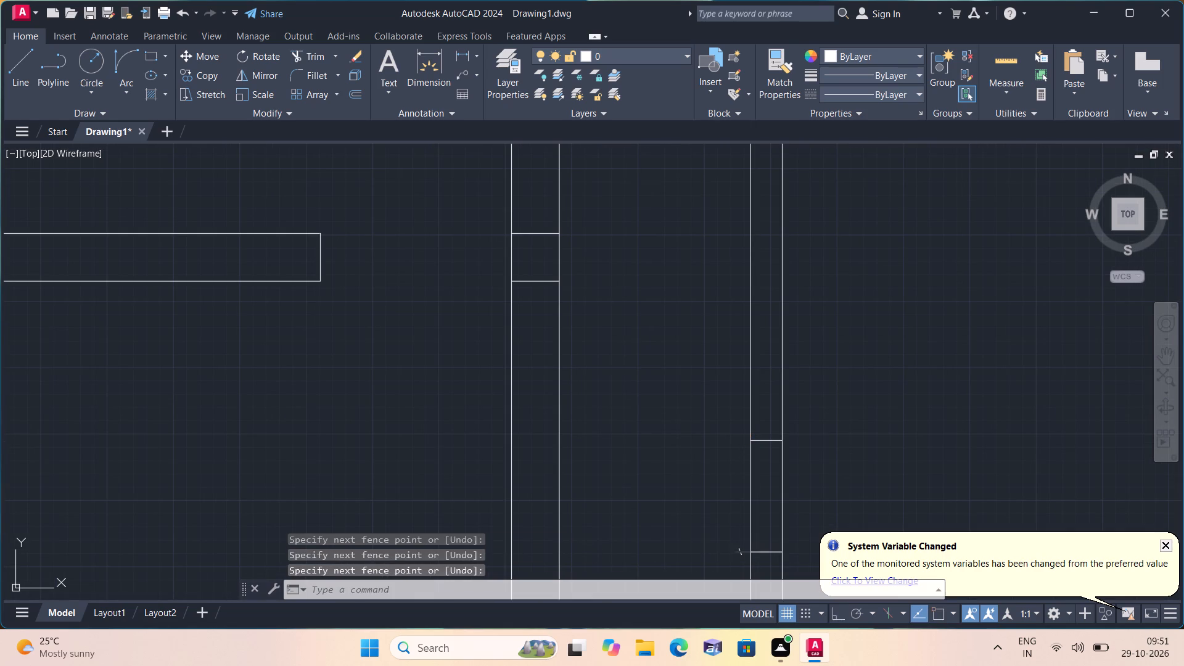
left_click(744, 558)
key("space")
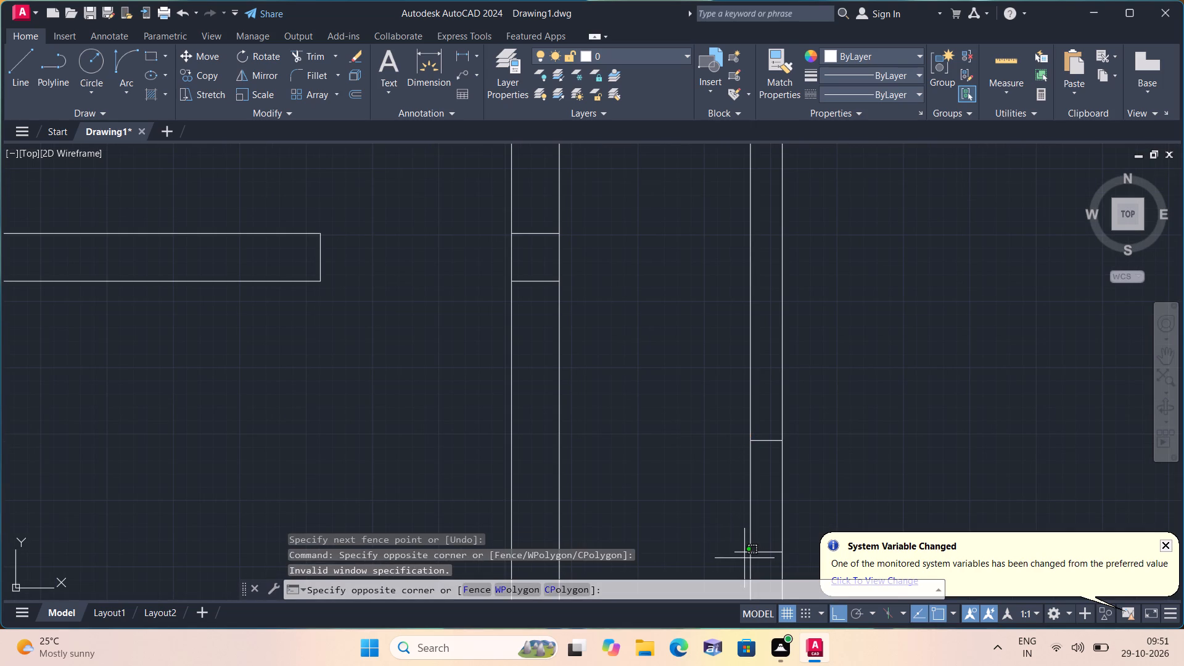
key("space")
key("Escape")
key("space")
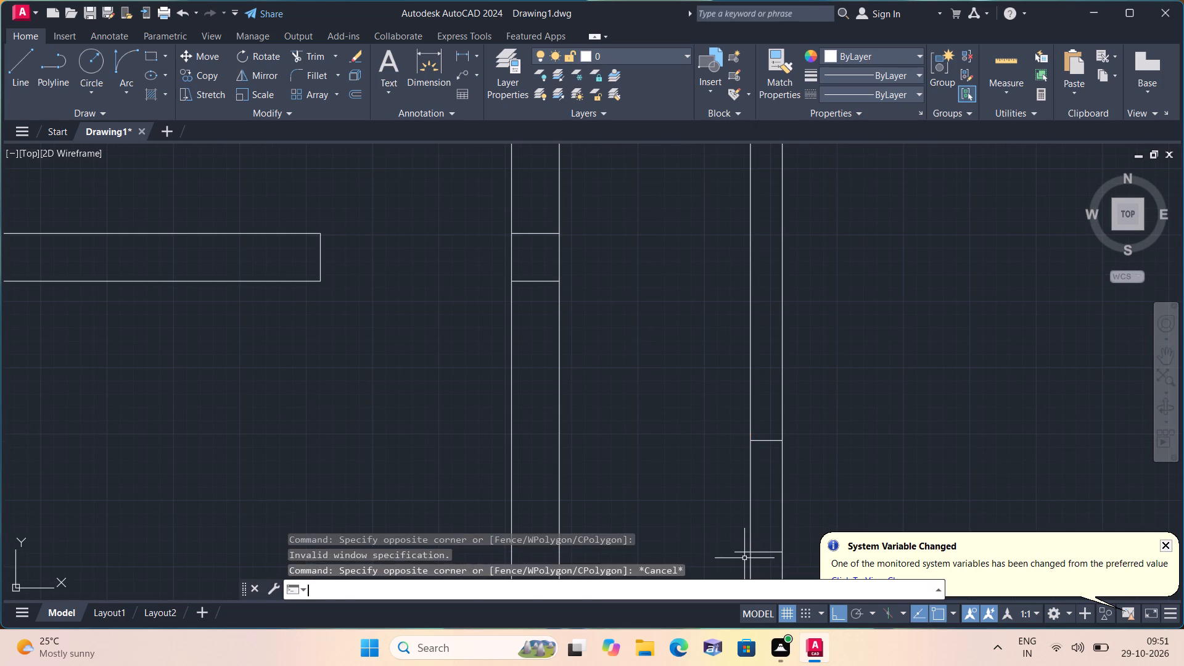
left_click(742, 551)
left_click(742, 551)
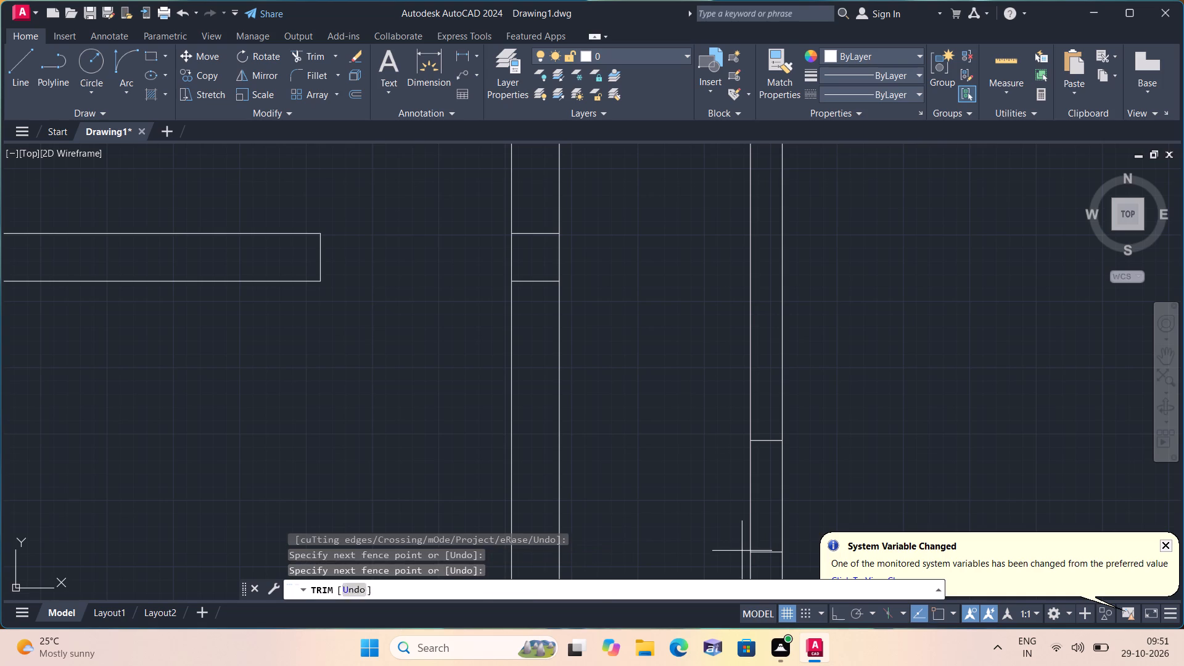
left_click(731, 528)
key("space")
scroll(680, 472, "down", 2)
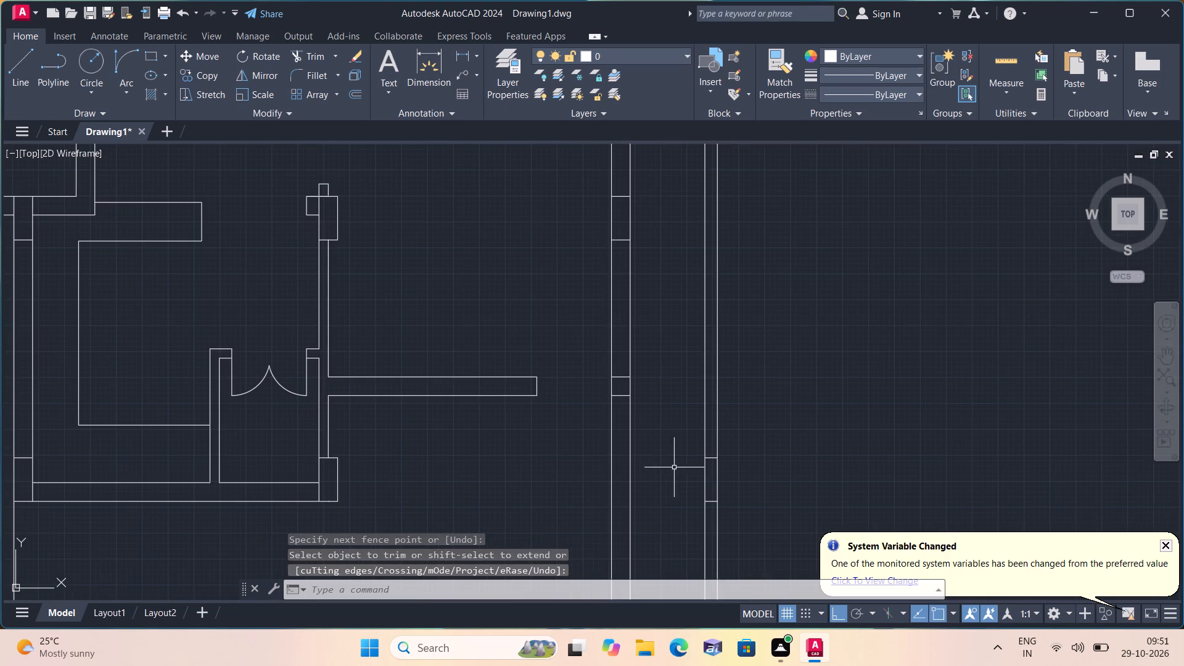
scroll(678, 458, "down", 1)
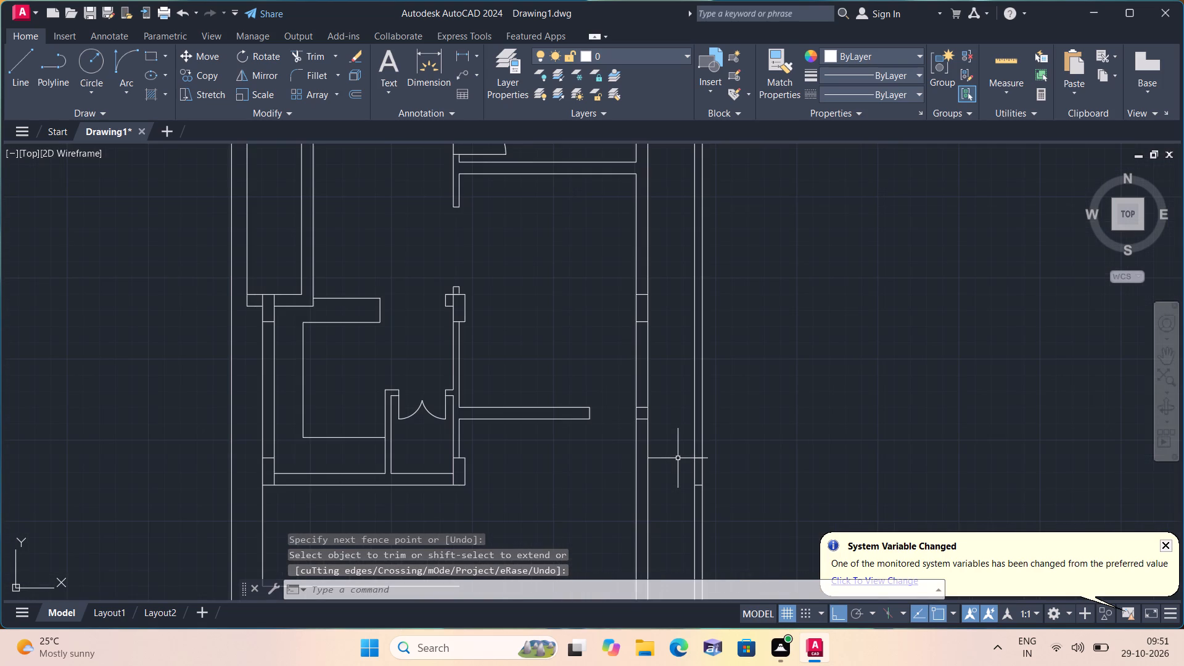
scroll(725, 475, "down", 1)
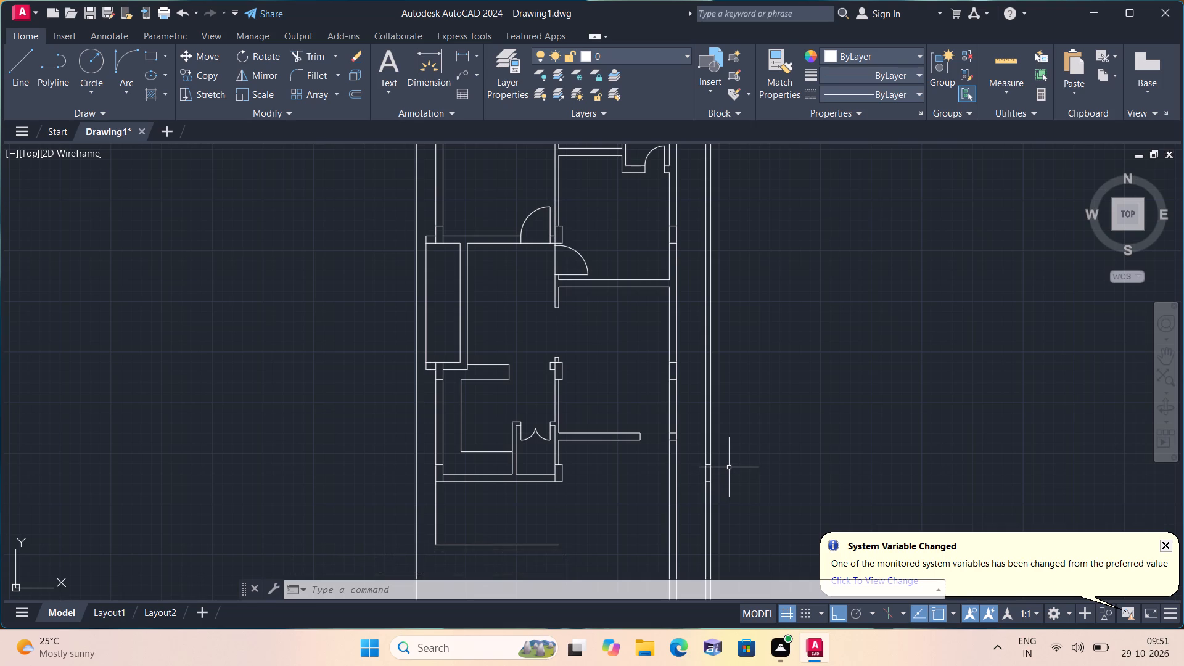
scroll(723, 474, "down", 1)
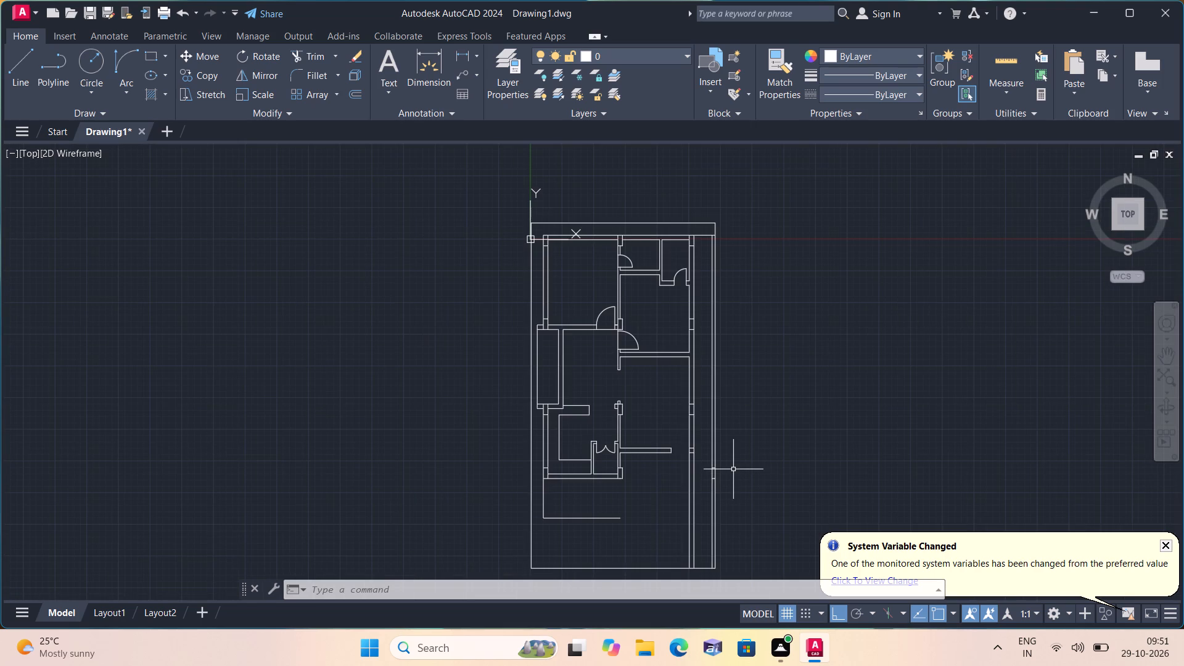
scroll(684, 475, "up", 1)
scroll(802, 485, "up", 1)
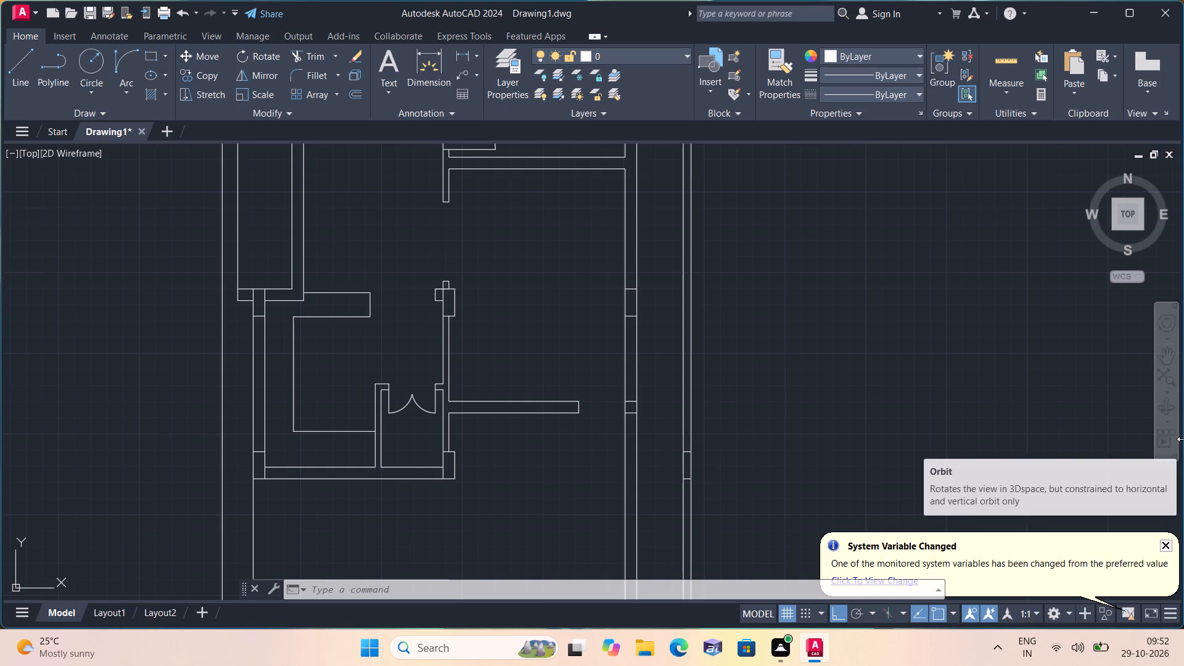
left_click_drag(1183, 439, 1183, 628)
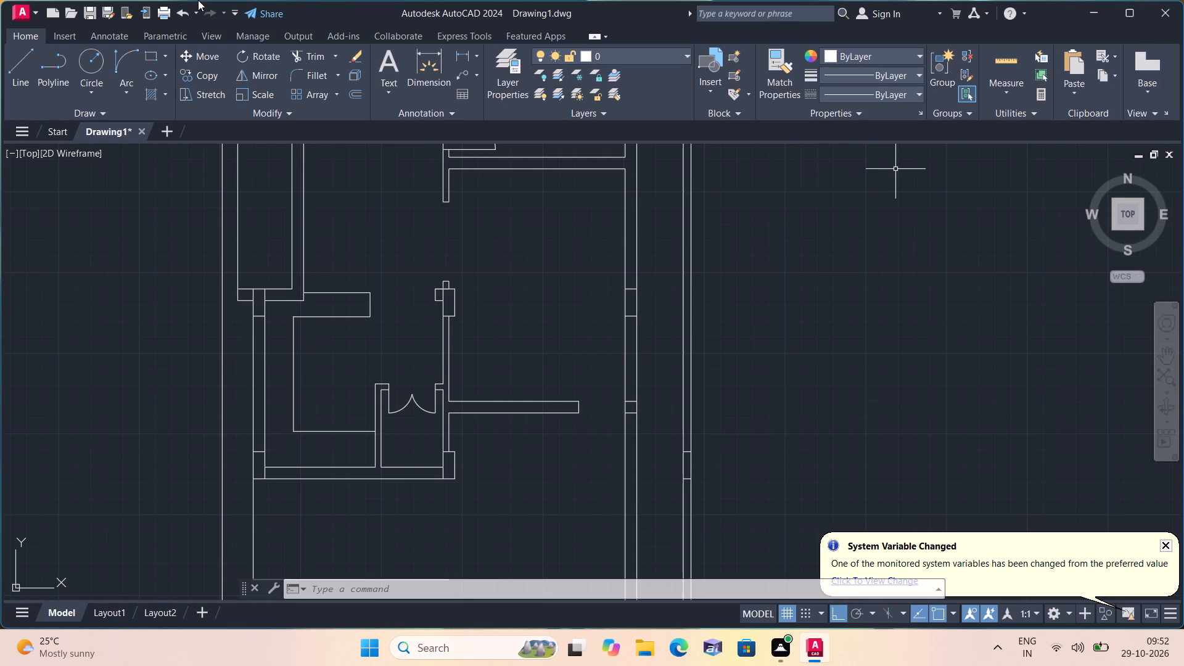
Start a Hatch with the Solid type and set its colour to index colour 22.
scroll(166, 177, "down", 2)
middle_click_drag(174, 188, 194, 355)
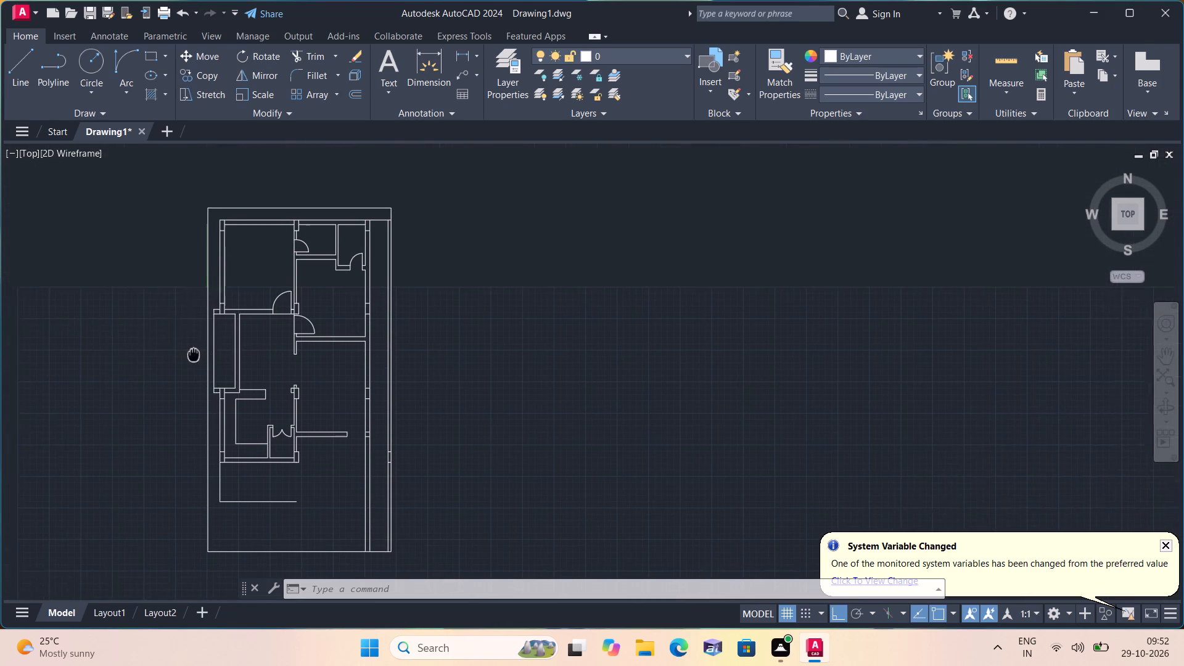
middle_click_drag(194, 355, 197, 360)
middle_click_drag(218, 302, 292, 318)
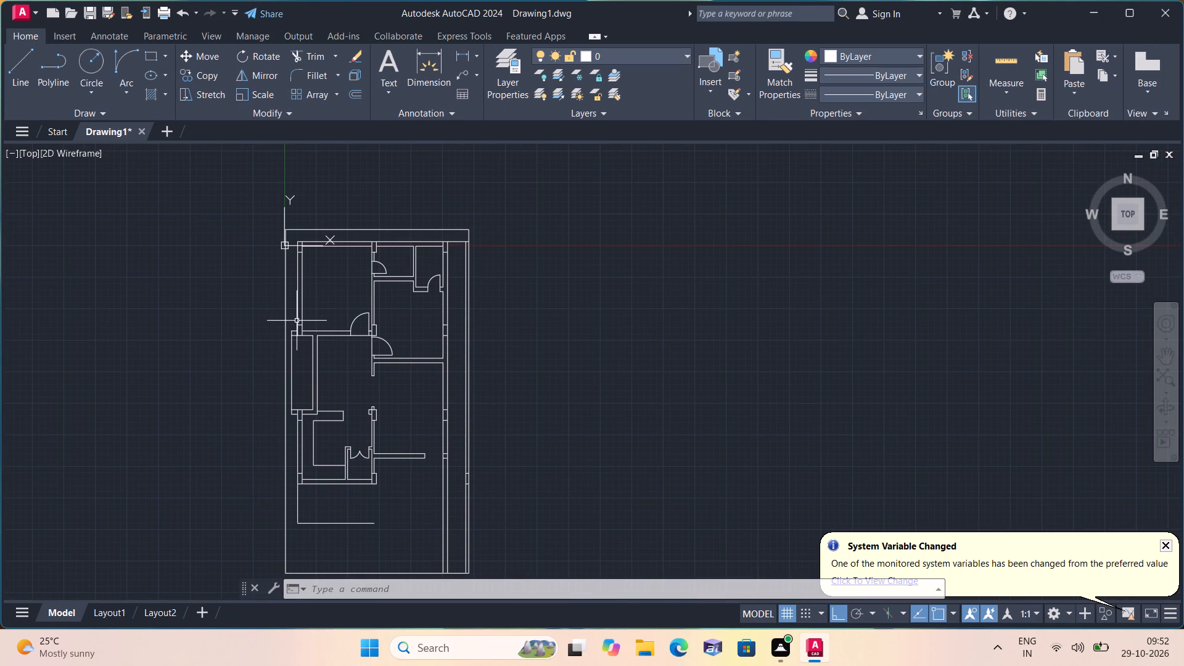
type("h")
key("space")
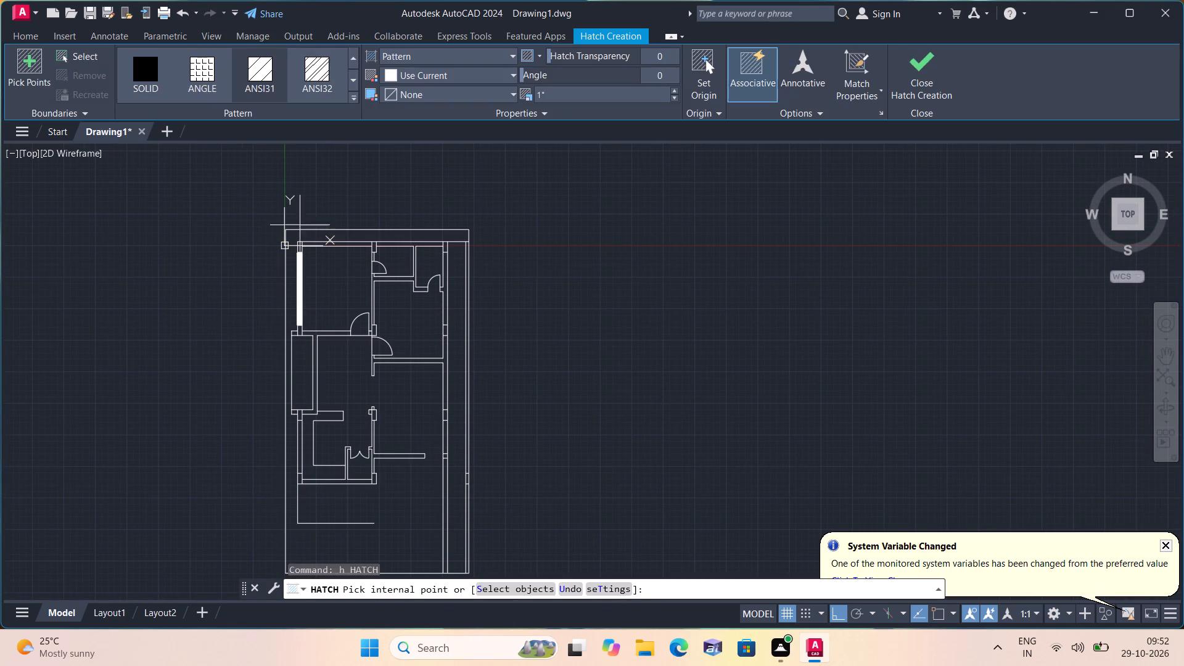
left_click(416, 55)
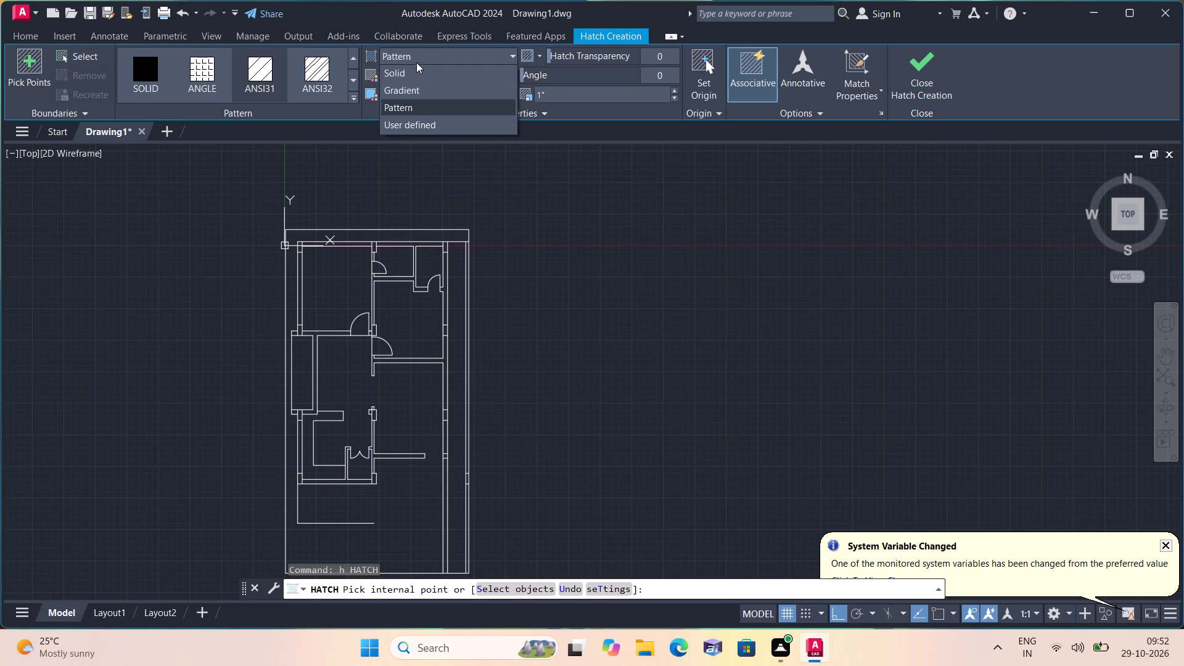
left_click(413, 75)
left_click(412, 74)
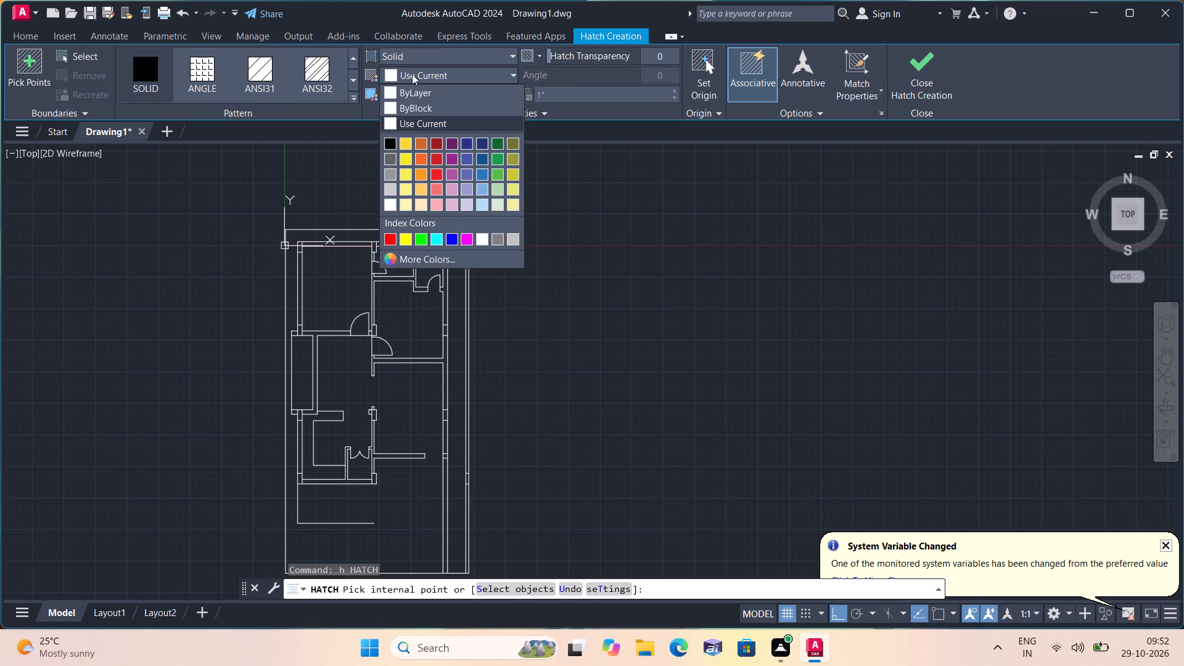
left_click(453, 261)
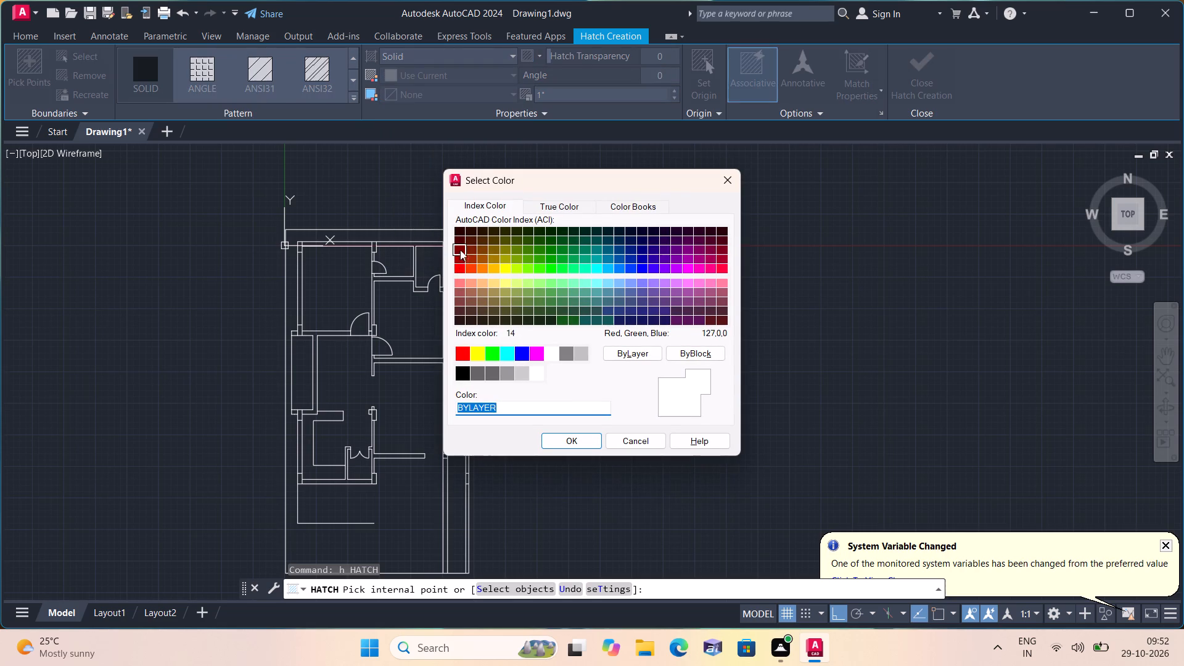
left_click(474, 258)
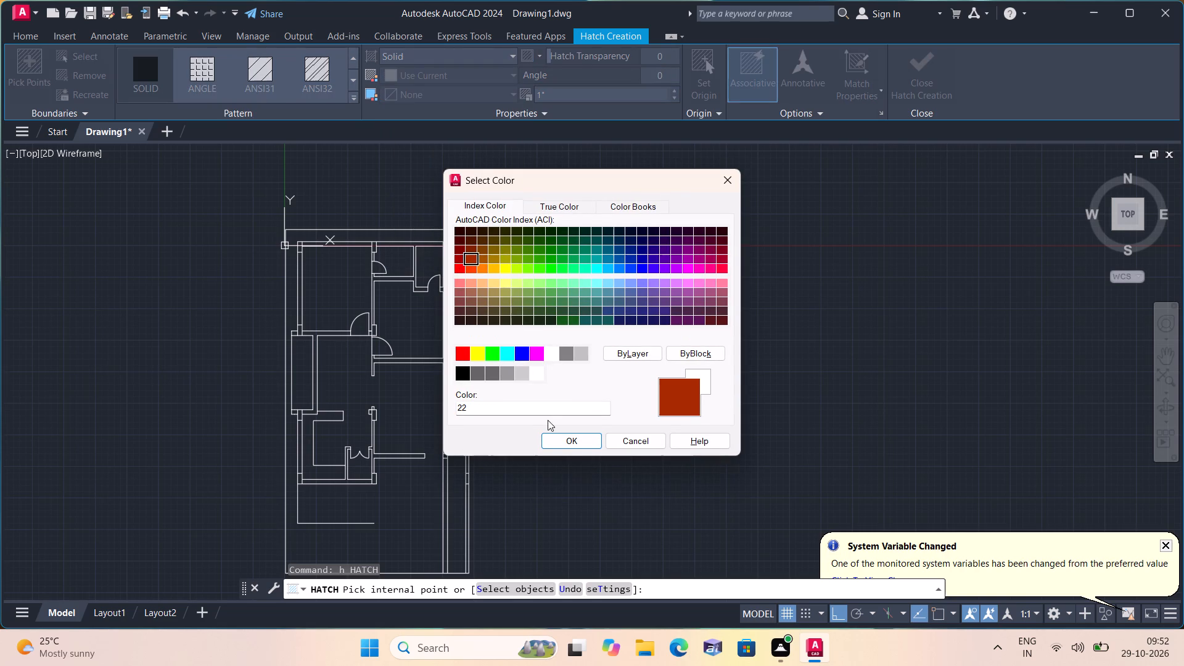
left_click(573, 450)
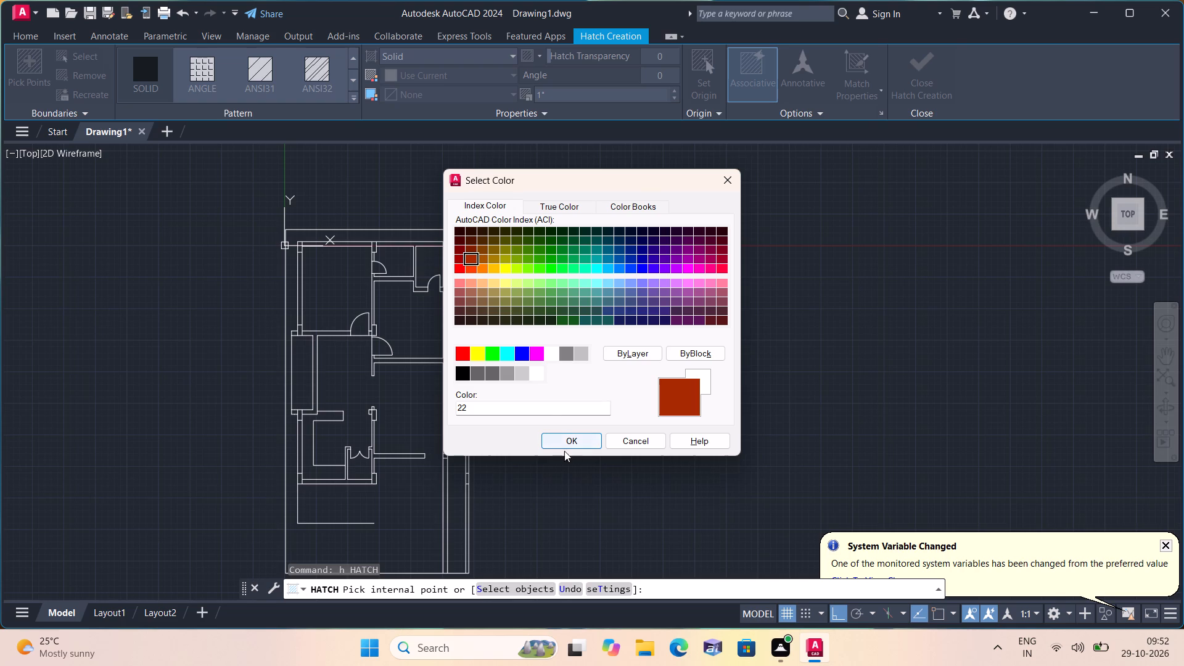
left_click(563, 446)
Fill the three columns along the building's top wall with the solid colour 22 hatch.
scroll(308, 247, "up", 1)
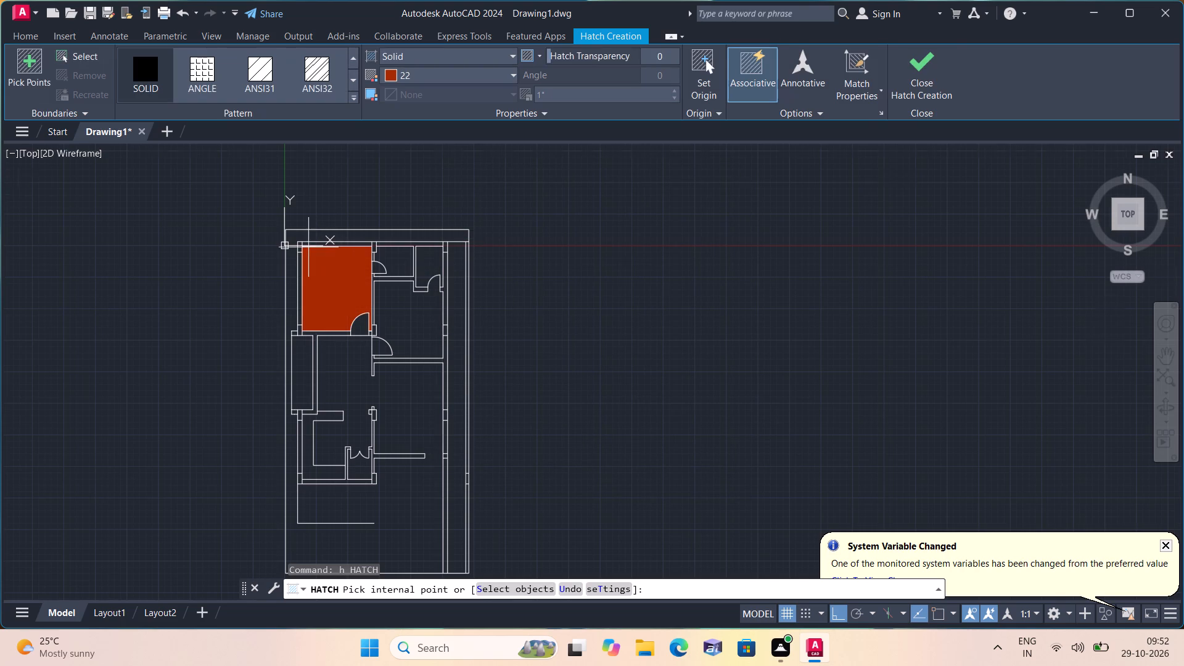
scroll(308, 247, "up", 2)
left_click(277, 244)
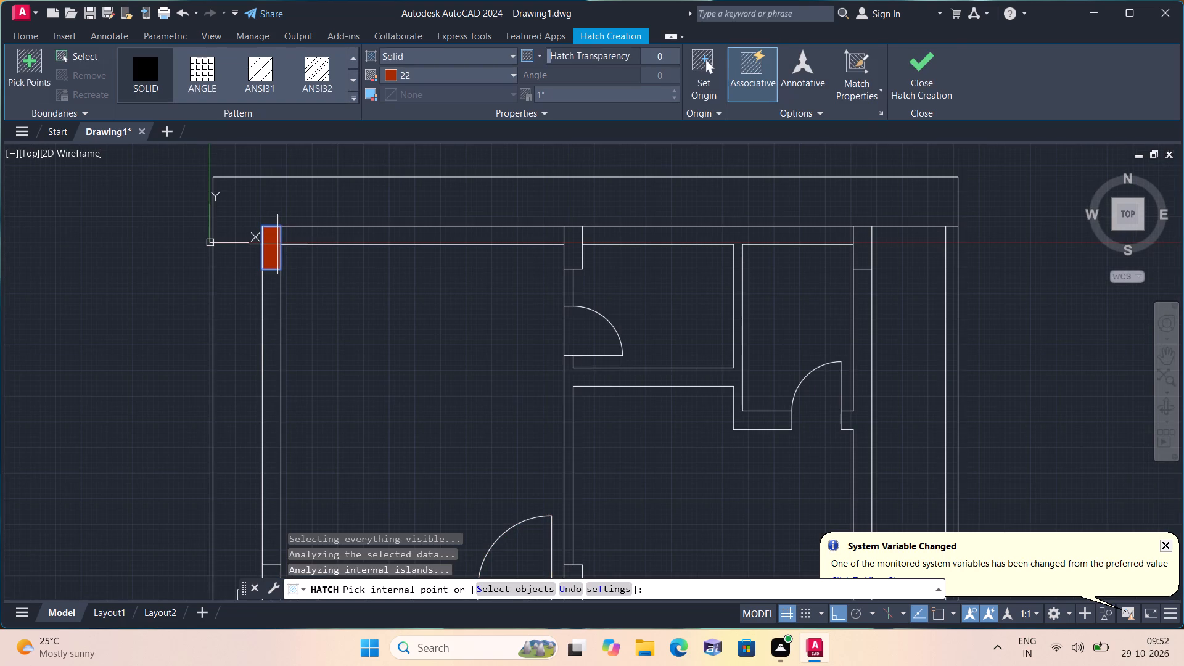
left_click(570, 255)
left_click(866, 255)
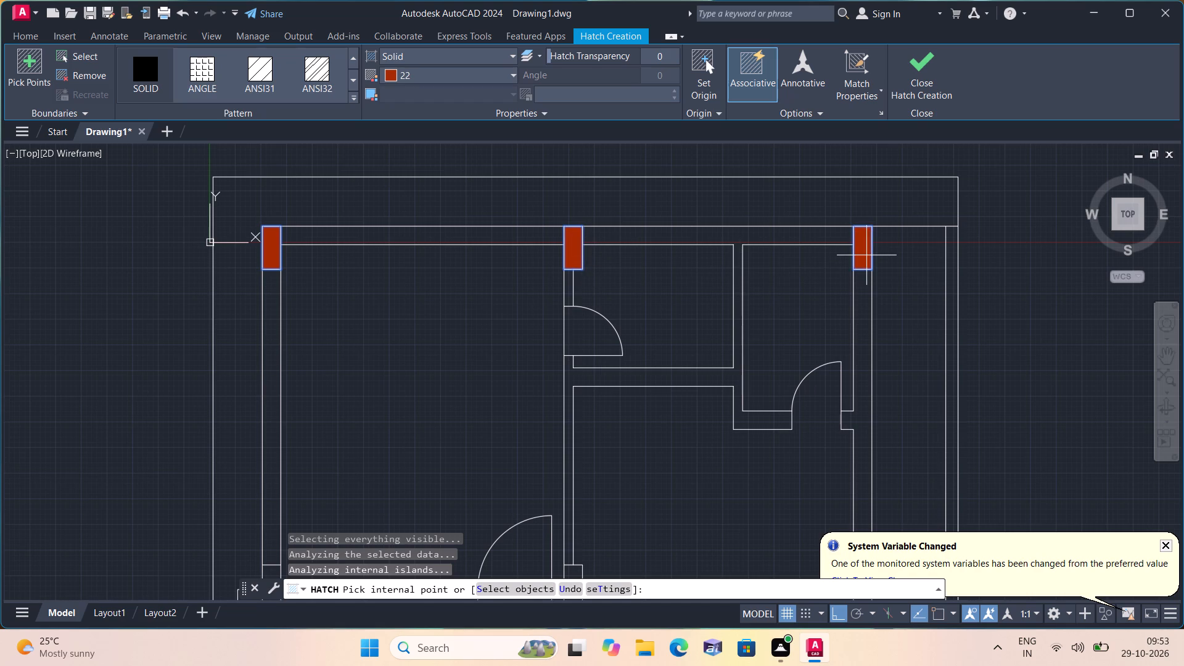
Hatch the three columns in the second row, level with the wall below the top-left room, in solid colour 22.
middle_click_drag(860, 255, 842, 89)
scroll(845, 102, "down", 1)
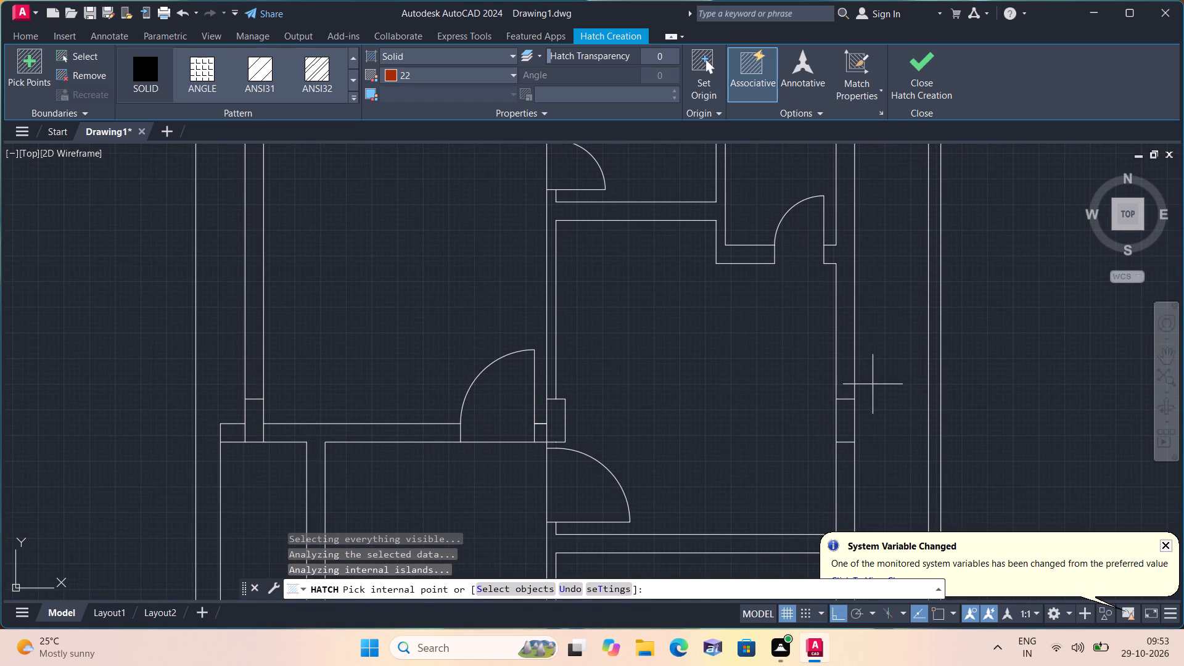
left_click(849, 417)
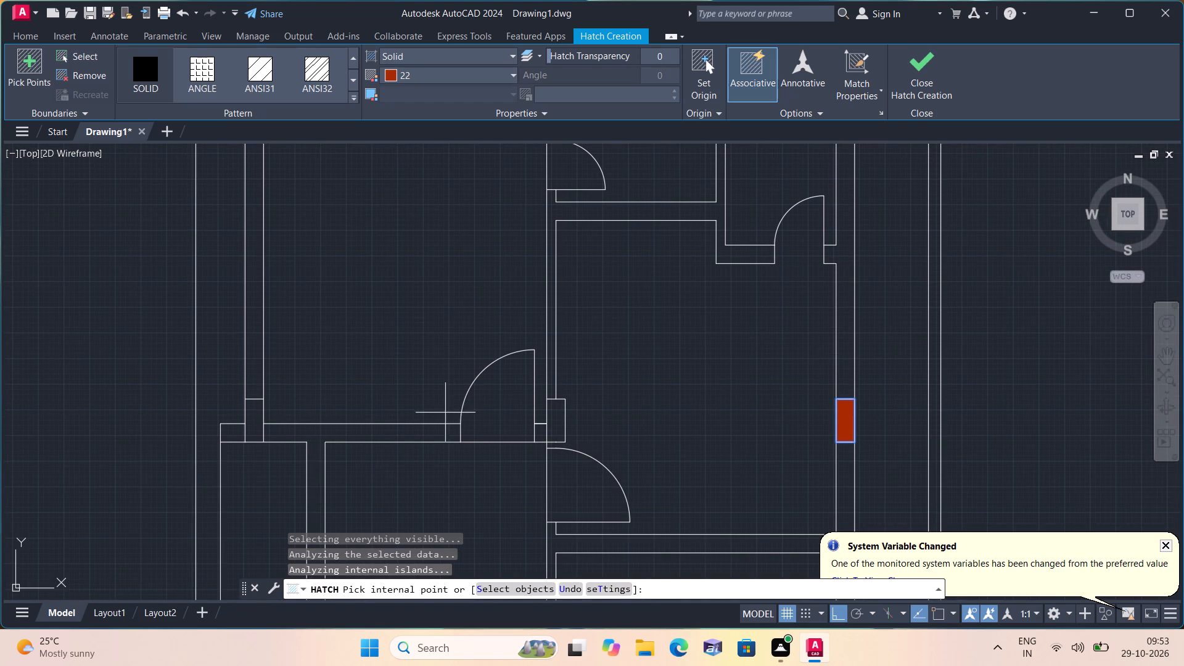
left_click(555, 419)
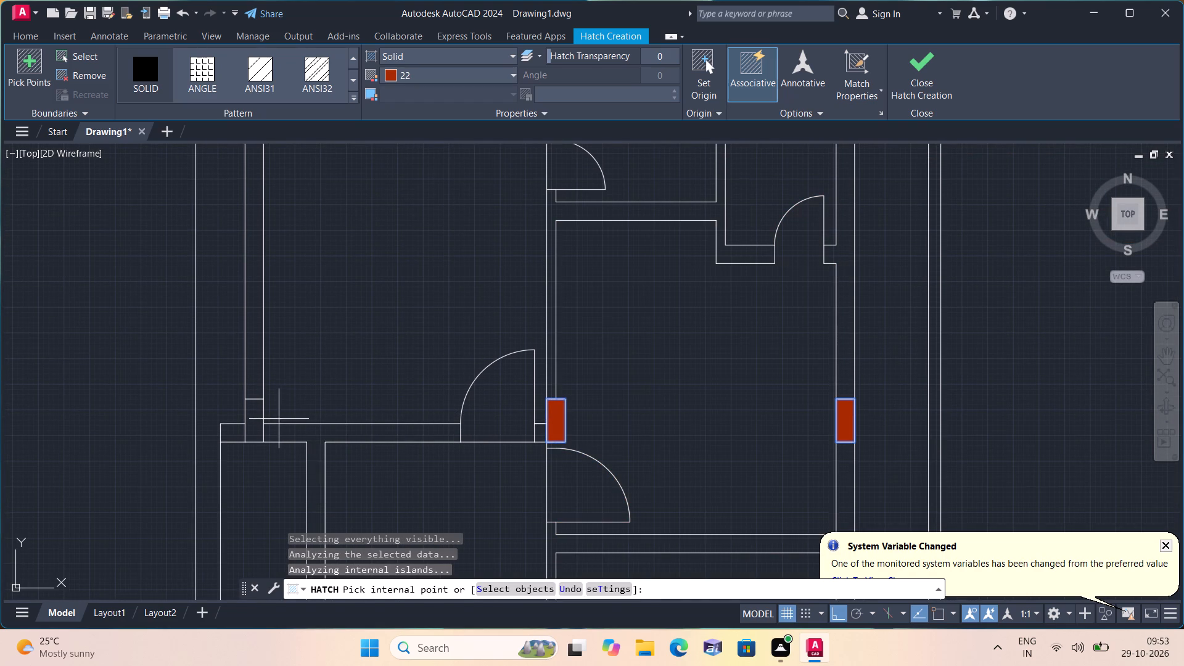
left_click(252, 417)
Hatch the three columns in the third row, from the left wall's lower shaft corner to the building's right wall, in solid colour 22.
middle_click_drag(251, 416, 250, 173)
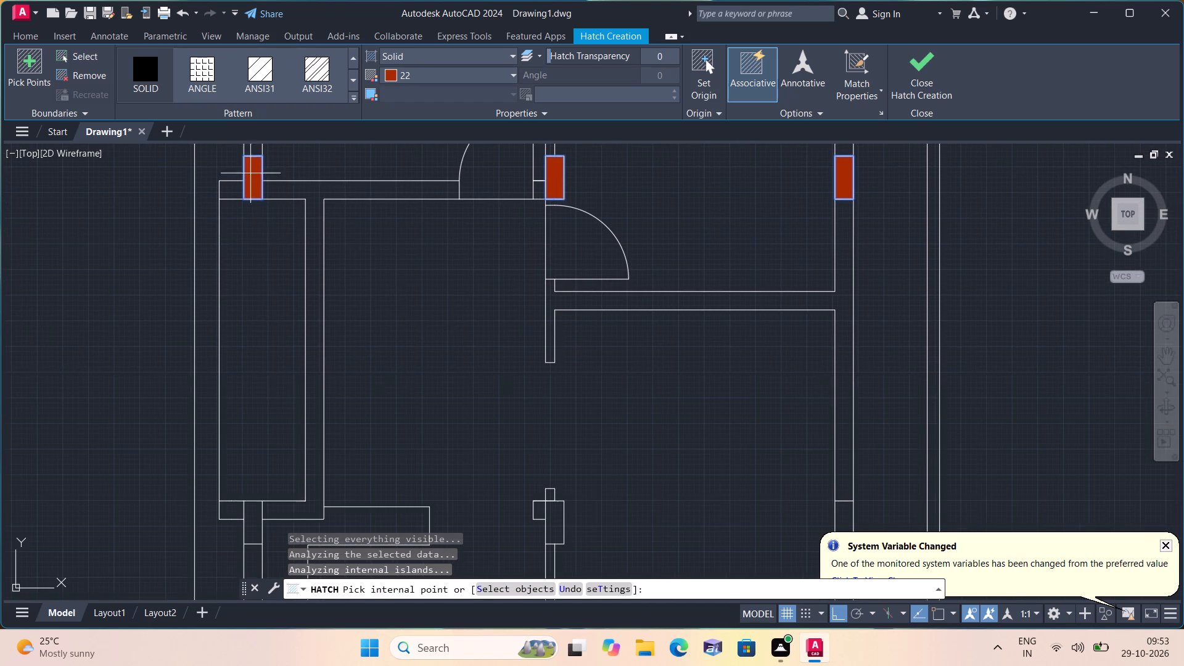
left_click(258, 519)
middle_click_drag(258, 519, 226, 218)
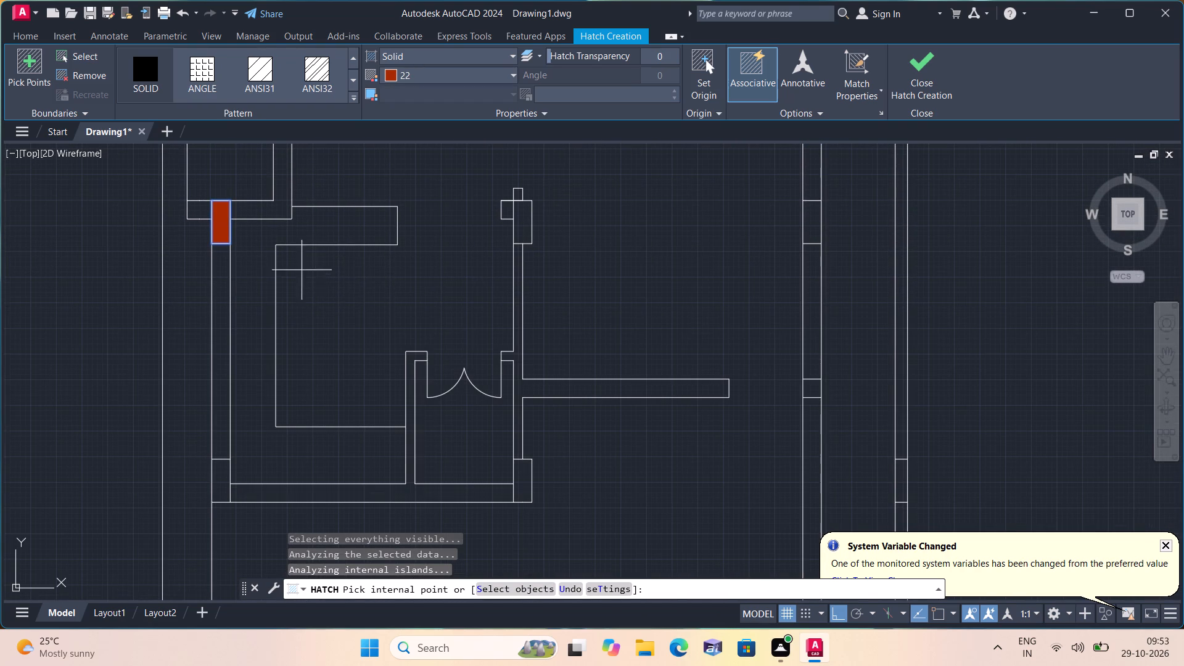
left_click(528, 224)
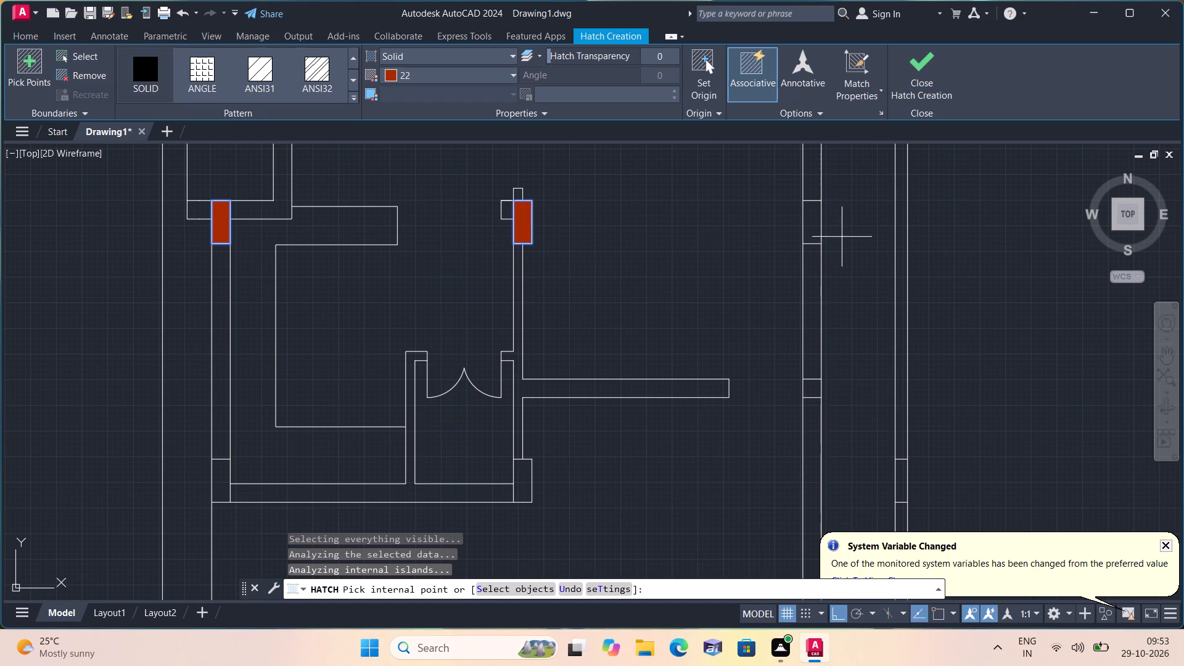
left_click(821, 221)
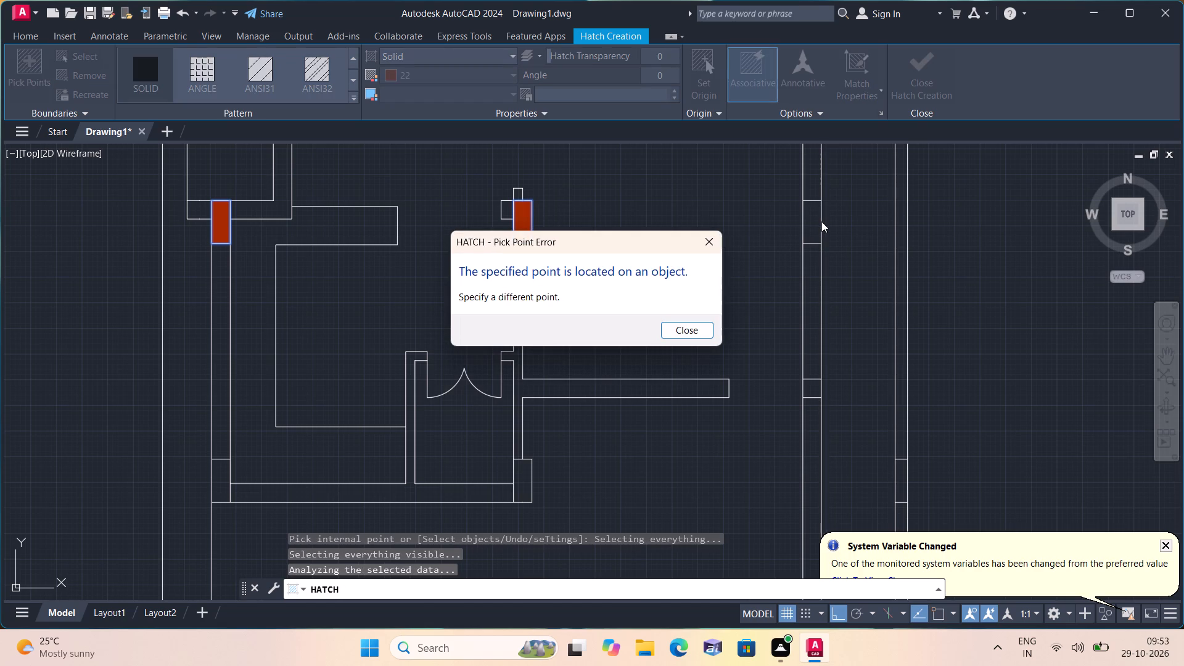
left_click(708, 232)
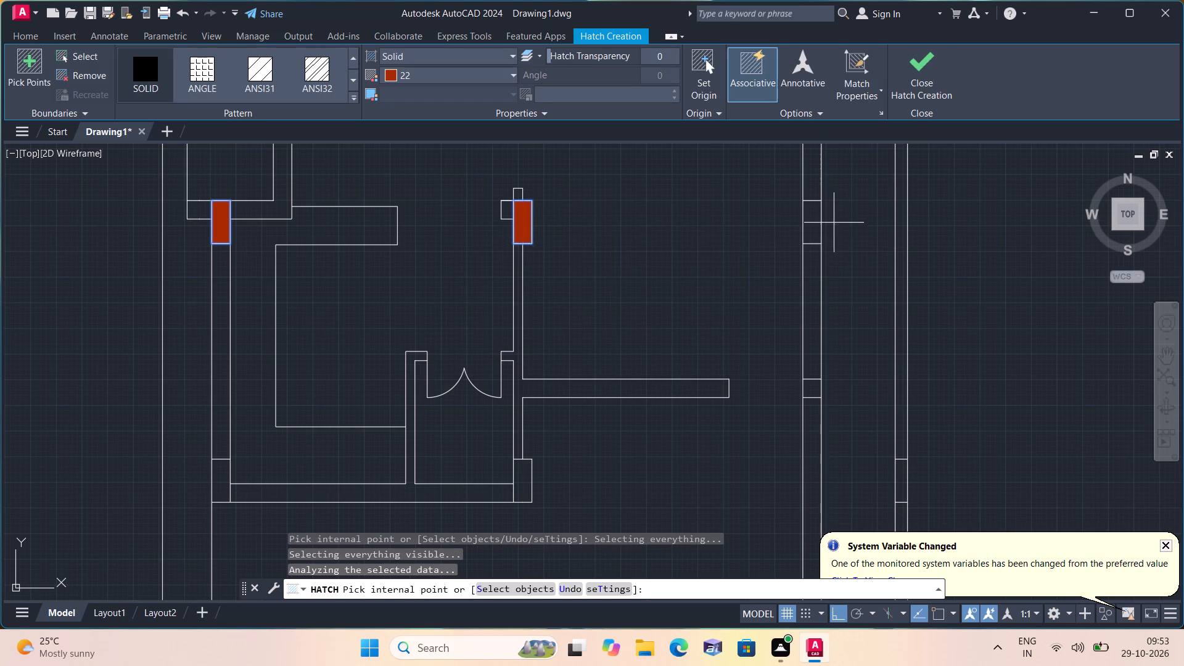
left_click(815, 220)
Hatch the bottom-row columns in solid colour 22, starting with the right boundary wall column and the corner column beside the double-door room.
middle_click_drag(813, 220, 778, 99)
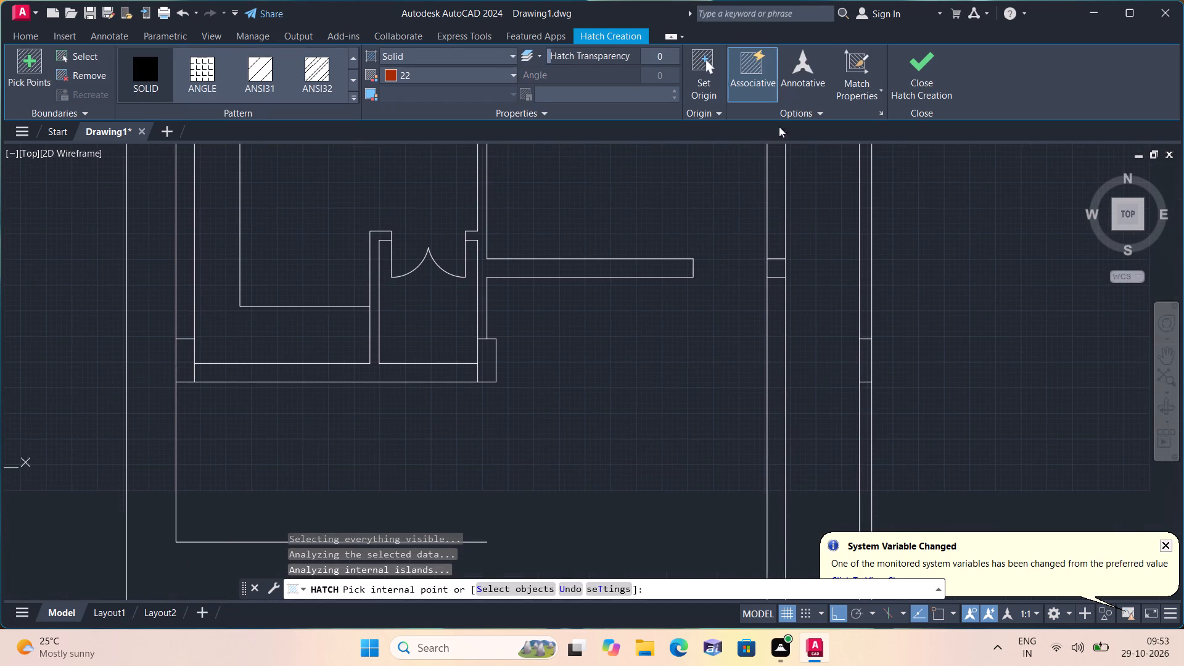
left_click(866, 360)
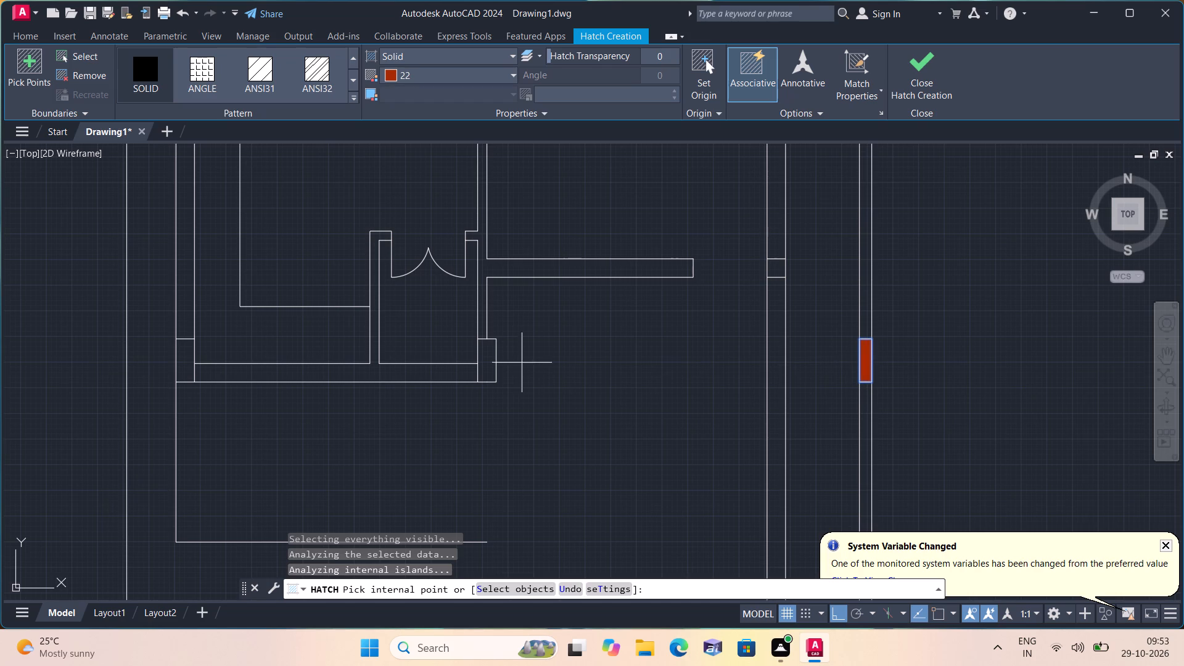
left_click(495, 356)
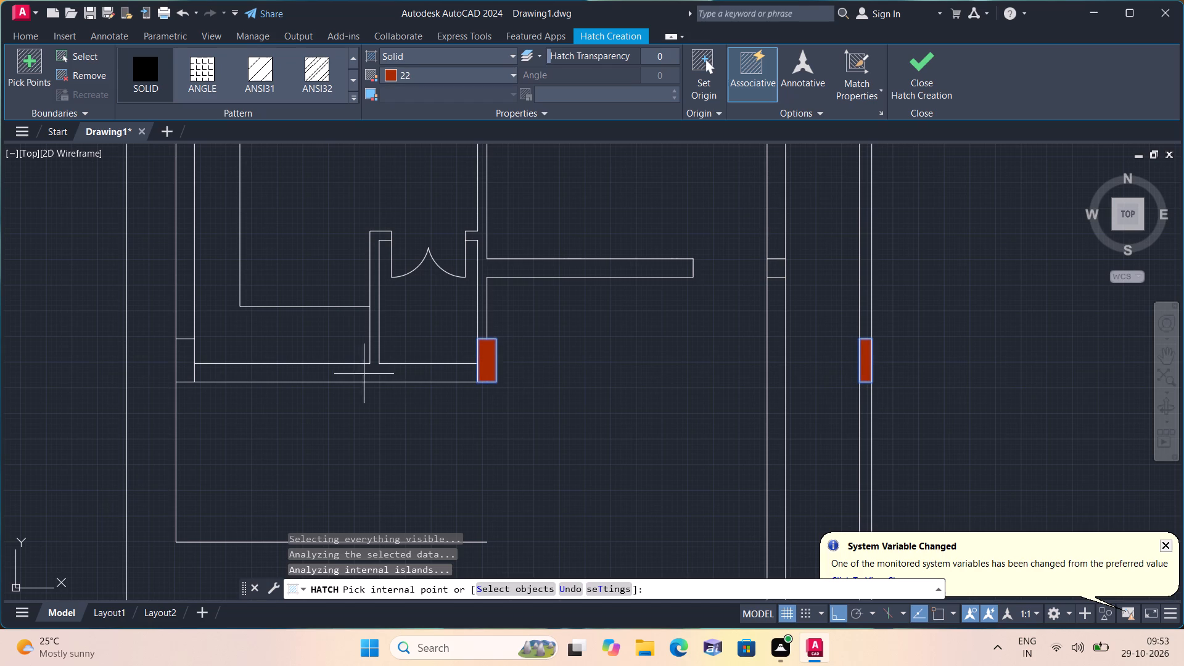
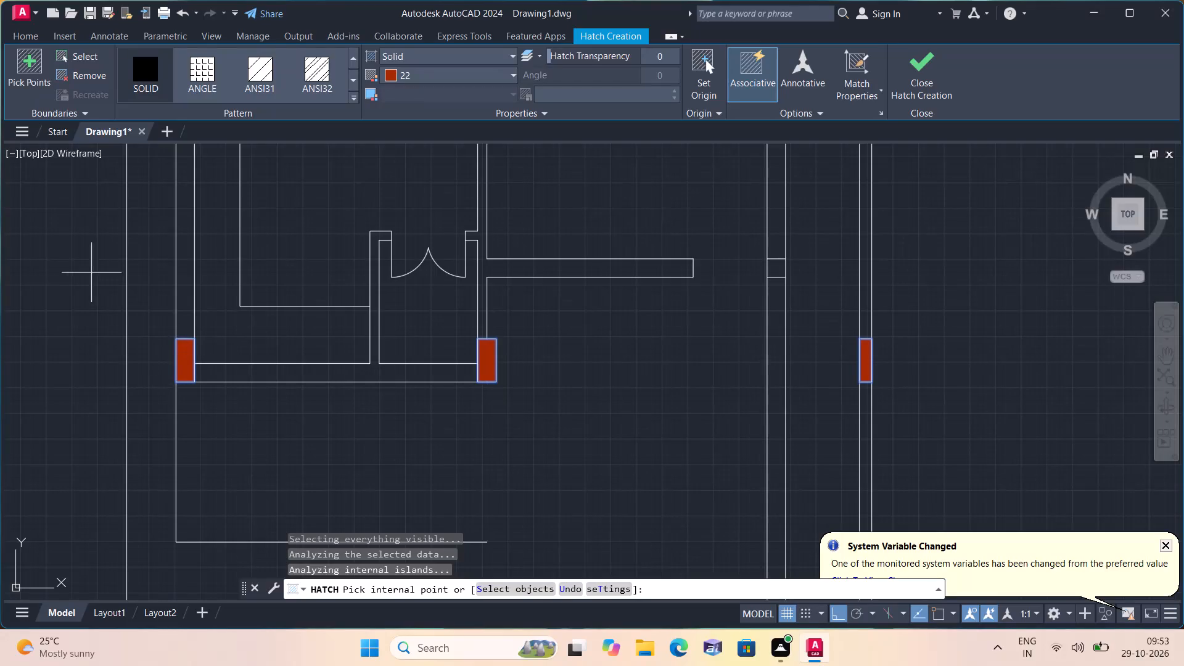
Trim the building's right wall lines below the short horizontal wall and remove the upper cross line between them.
key("space")
type("trim")
key("space")
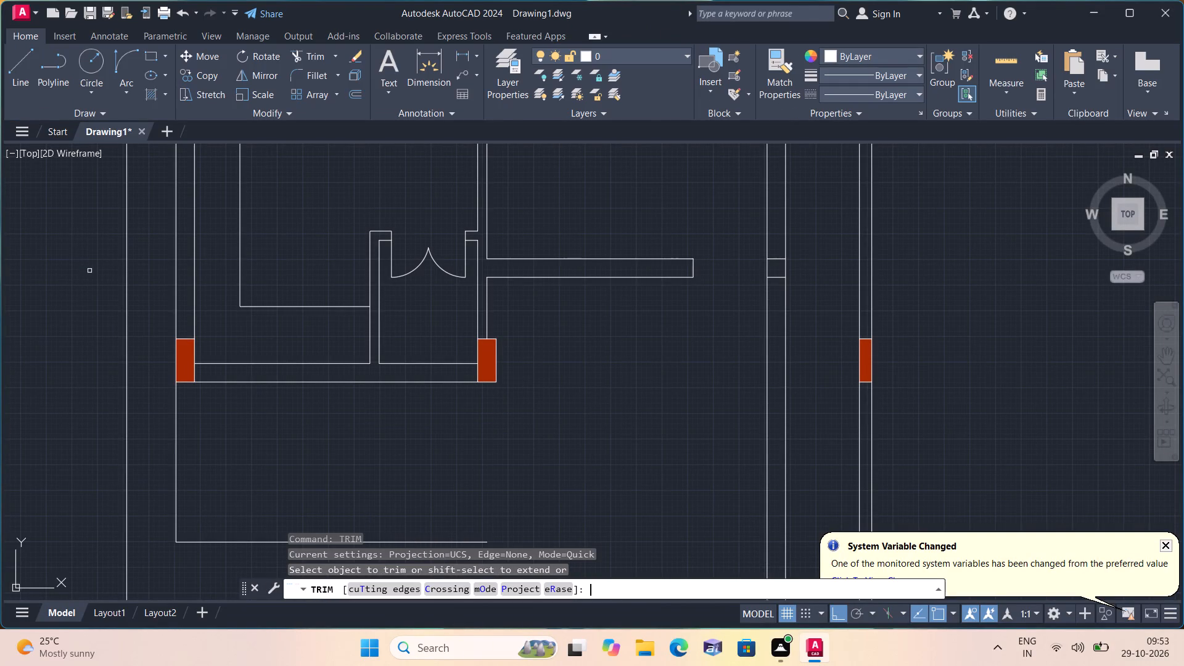
left_click(775, 261)
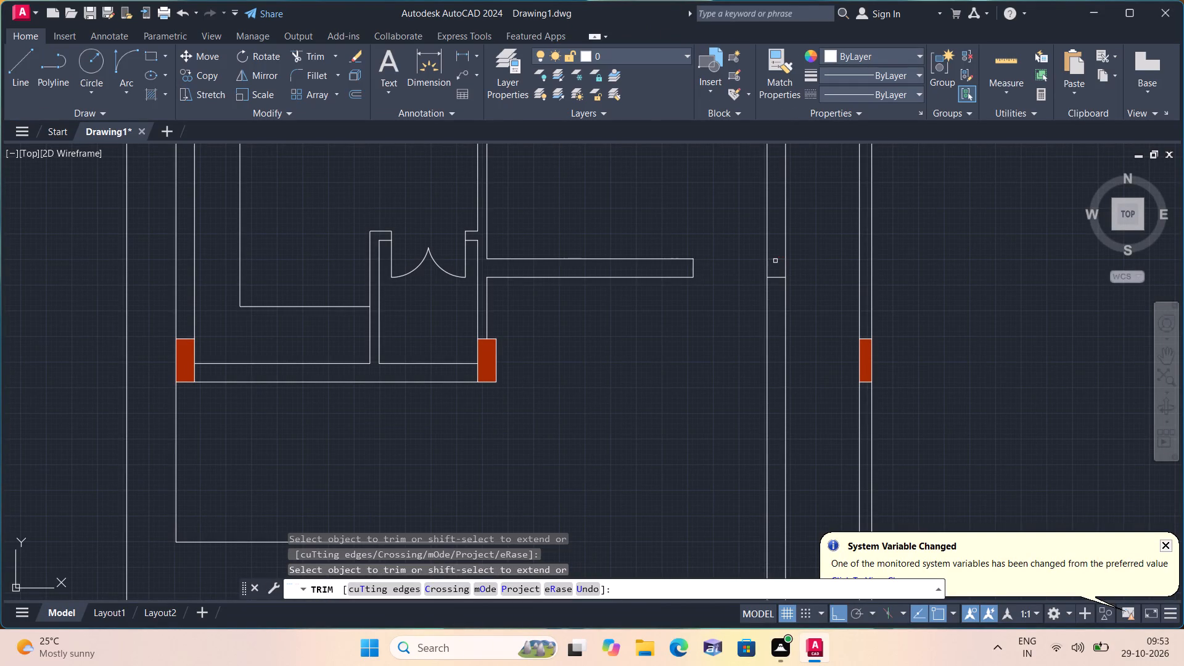
scroll(775, 260, "down", 1)
scroll(738, 354, "down", 1)
middle_click_drag(738, 354, 734, 353)
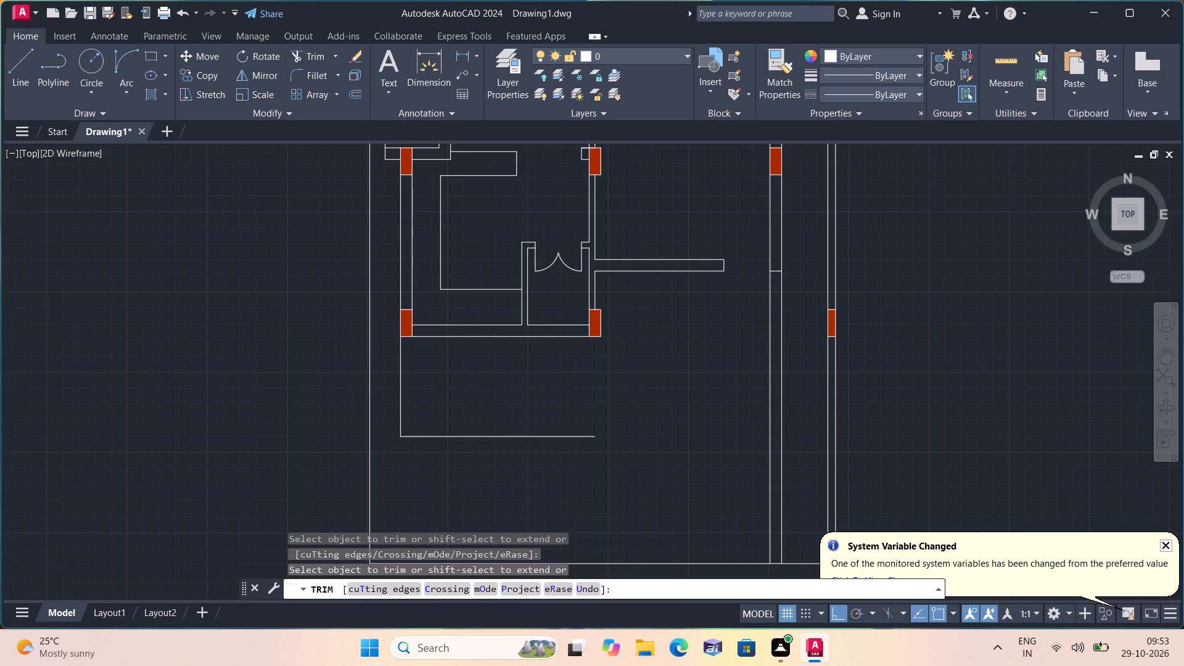
middle_click_drag(734, 353, 696, 253)
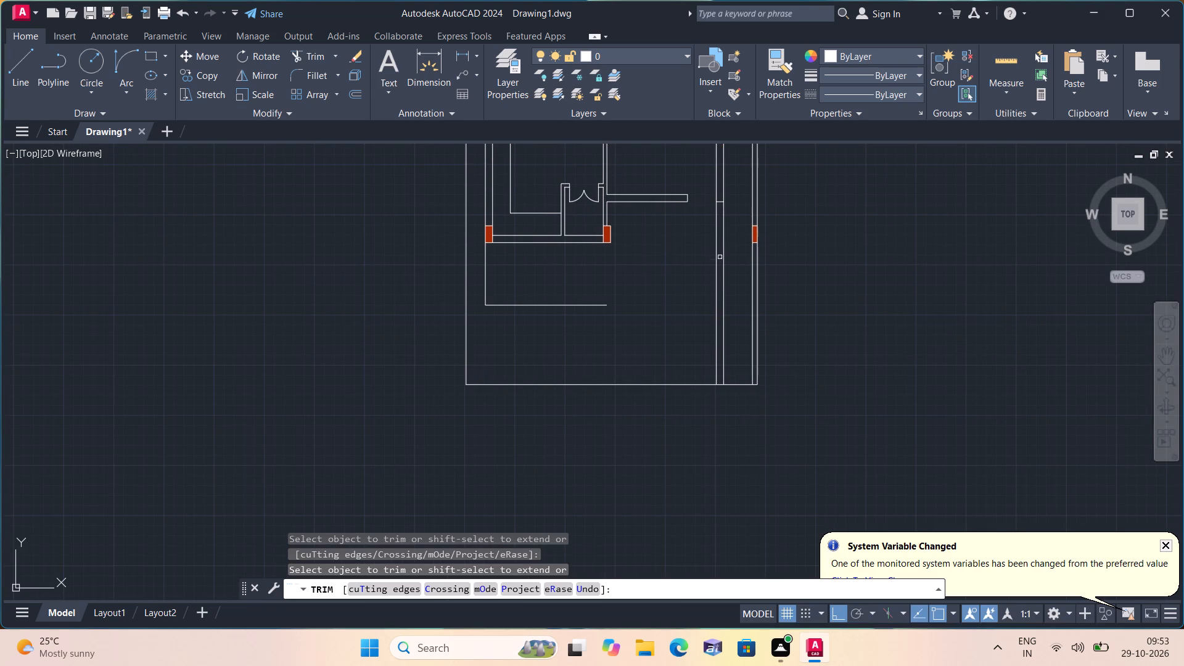
left_click(737, 258)
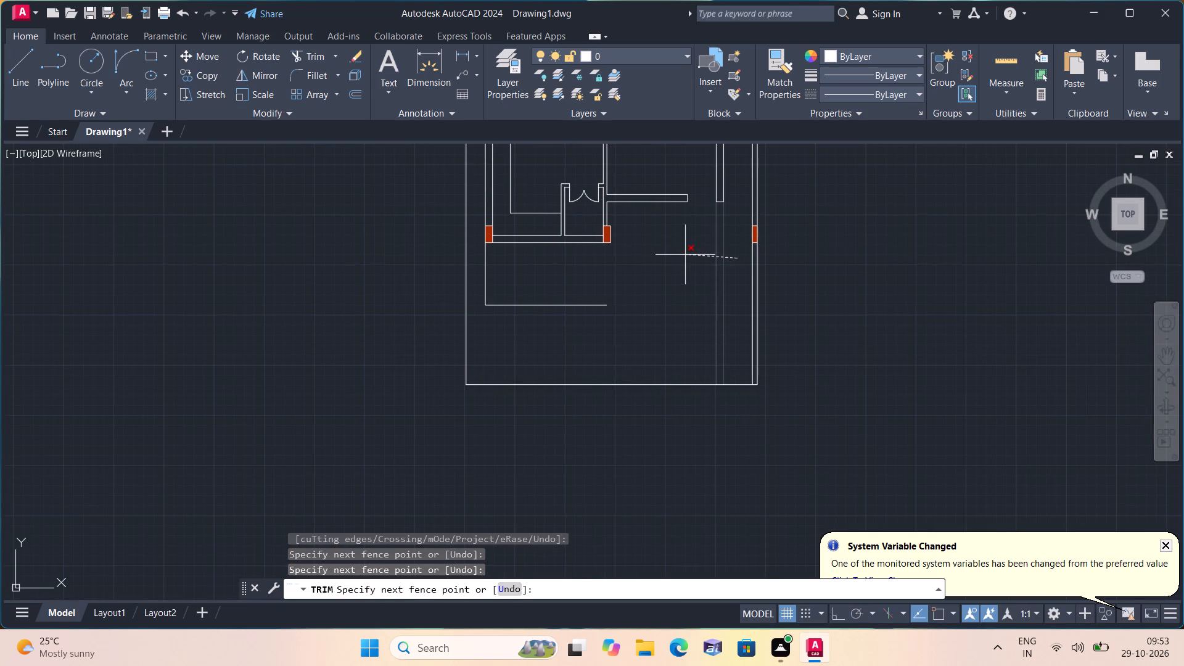
left_click(685, 255)
middle_click_drag(671, 245, 680, 294)
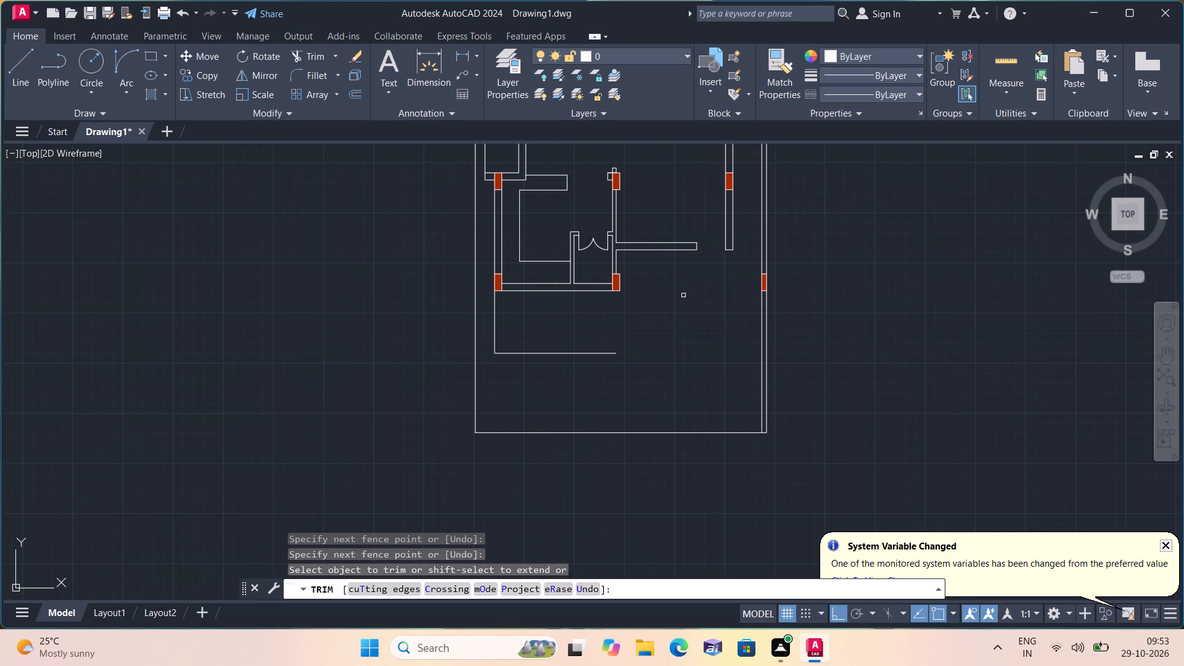
key("space")
Draw a line across the door gap from the horizontal wall's lower end corner to the right wall's inner bottom corner.
type("l")
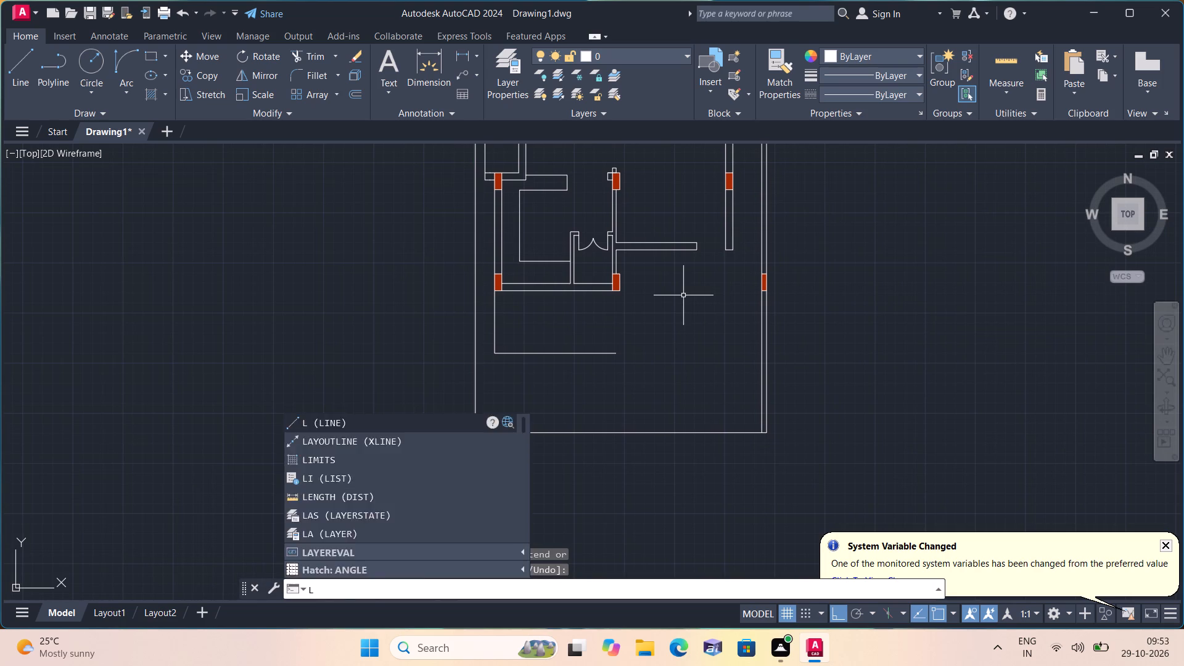
key("space")
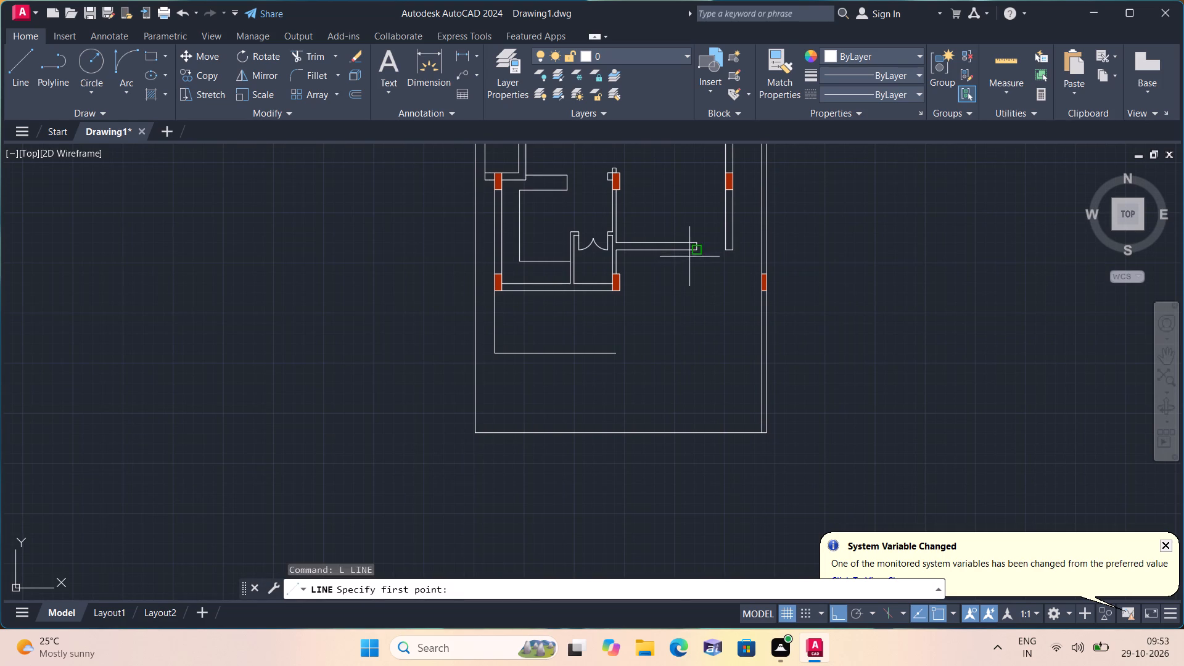
scroll(692, 247, "up", 2)
left_click(707, 257)
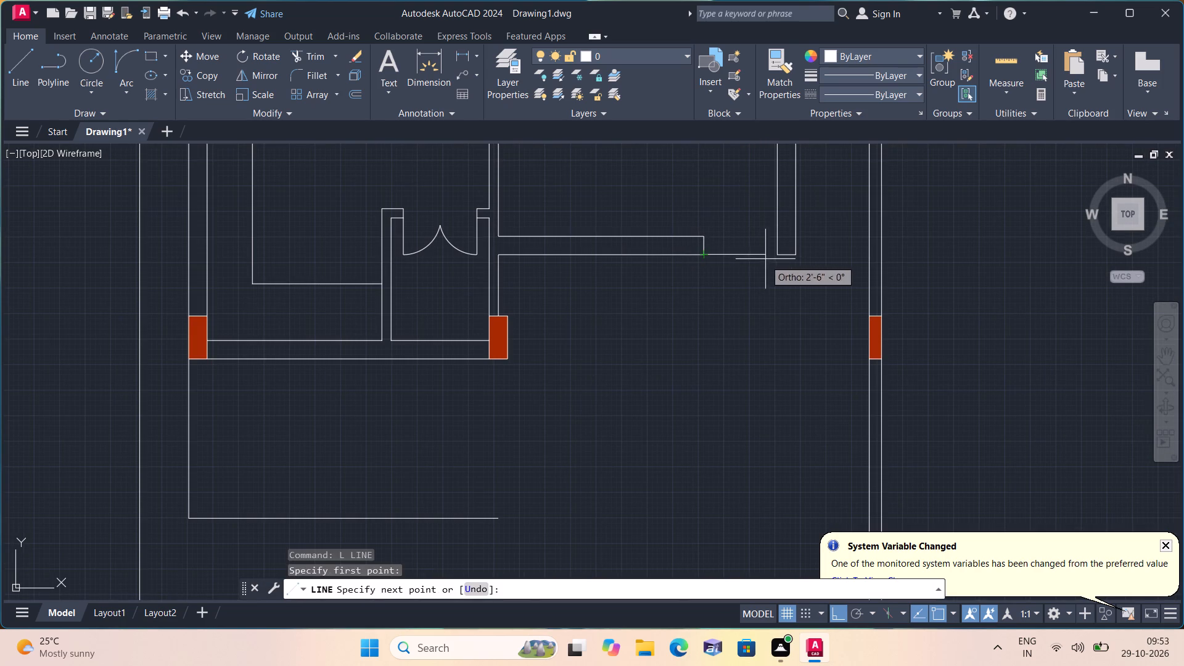
left_click(781, 255)
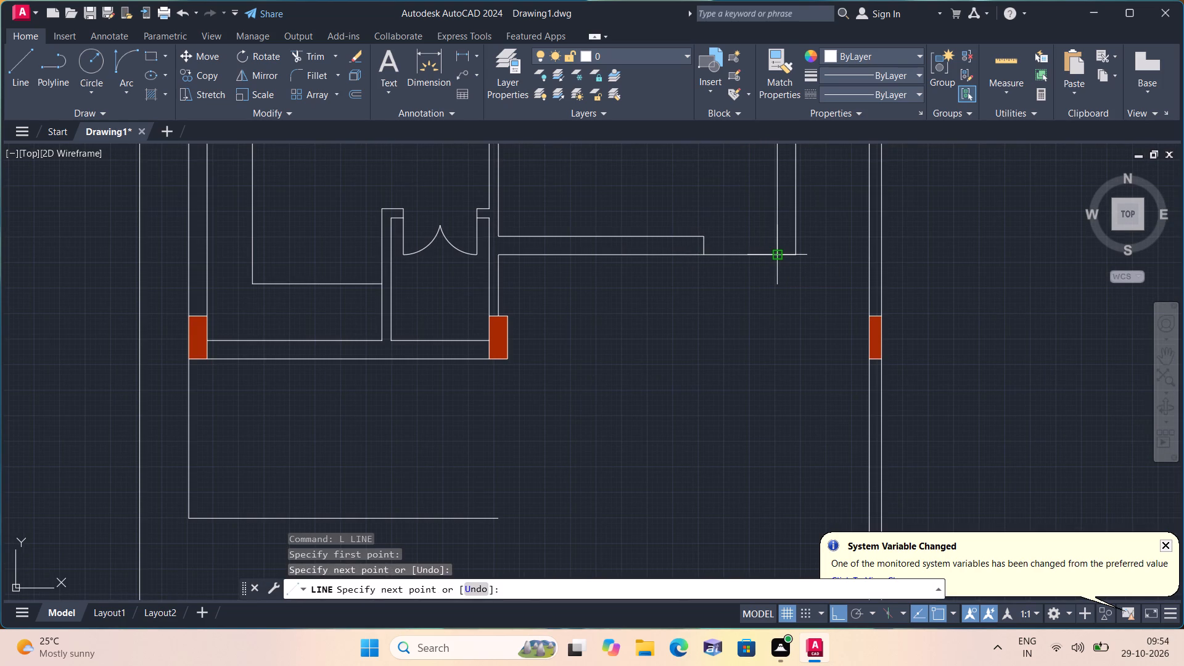
key("space")
Draw a 3' vertical door leaf line upward from the gap line, just inside the right wall's inner face.
key("space")
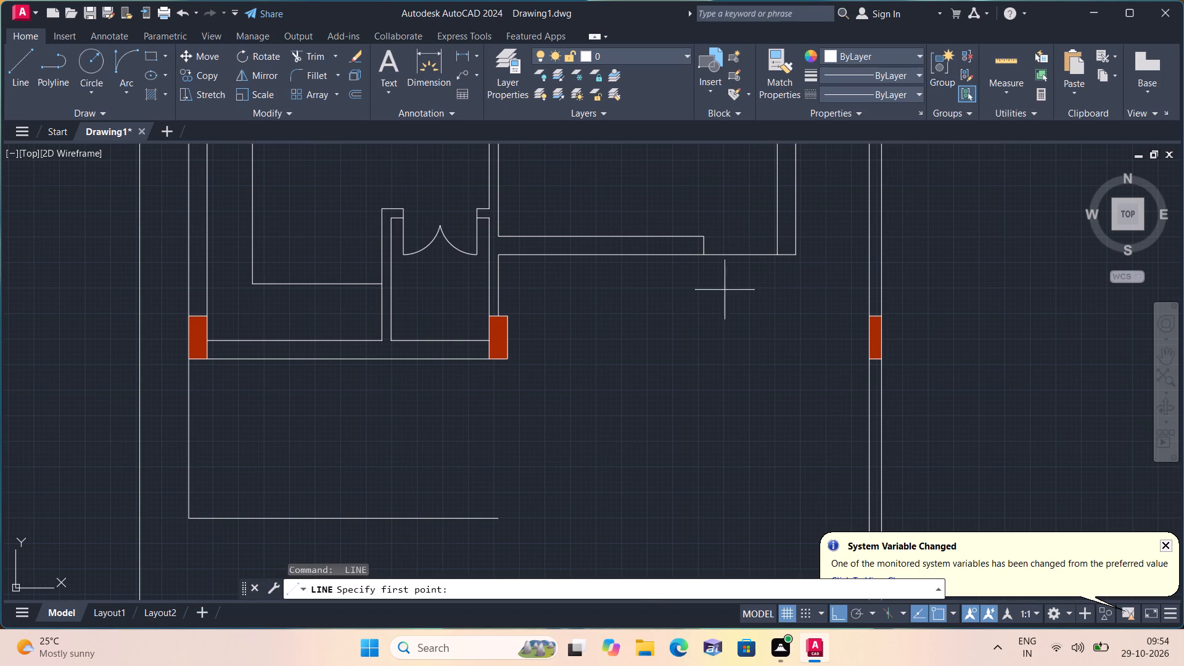
scroll(758, 247, "up", 1)
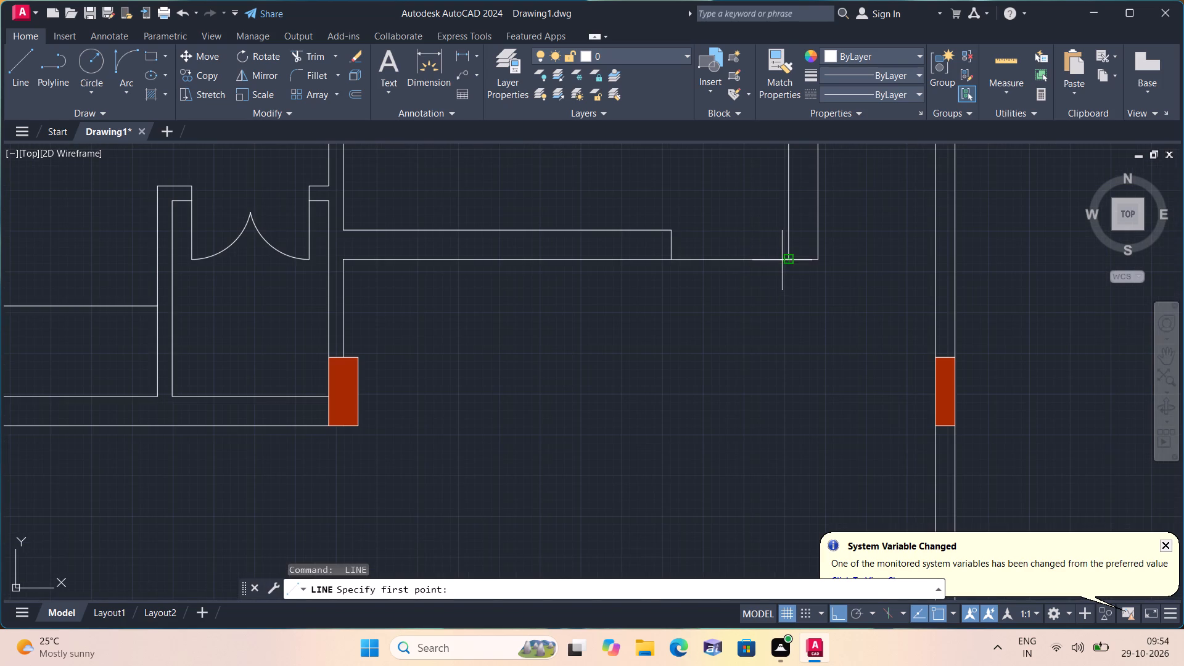
scroll(783, 257, "up", 3)
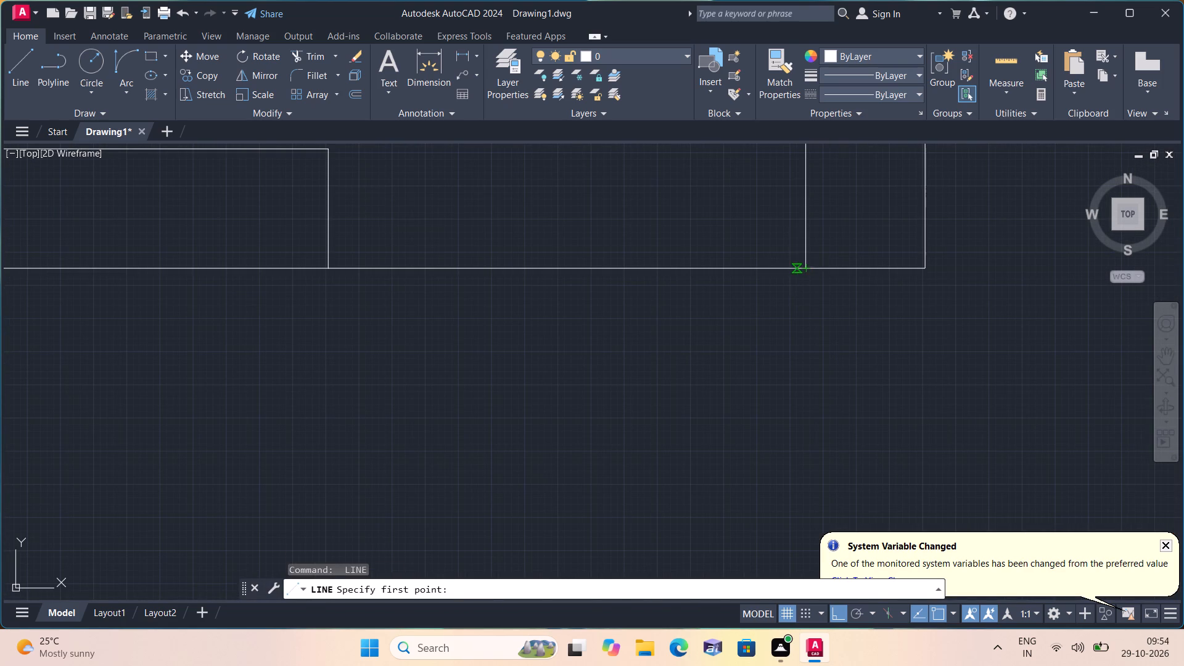
left_click(797, 266)
scroll(779, 189, "down", 1)
middle_click_drag(781, 213, 810, 354)
scroll(815, 344, "down", 1)
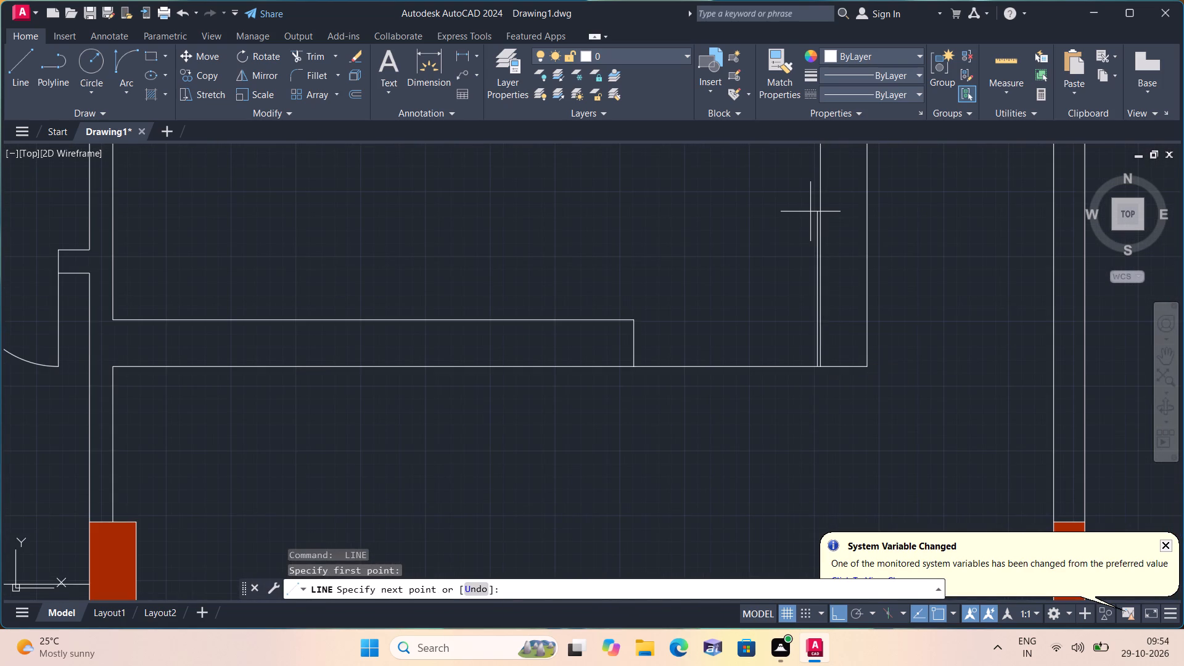
type("3'")
key("space")
key("space")
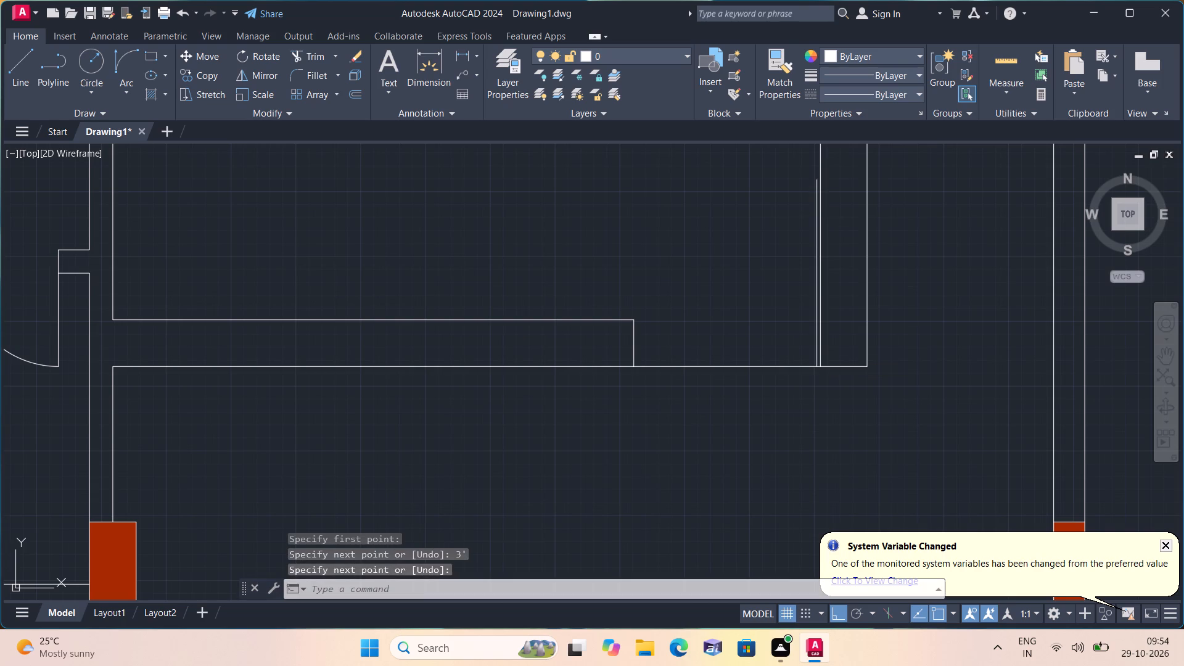
Draw the door swing with a Start, End, Direction arc from the leaf's top to the horizontal wall's upper end corner.
left_click(123, 88)
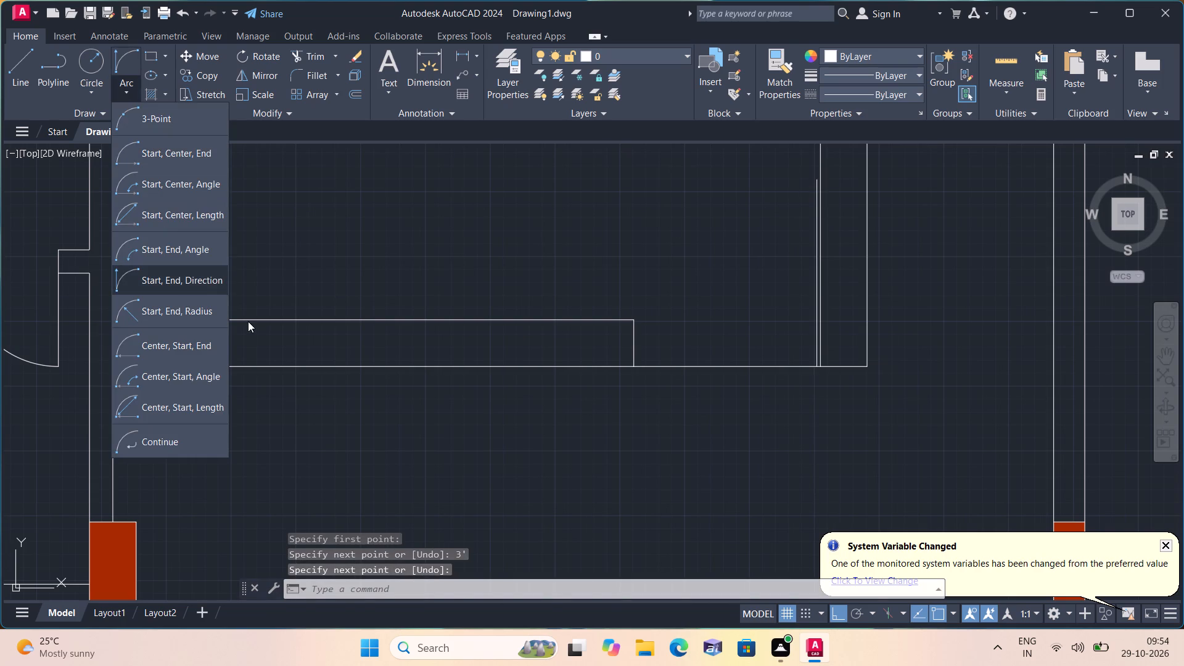
left_click(185, 268)
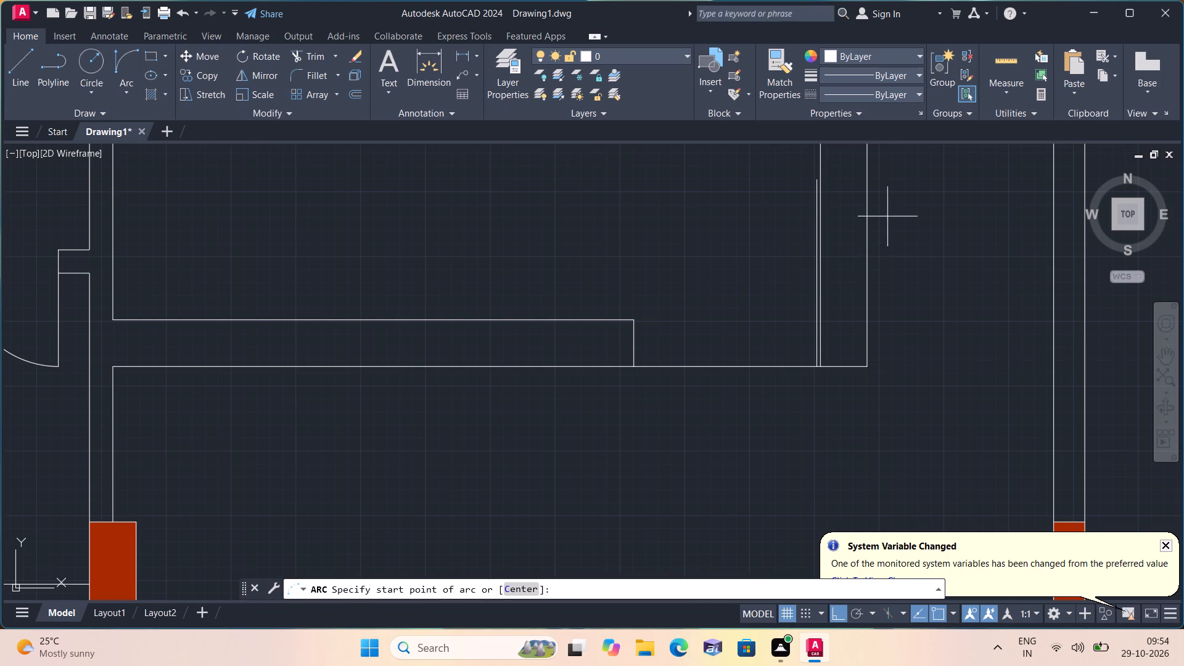
left_click(821, 179)
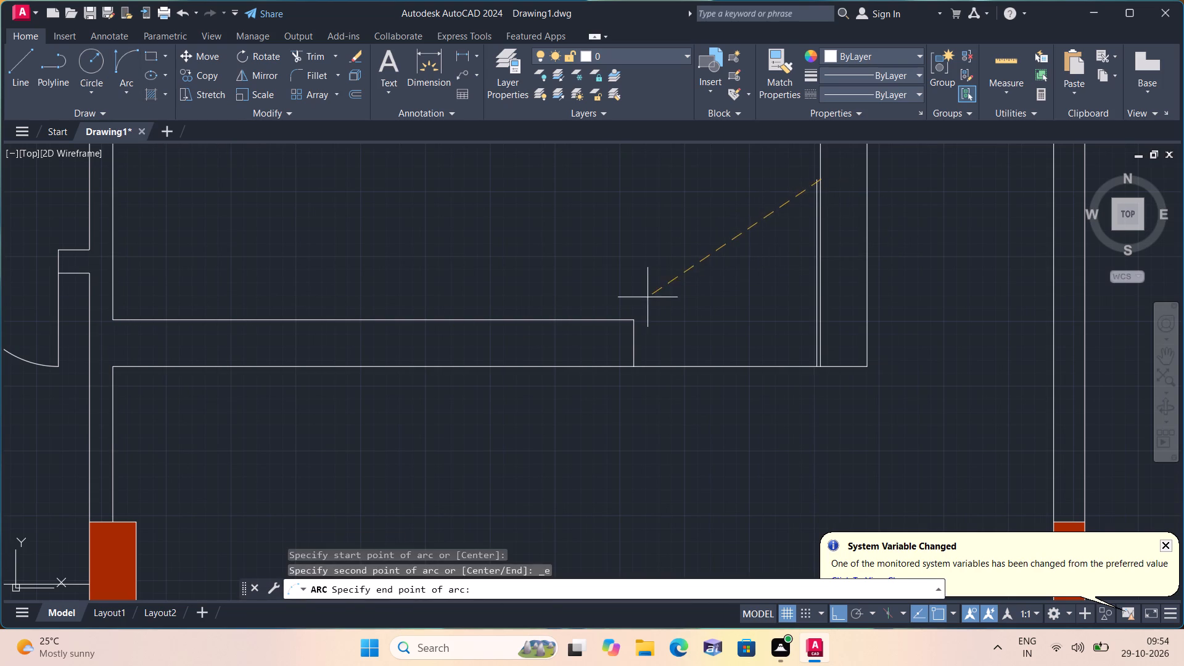
left_click(636, 319)
left_click(605, 273)
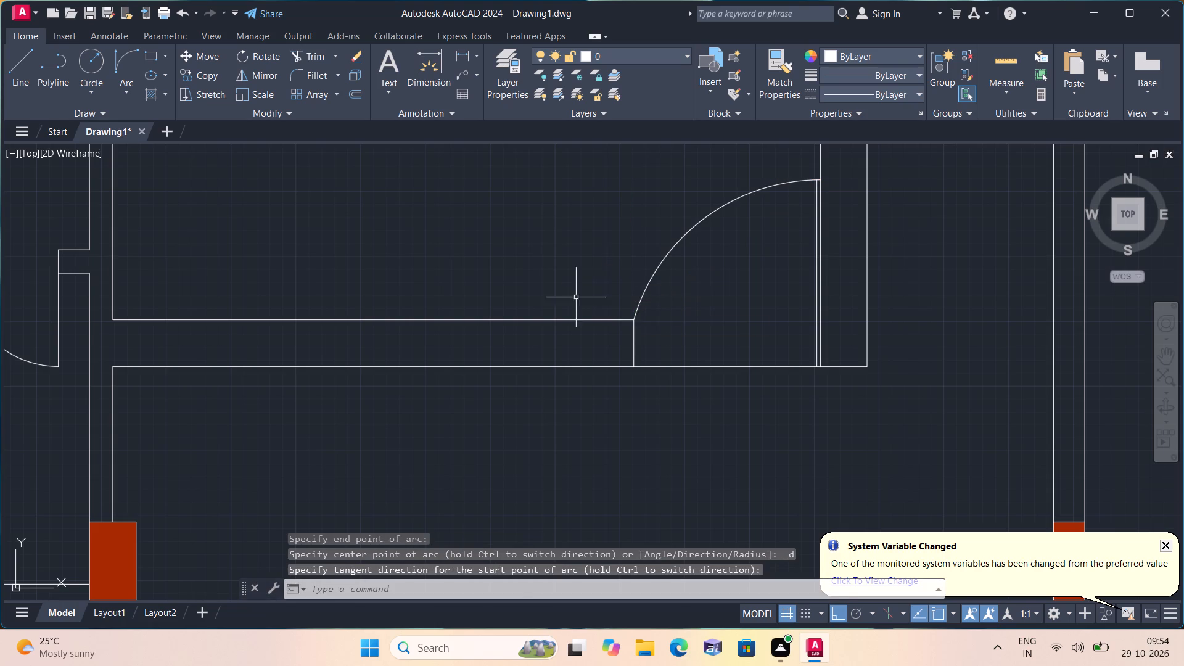
Outline a 4' high opening across the building's right wall, starting level with the wall stub's top just above the third-row column.
scroll(576, 301, "down", 4)
middle_click_drag(553, 302, 635, 424)
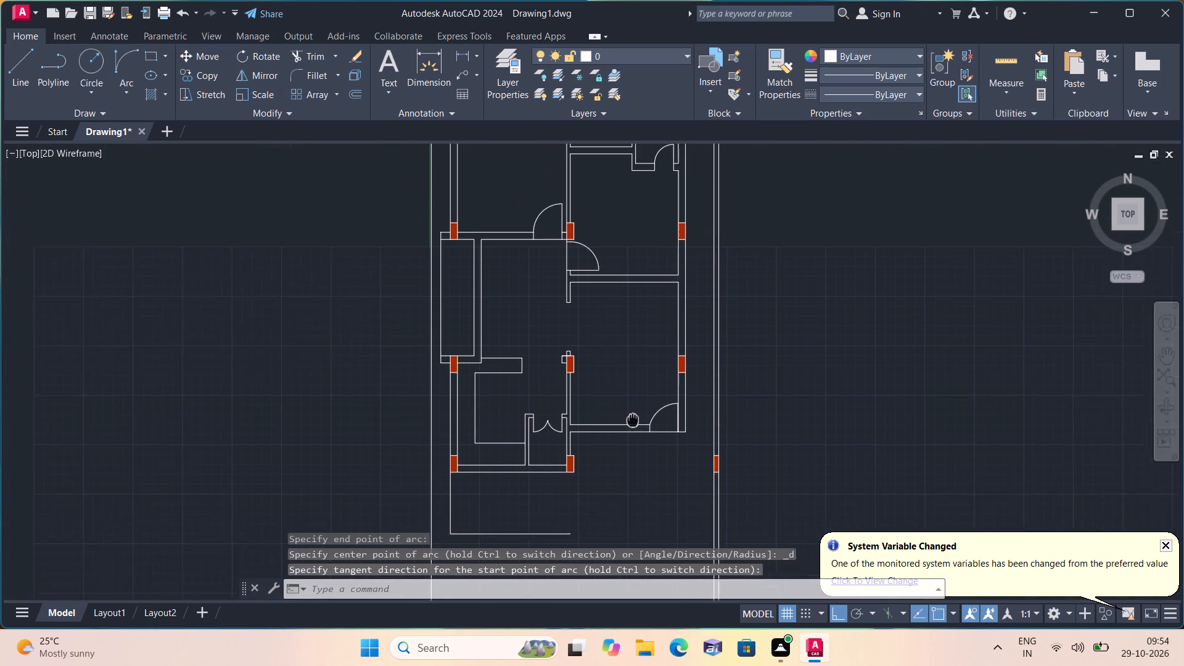
middle_click_drag(635, 424, 643, 432)
middle_click_drag(559, 286, 628, 383)
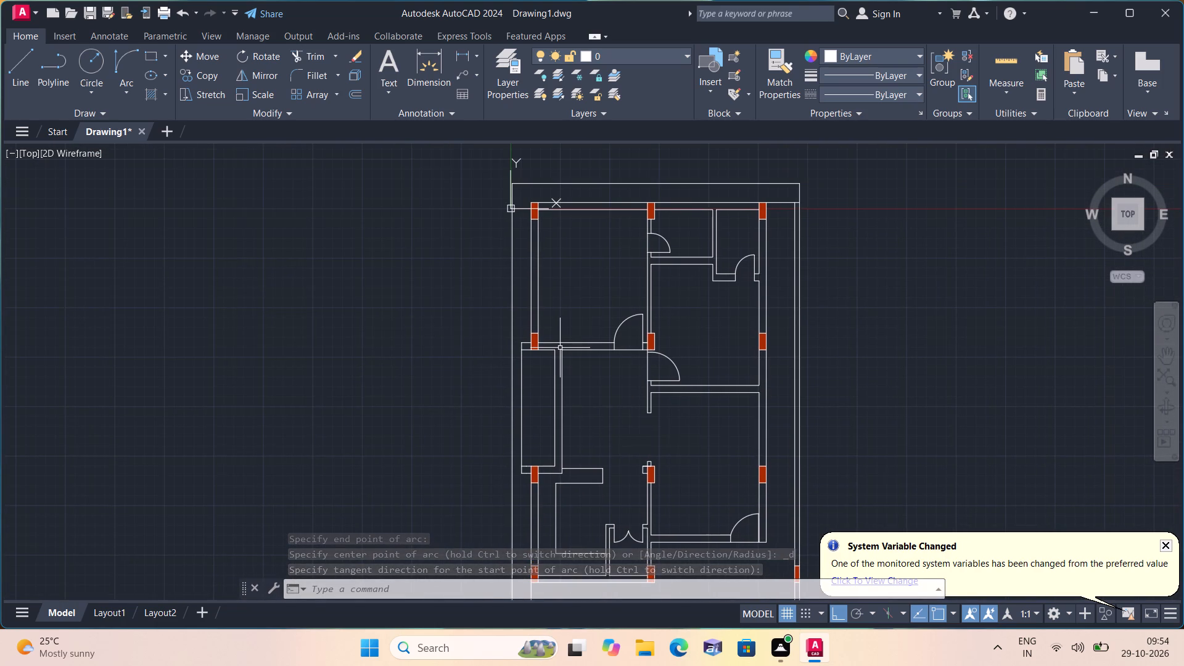
type("l")
key("space")
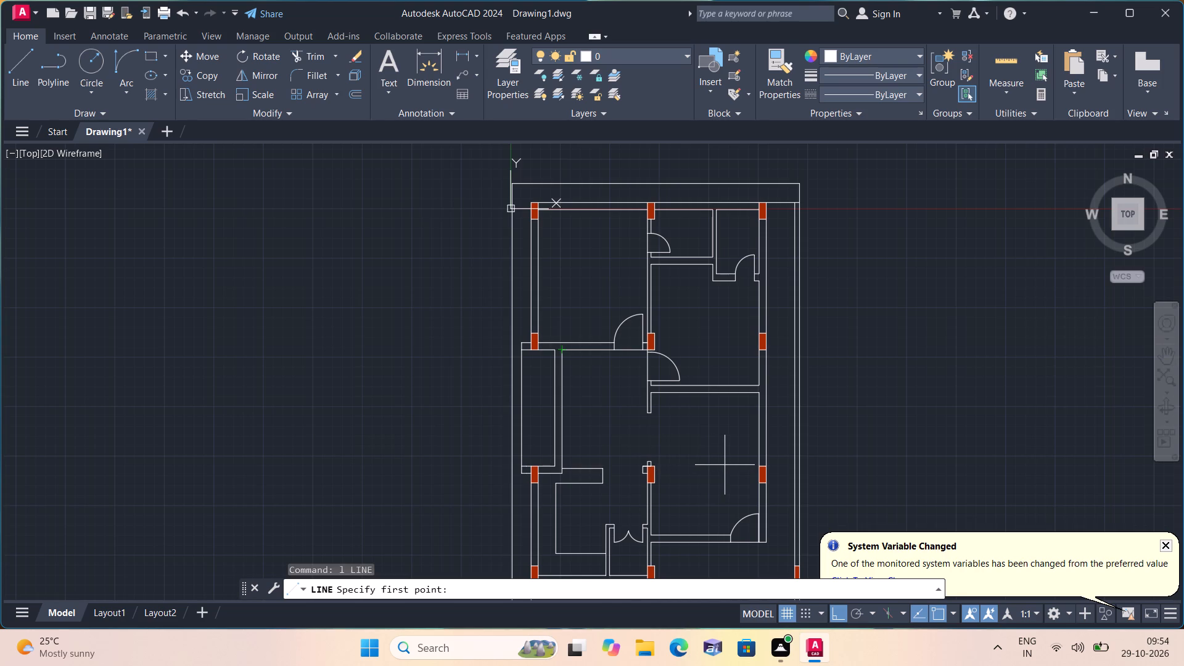
scroll(721, 483, "up", 1)
middle_click_drag(694, 441, 628, 366)
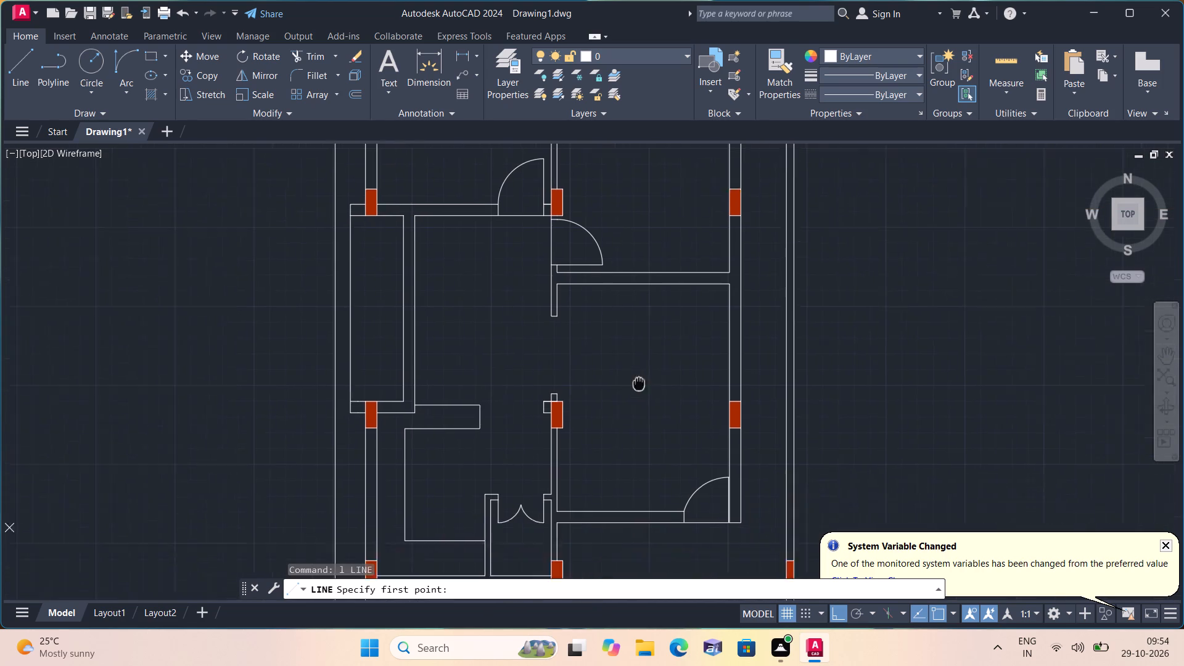
middle_click_drag(628, 366, 610, 329)
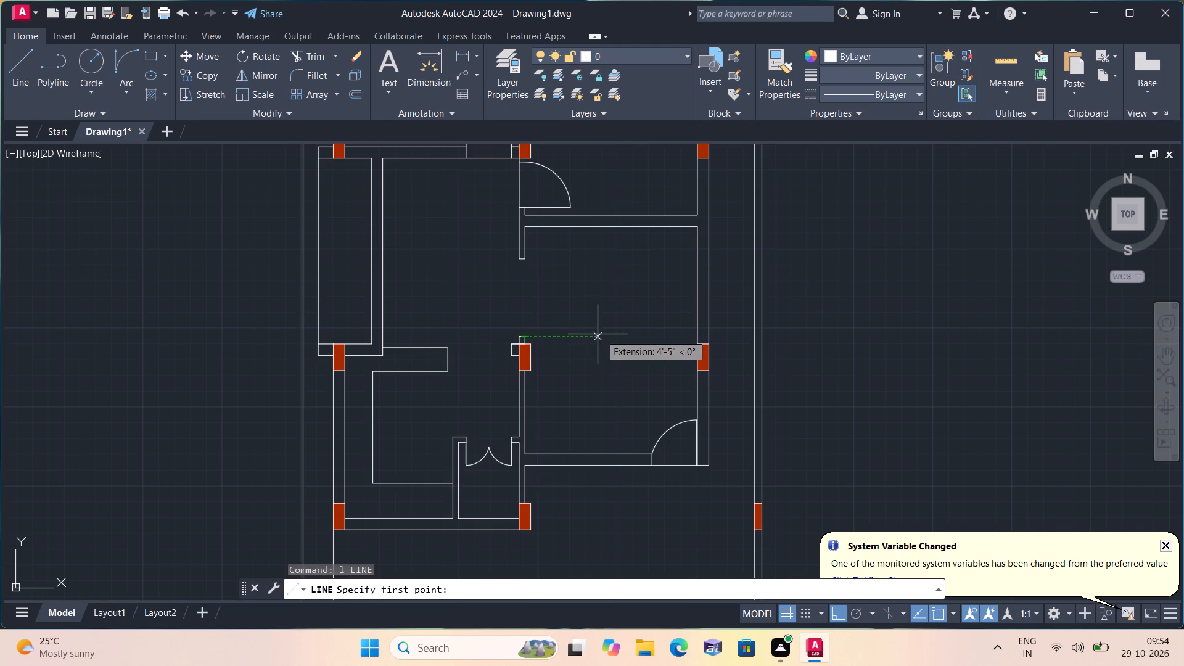
left_click(696, 334)
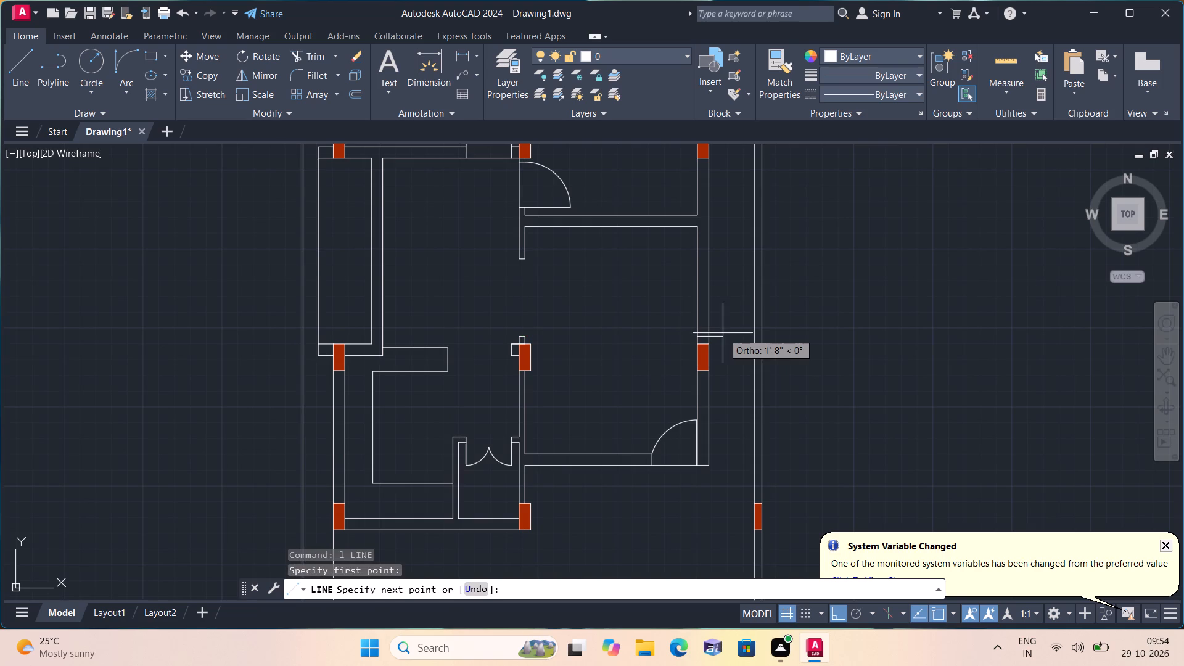
scroll(707, 332, "up", 1)
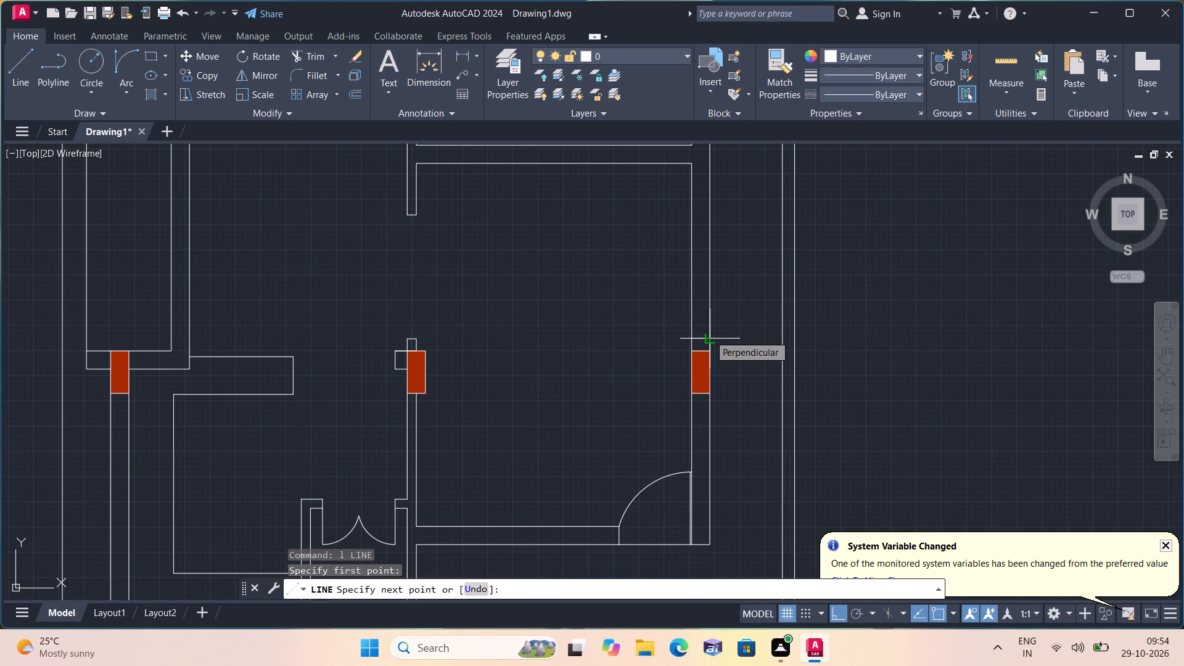
left_click(709, 335)
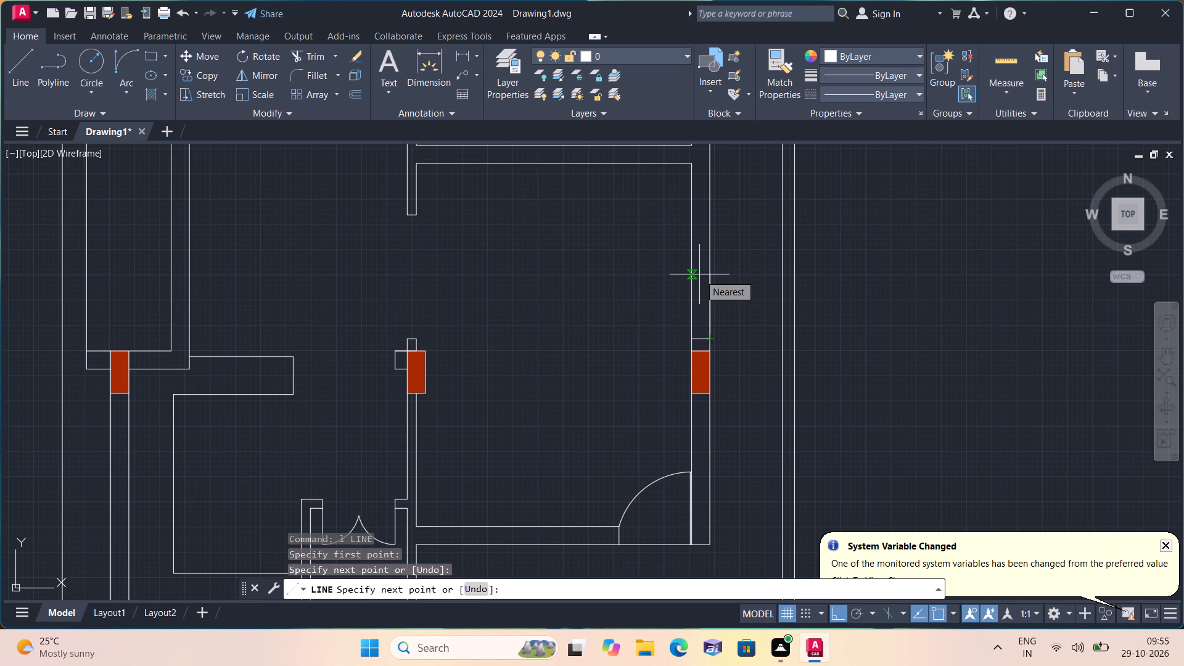
type("4'")
key("space")
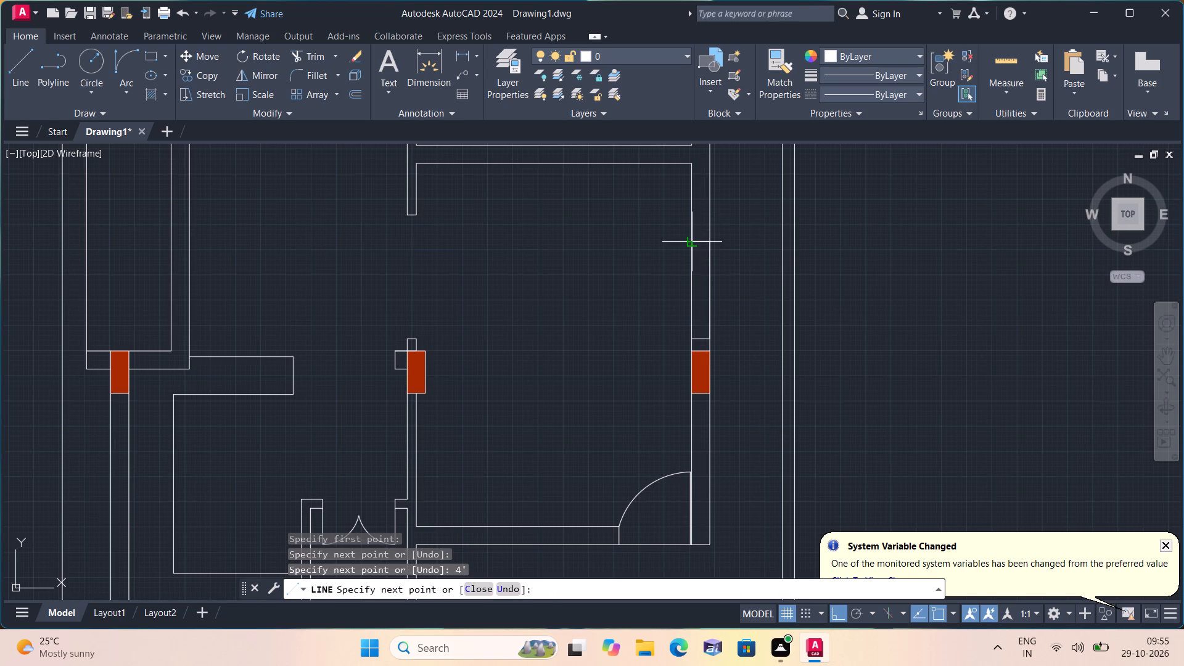
left_click(693, 240)
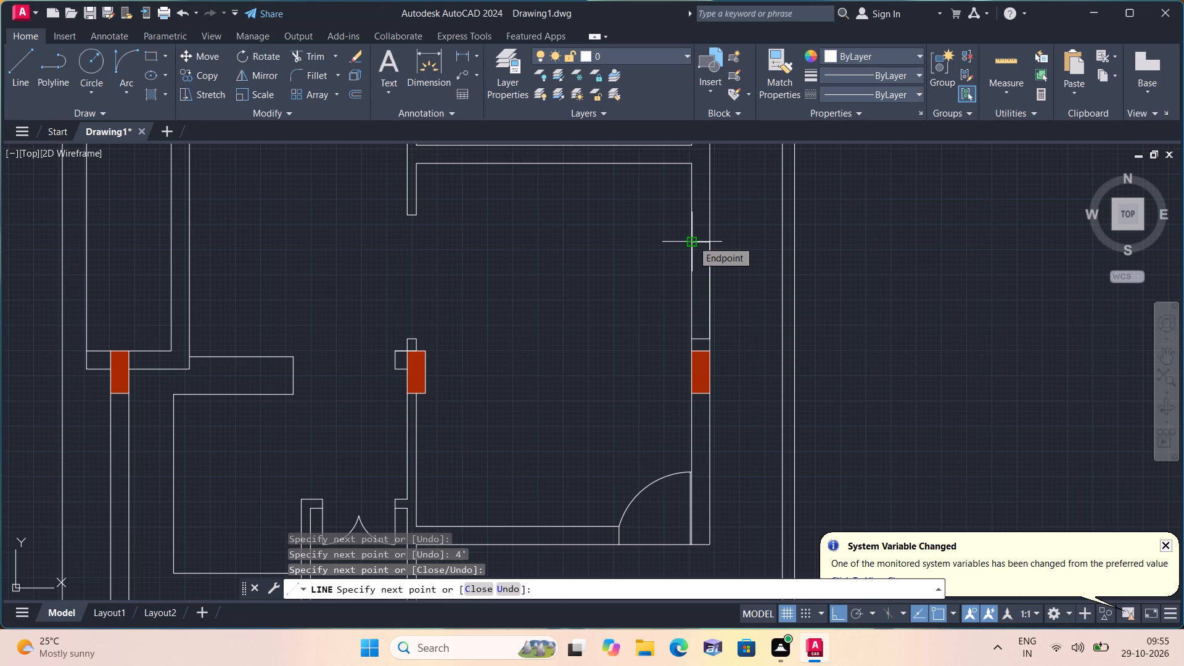
key("space")
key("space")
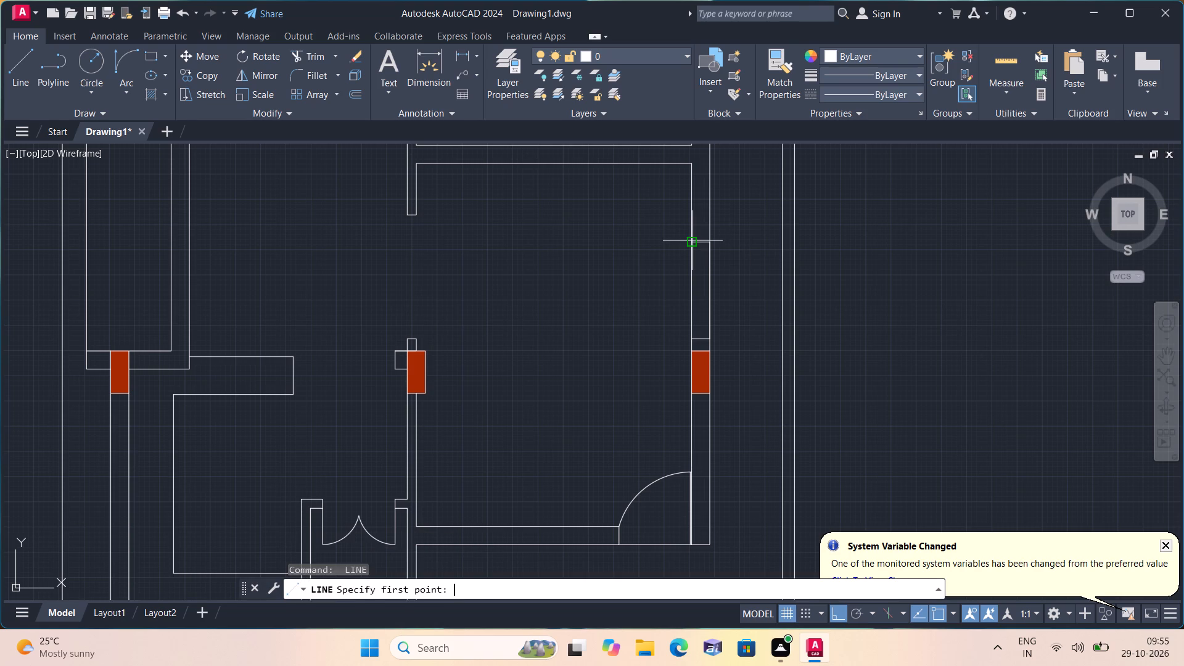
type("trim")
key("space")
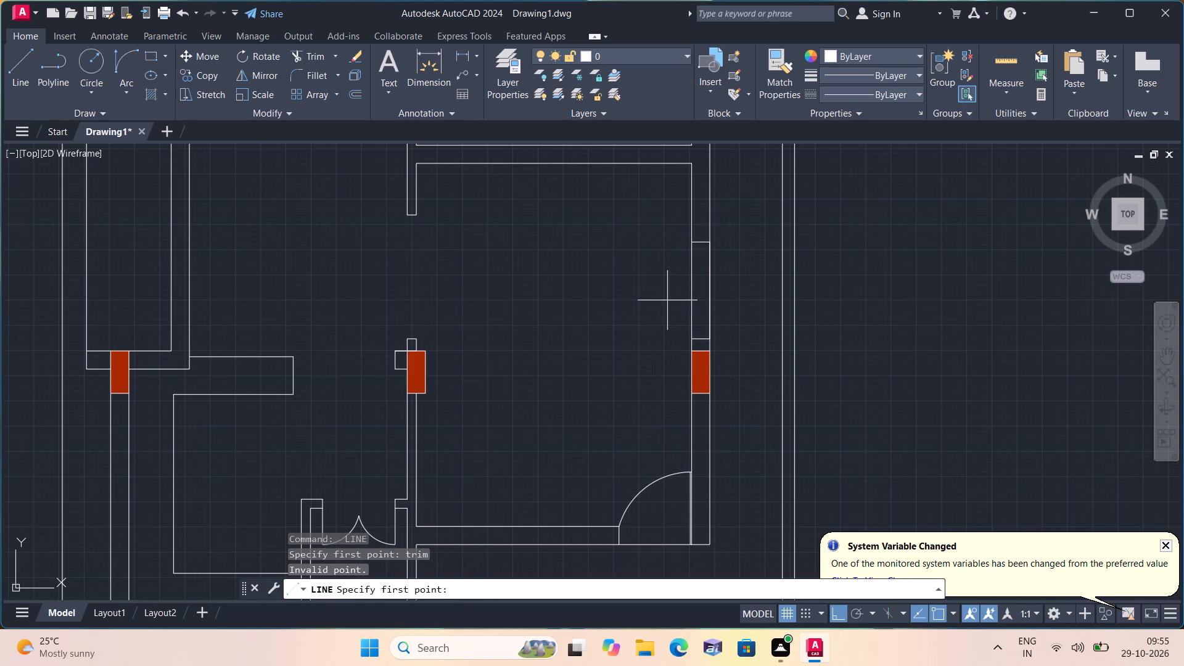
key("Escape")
Trim the right wall's lines between the two cross lines to clear the 4' opening above the third-row column.
type("trim")
key("space")
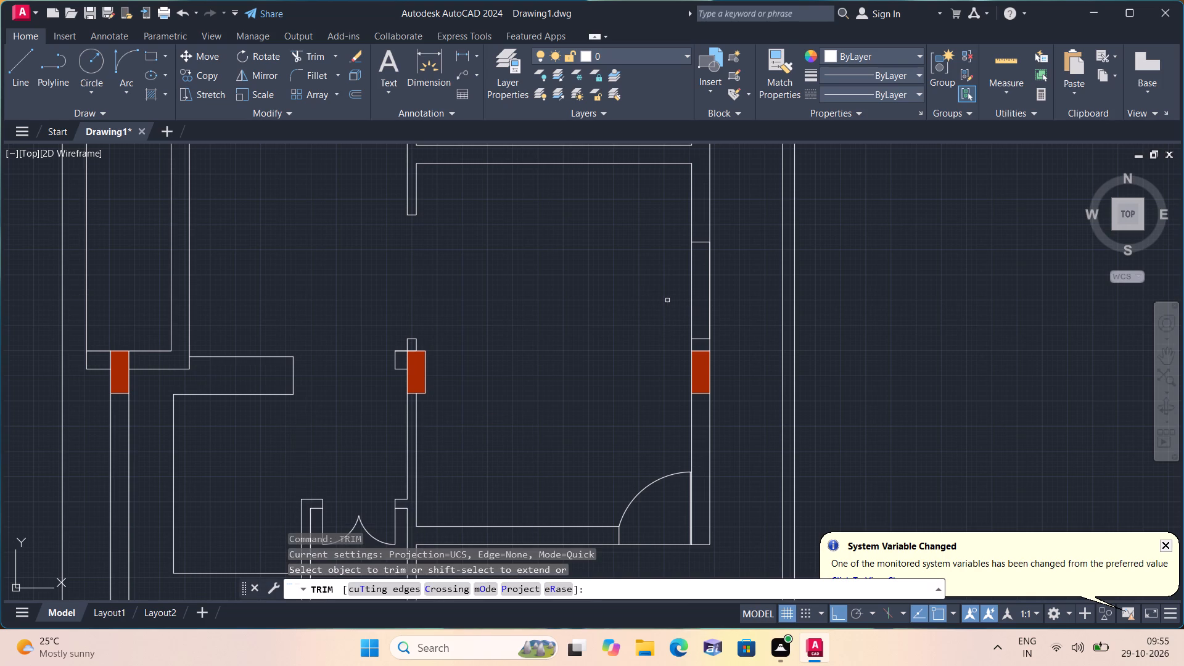
left_click(656, 292)
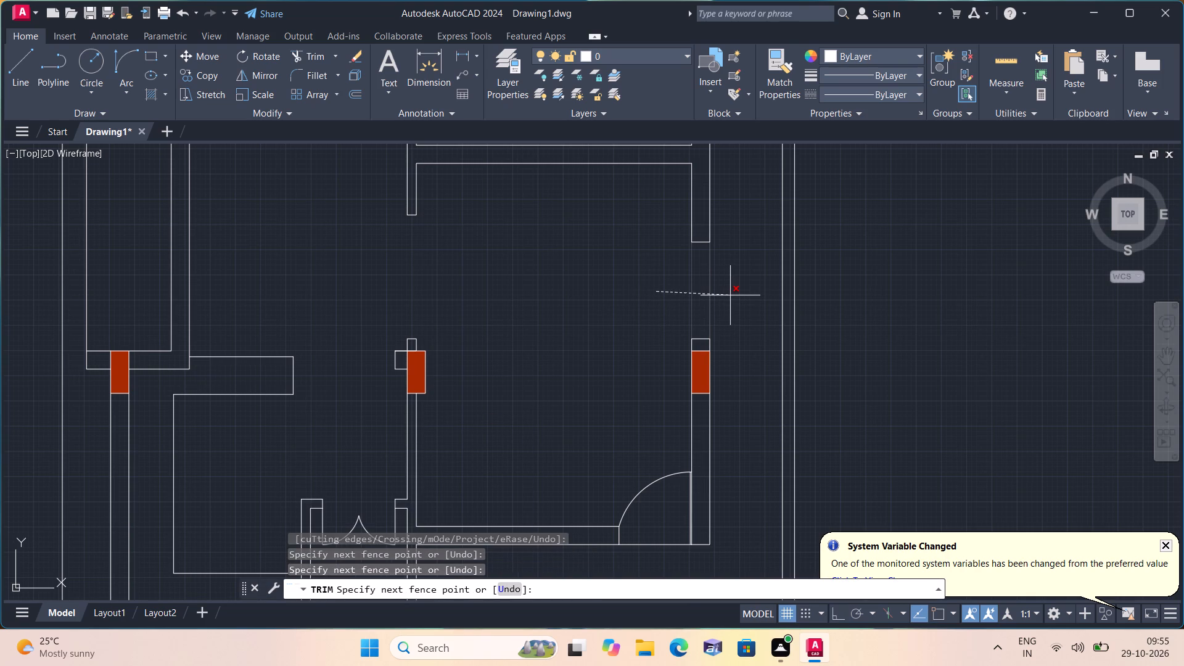
left_click(730, 295)
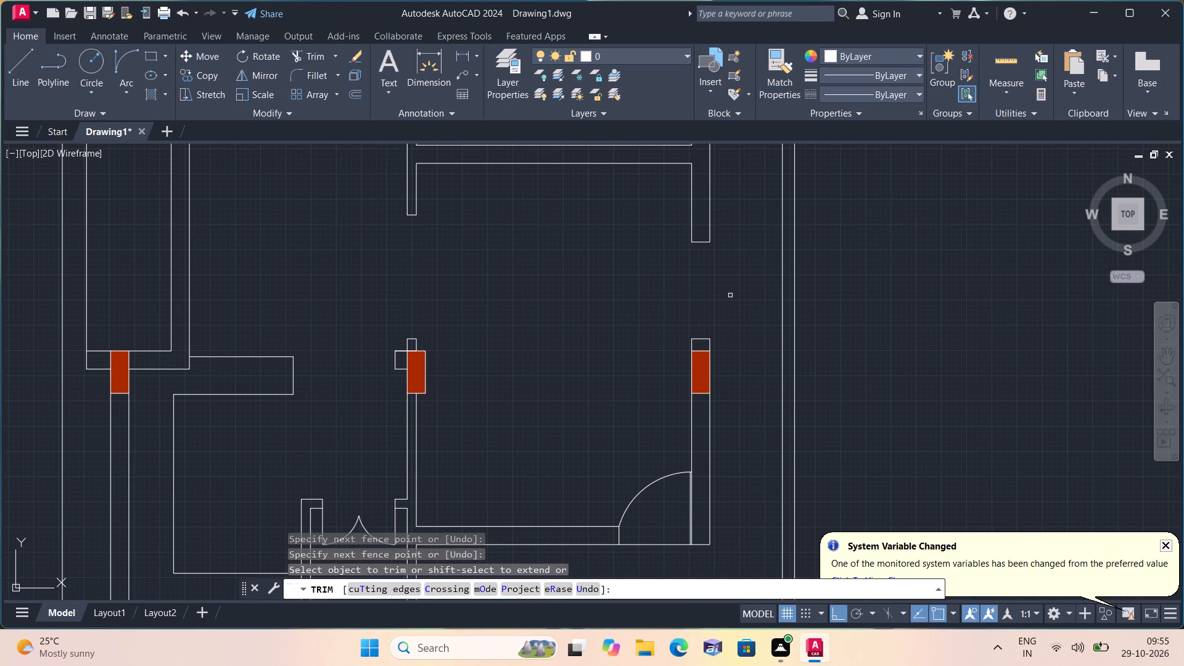
Draw a vertical line along the right wall's outer face, closing the 4' opening above the third-row column.
key("space")
type("l")
key("space")
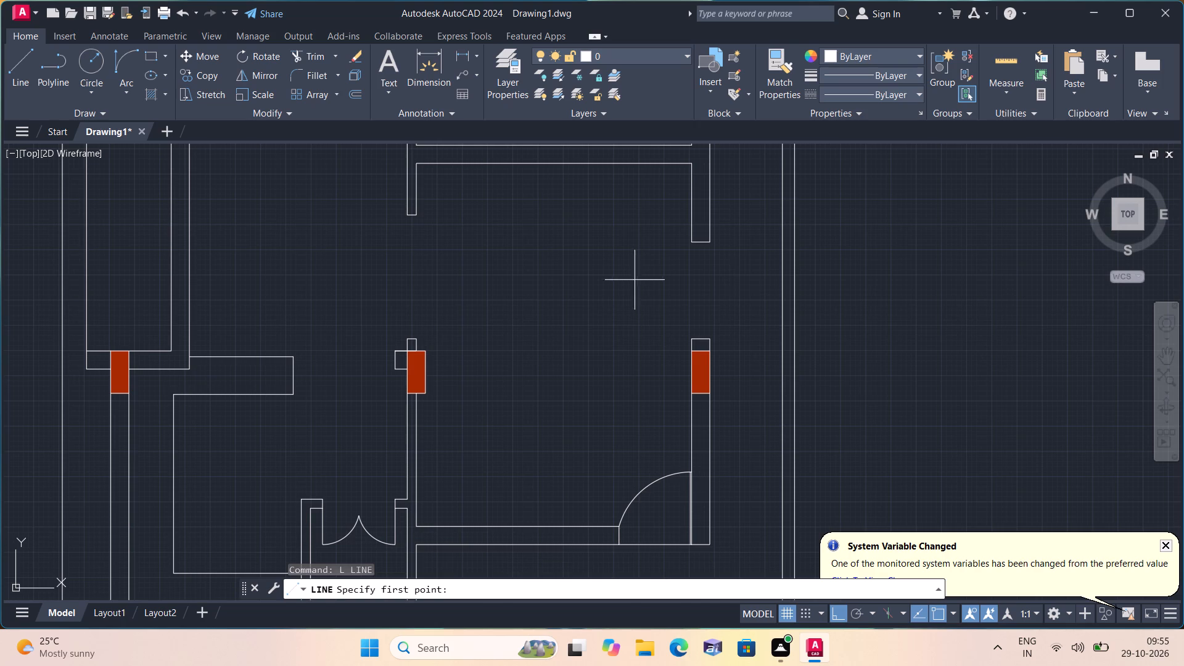
left_click(712, 238)
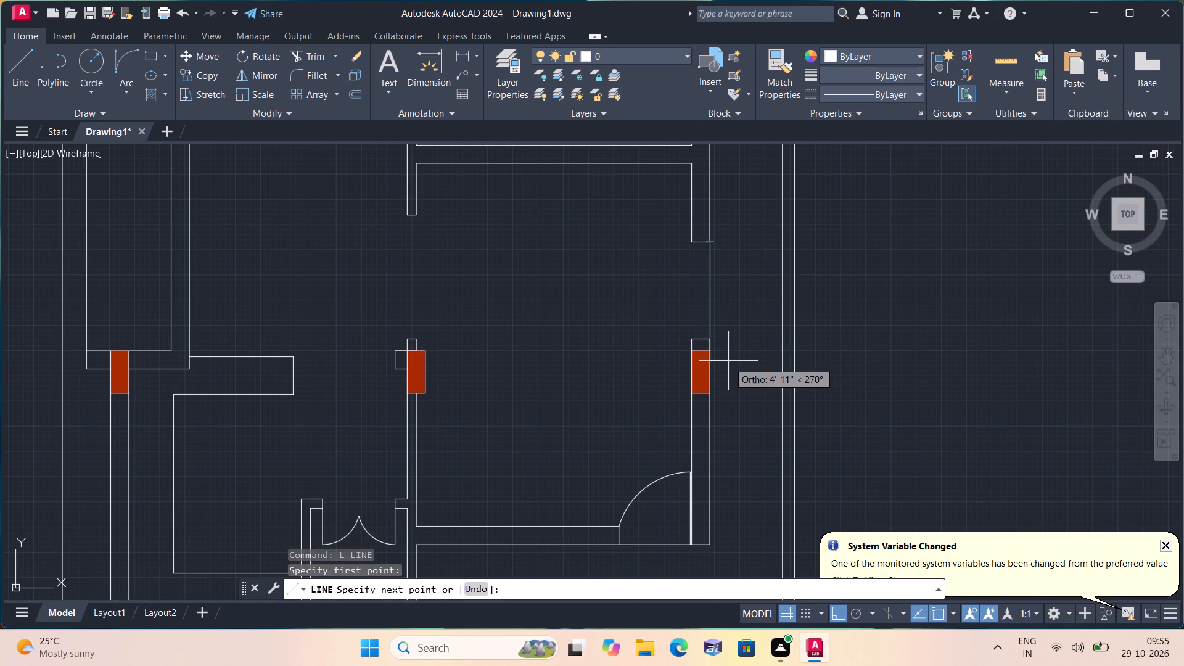
left_click(713, 334)
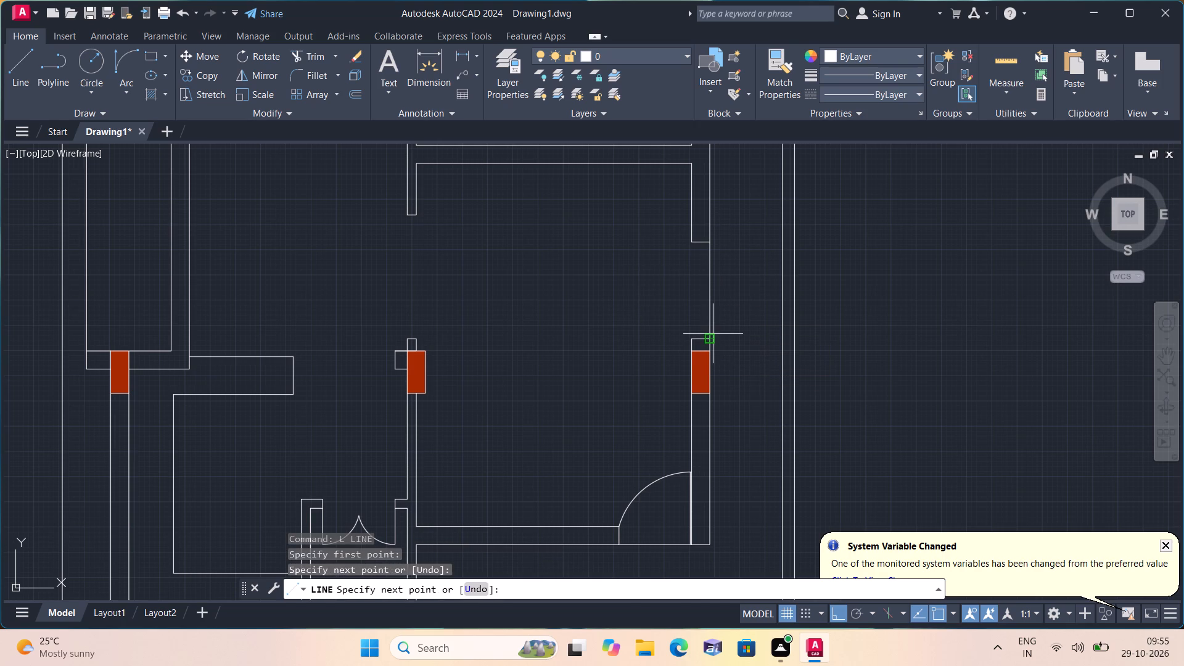
key("space")
Draw a horizontal guide line inward from the midpoint of the opening's outer face line.
key("space")
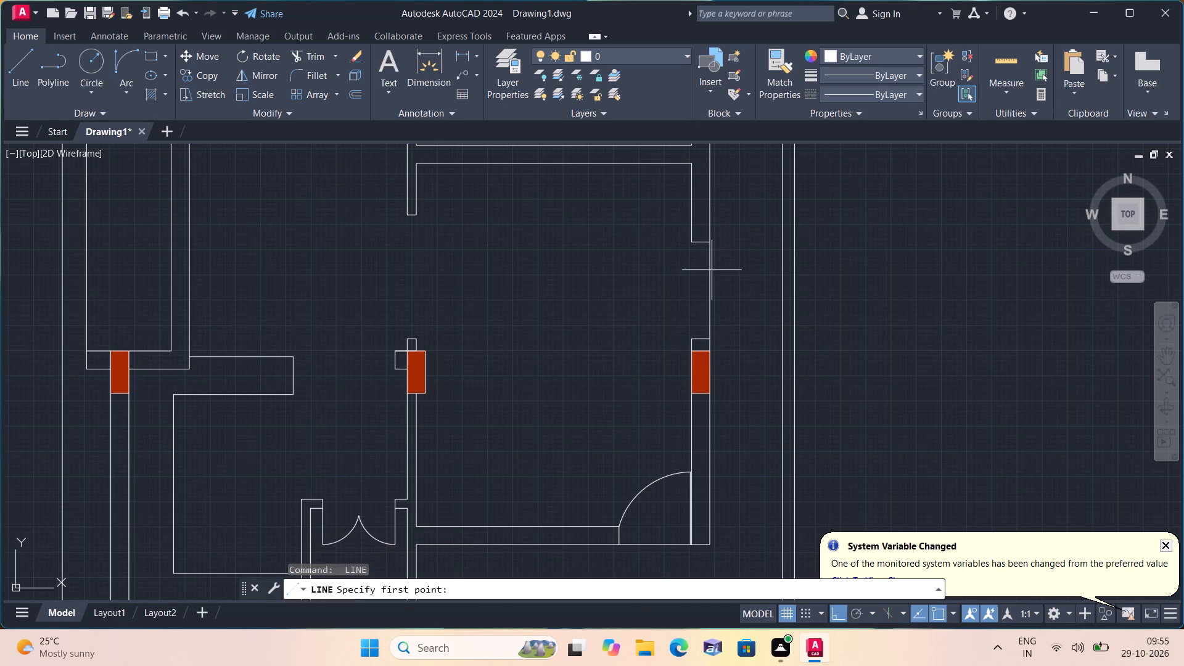
left_click(711, 291)
left_click(630, 295)
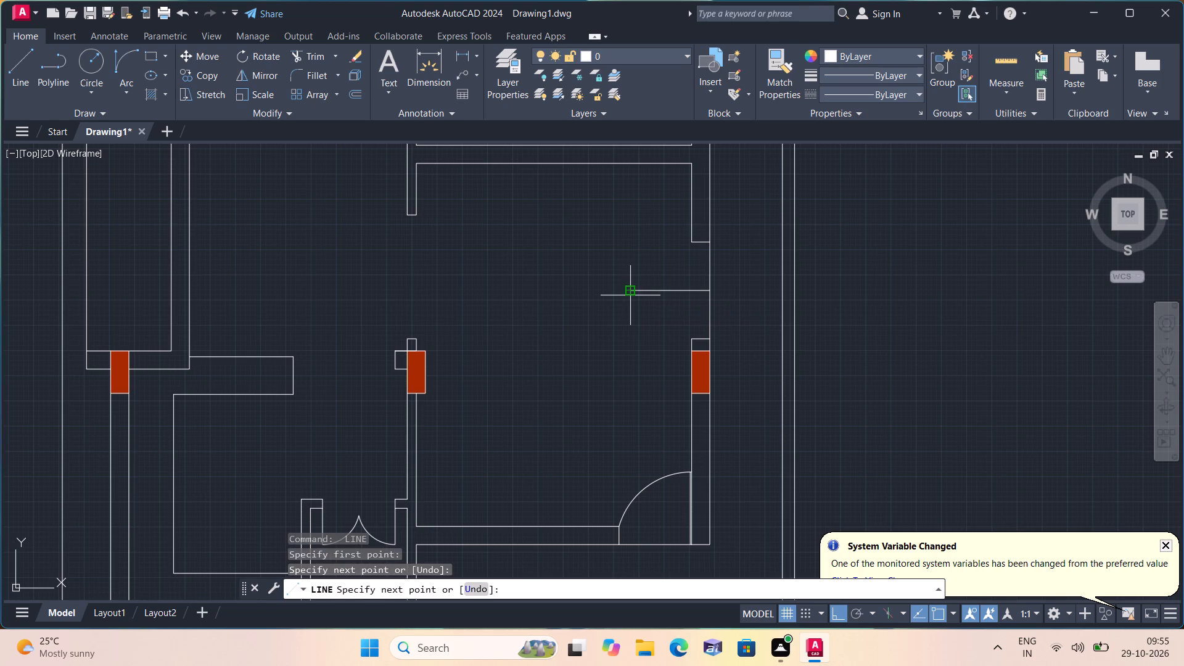
key("space")
Draw two 2' horizontal door leaf lines into the room from the inner corners at the opening's lower and upper ends.
type("l")
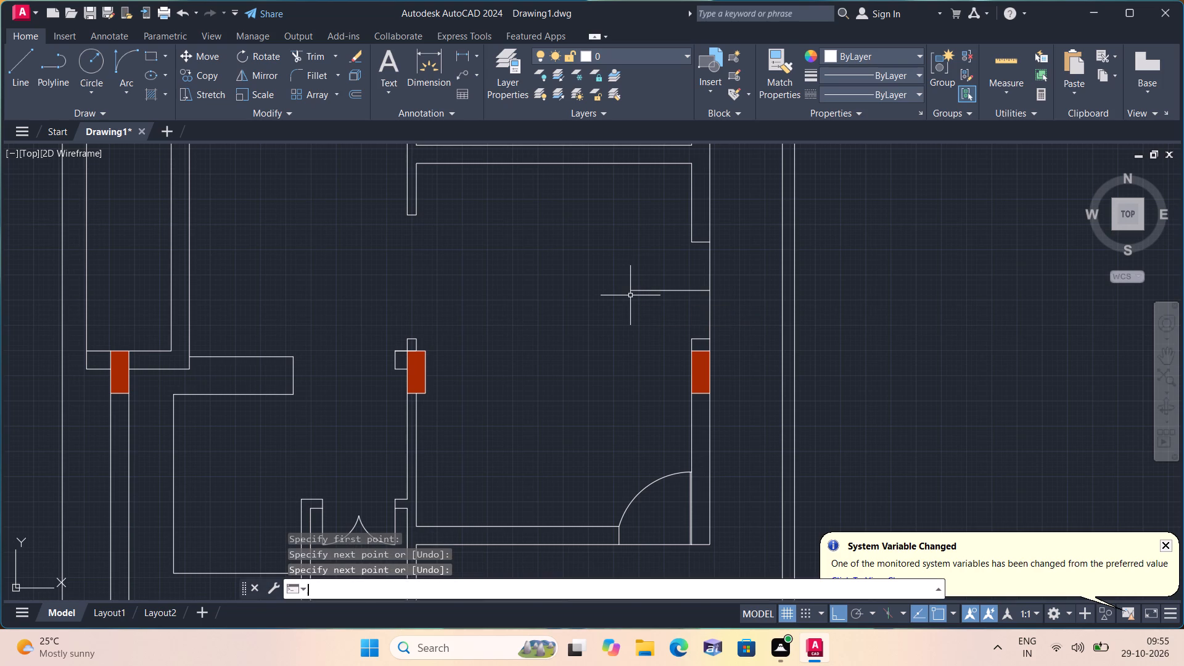
key("space")
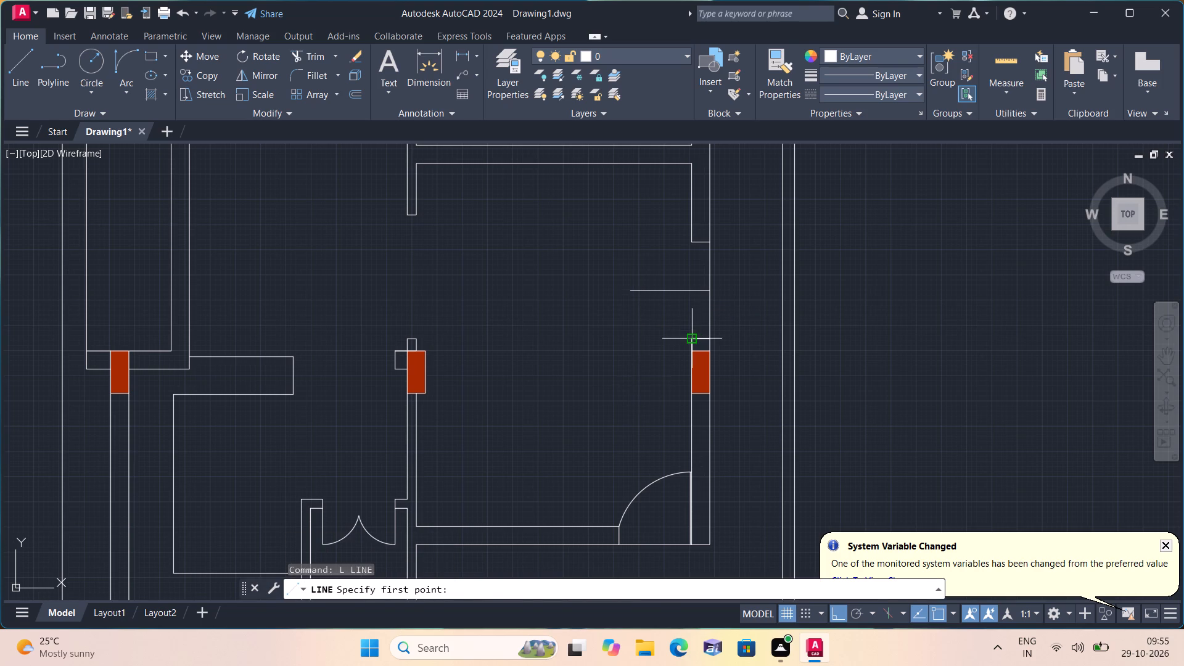
left_click(694, 336)
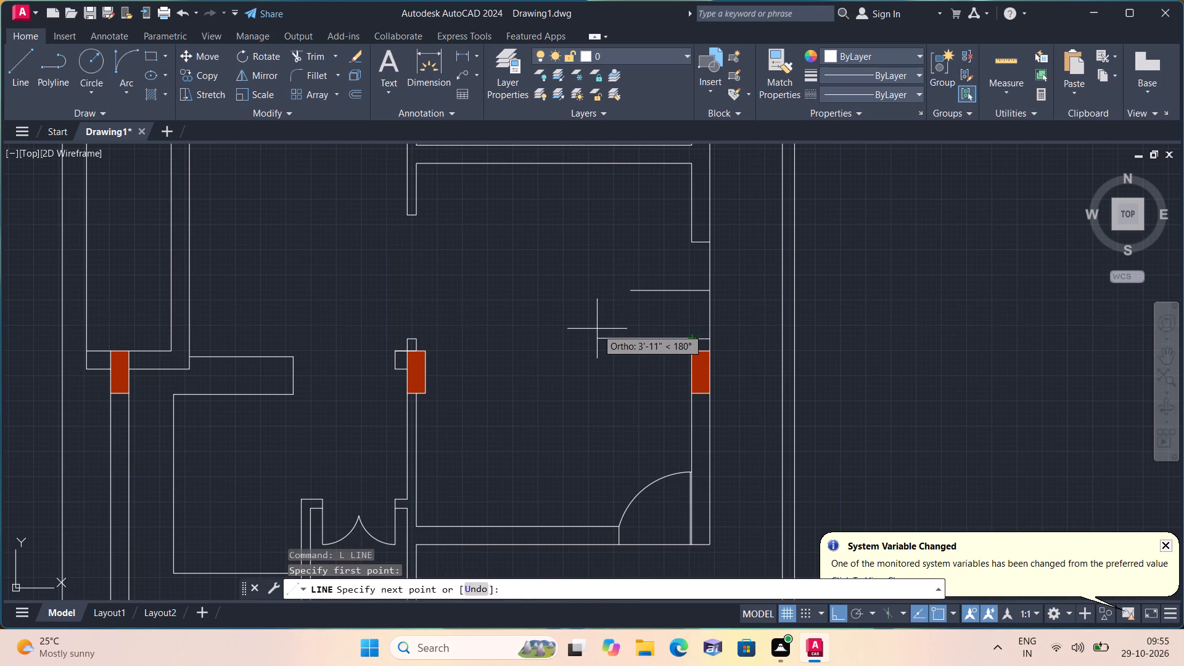
type("2'")
key("space")
key("space")
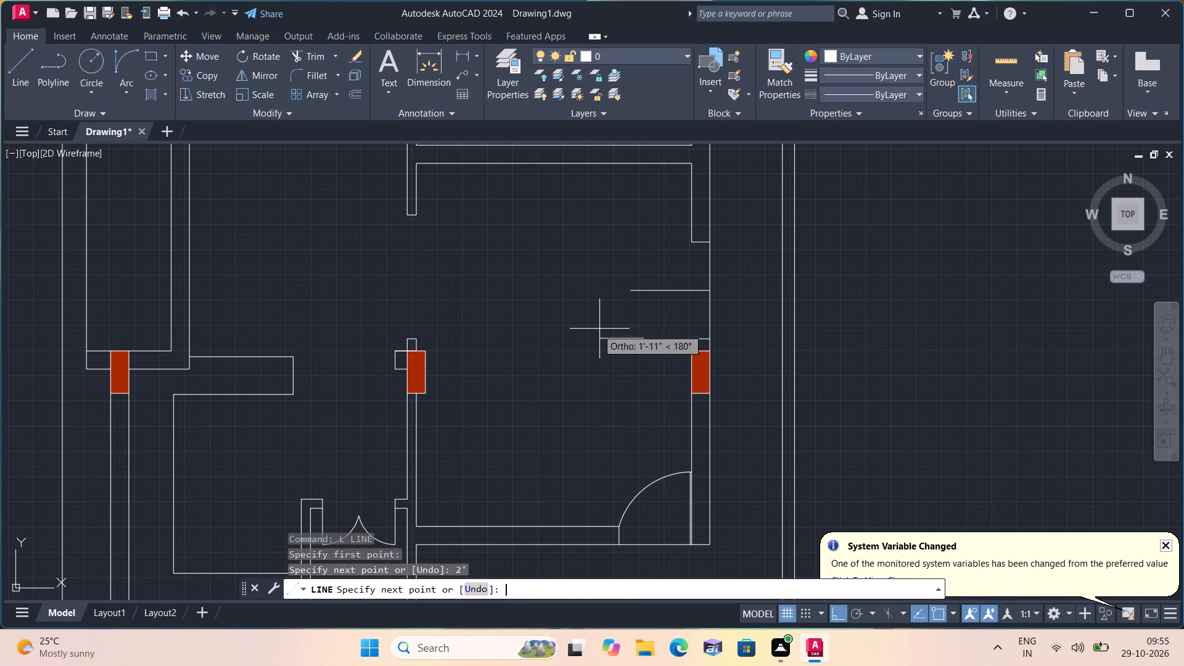
key("space")
left_click(693, 245)
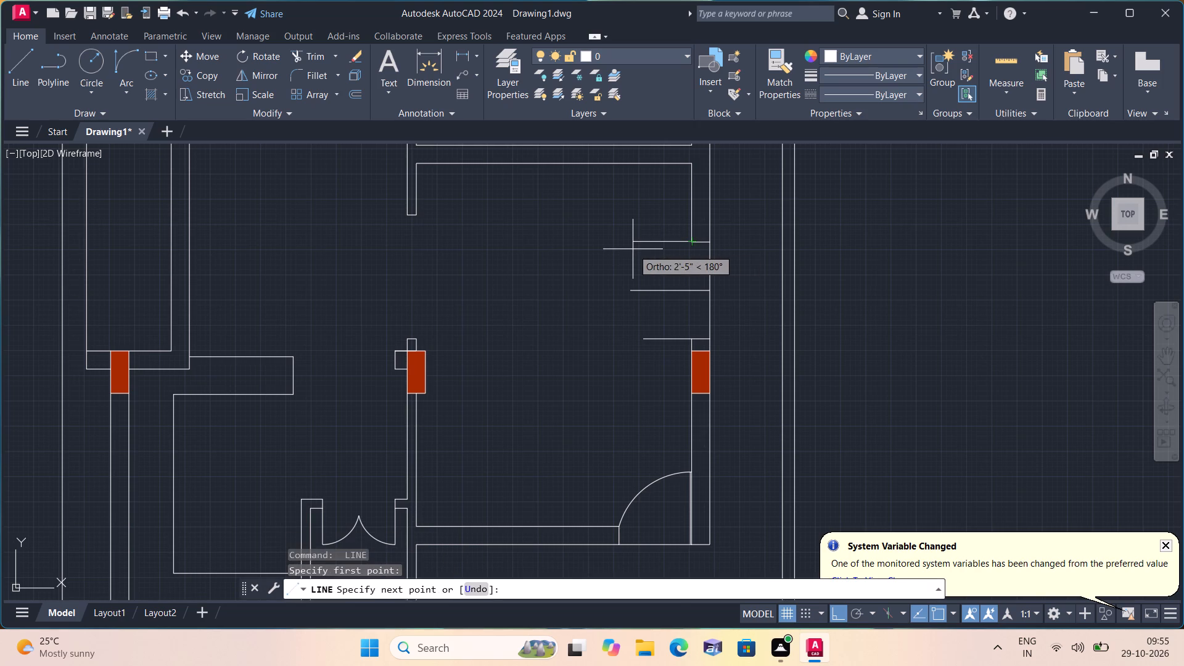
type("2'")
key("space")
key("space")
Draw two Start, End, Direction swing arcs from the upper and lower leaf ends to the midpoint of the opening's outer line.
left_click(127, 88)
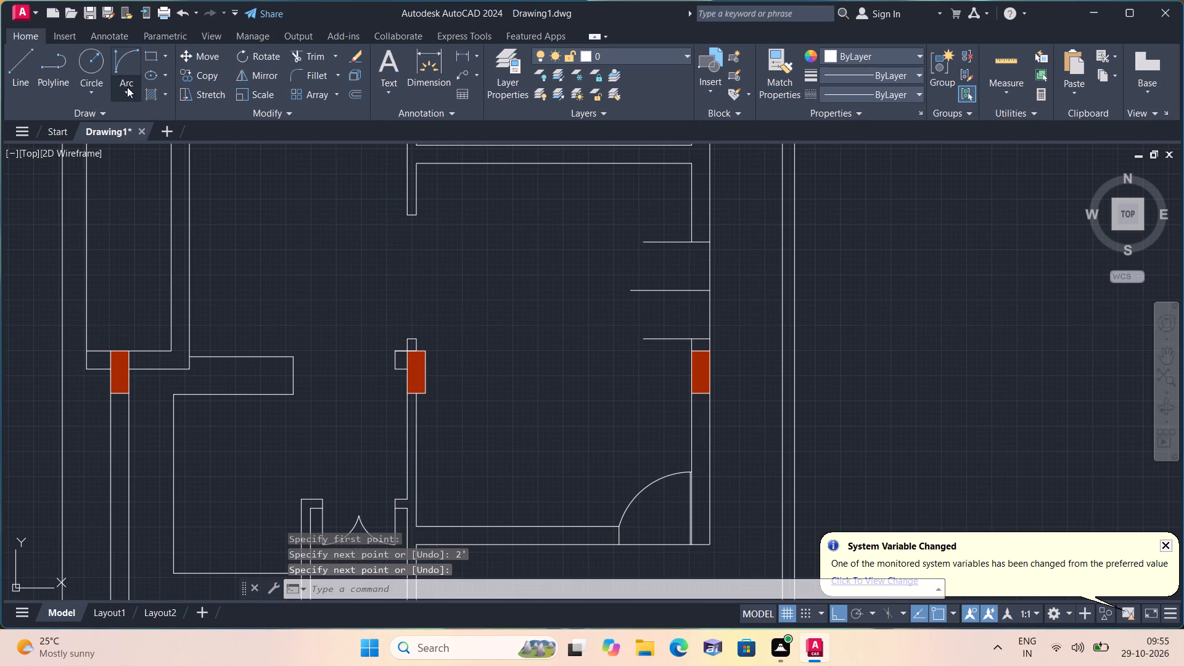
left_click(186, 284)
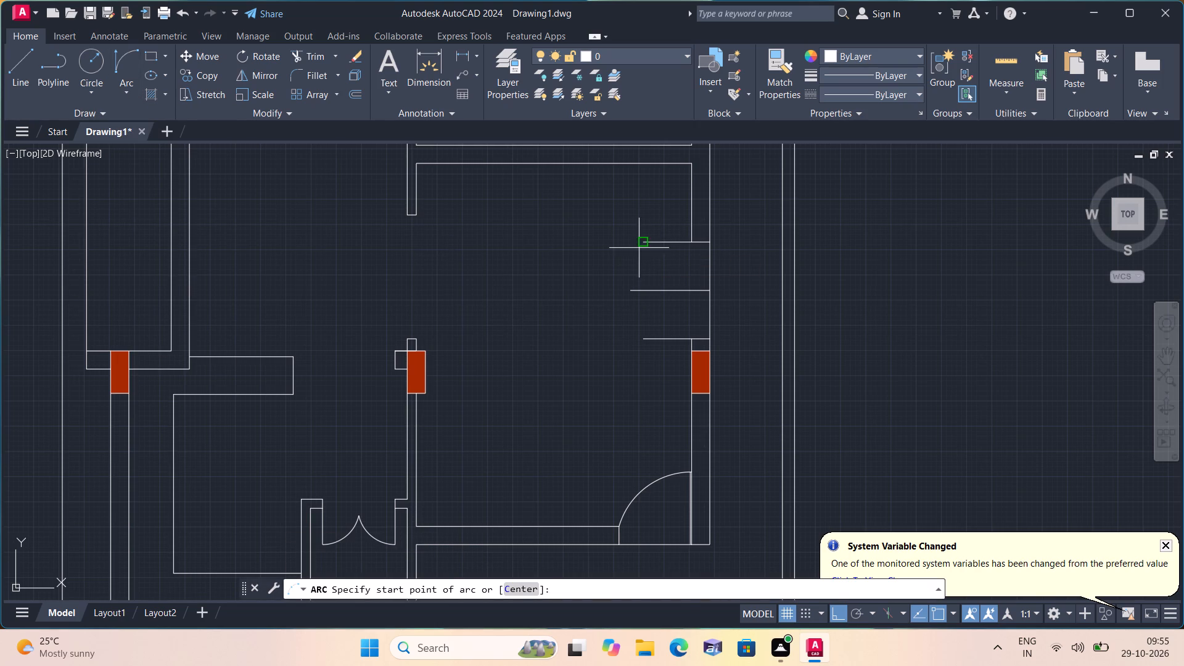
left_click(639, 246)
left_click(712, 295)
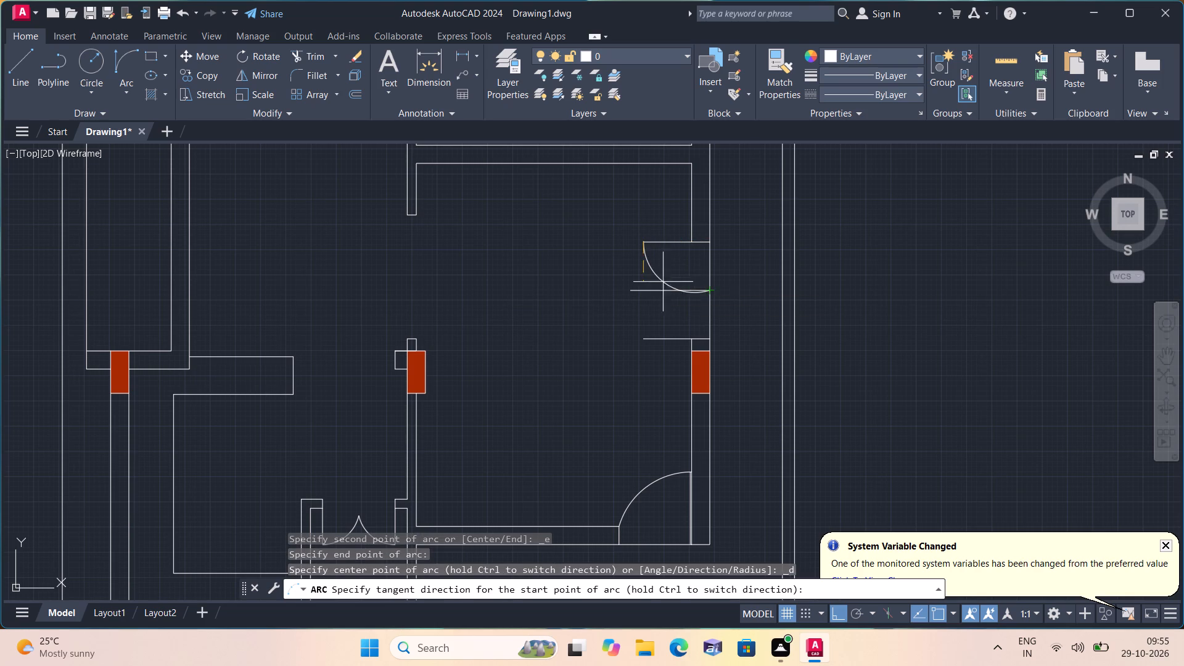
left_click(628, 277)
left_click(121, 93)
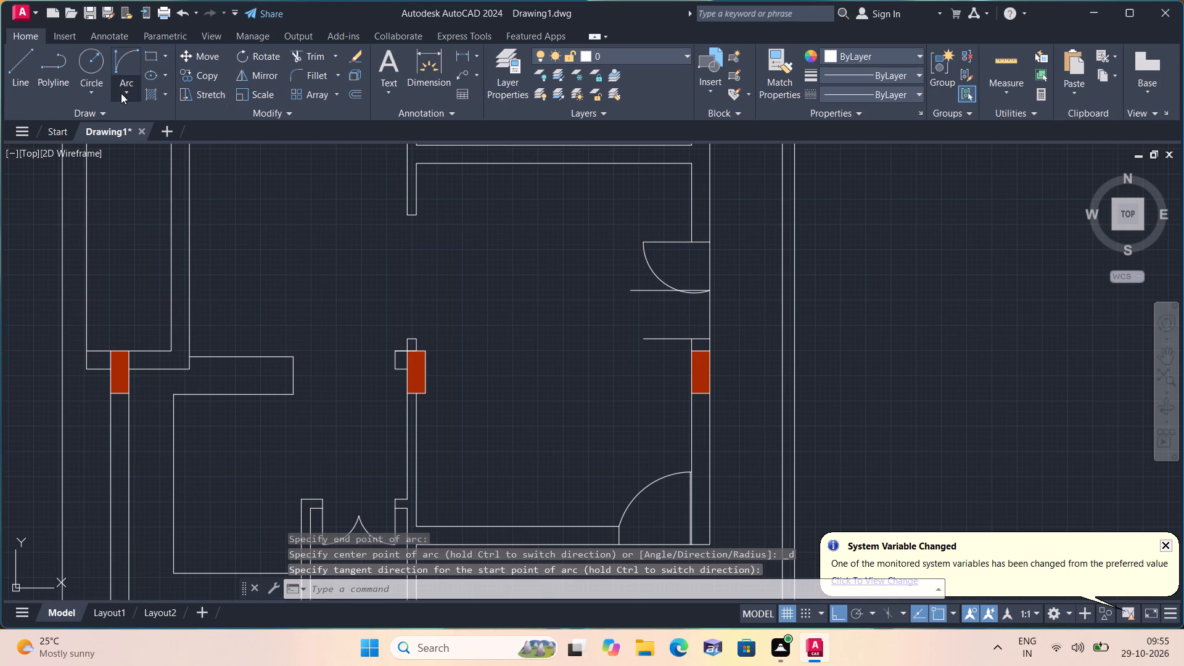
left_click(197, 277)
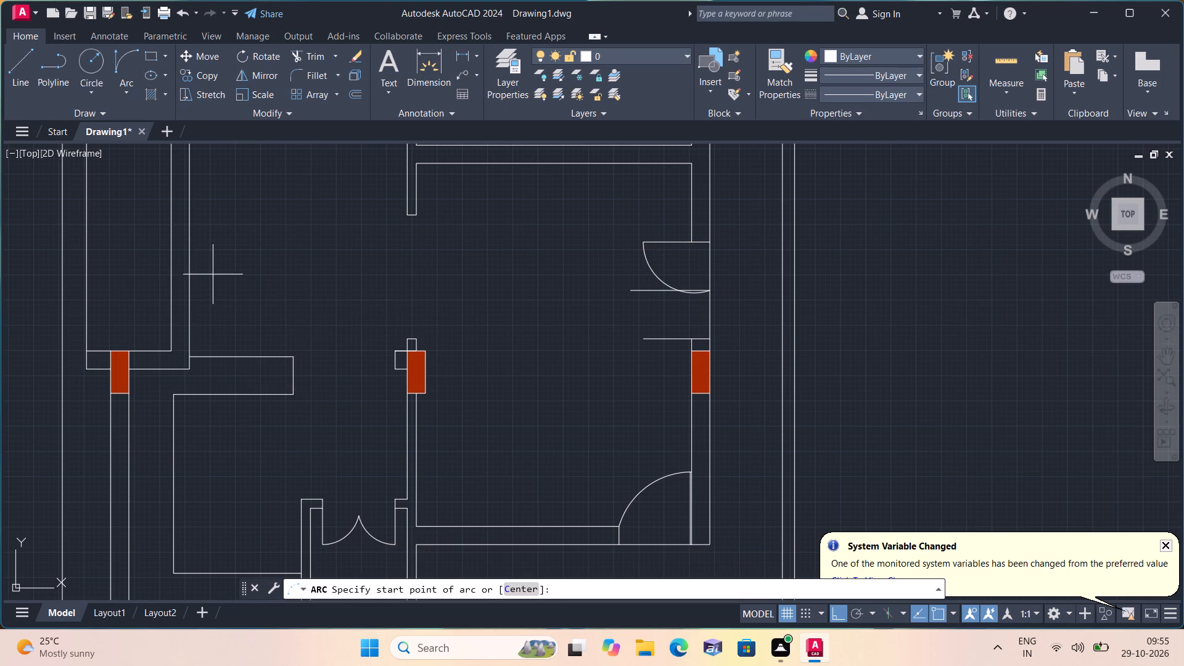
left_click(644, 335)
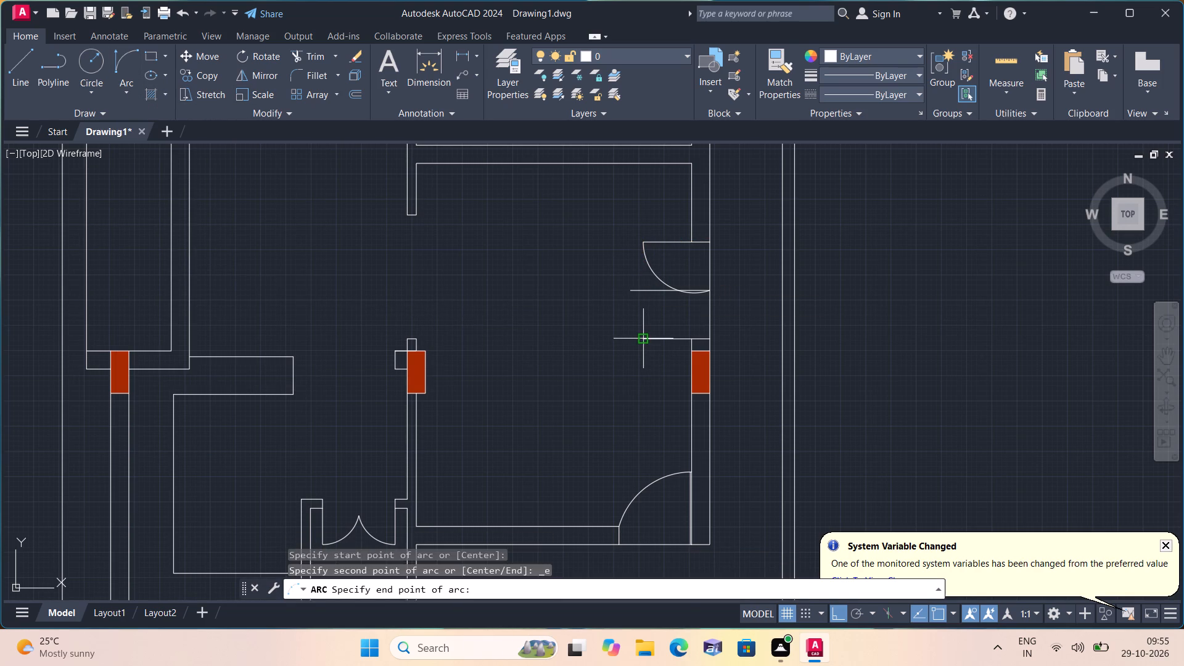
left_click(707, 292)
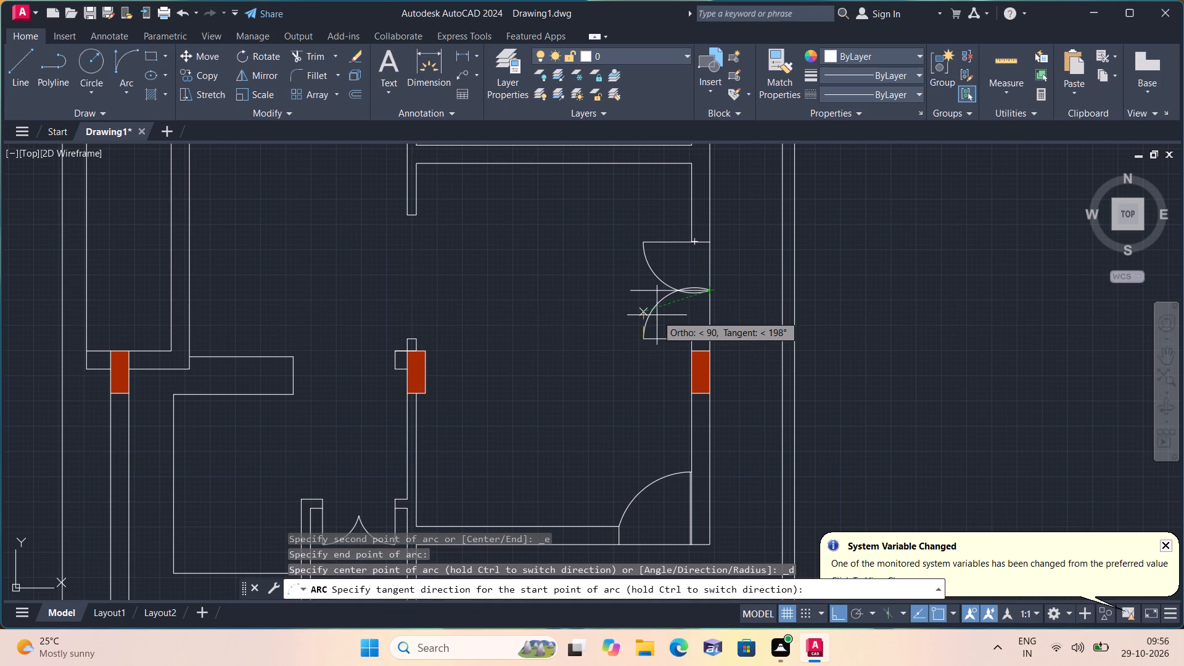
left_click(654, 315)
Trim the horizontal guide line and the overlapping arc ends so the double door's two swings meet at one point.
key("space")
type("tr")
key("Escape")
type("trim")
key("space")
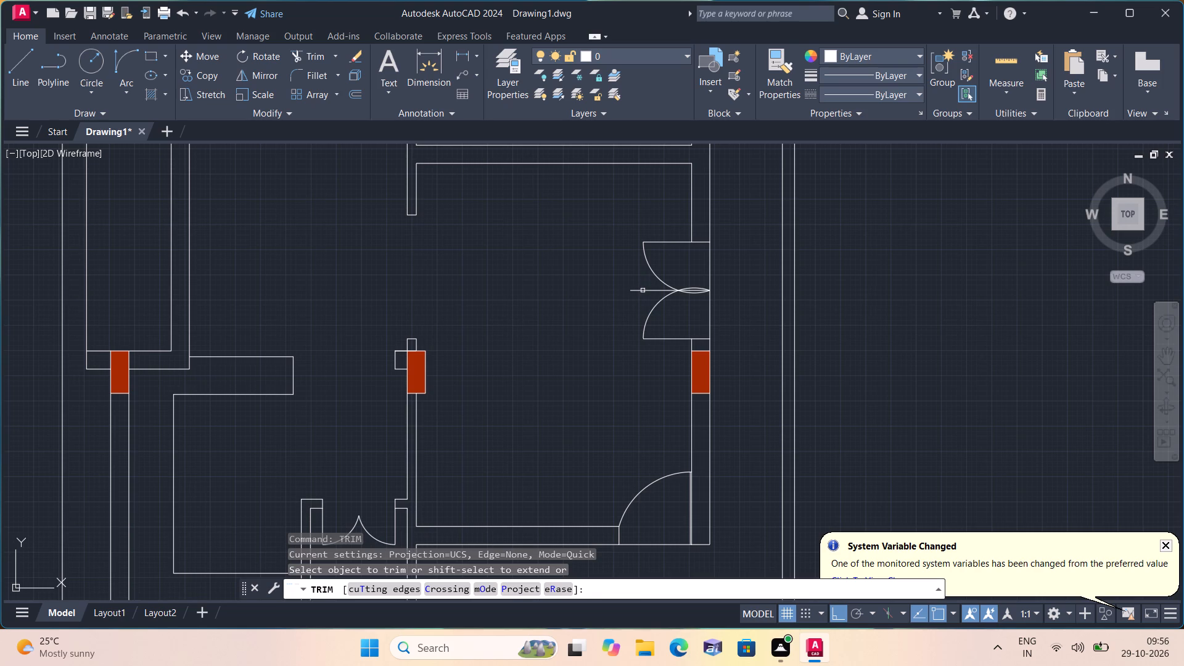
left_click(643, 290)
left_click_drag(693, 280, 694, 293)
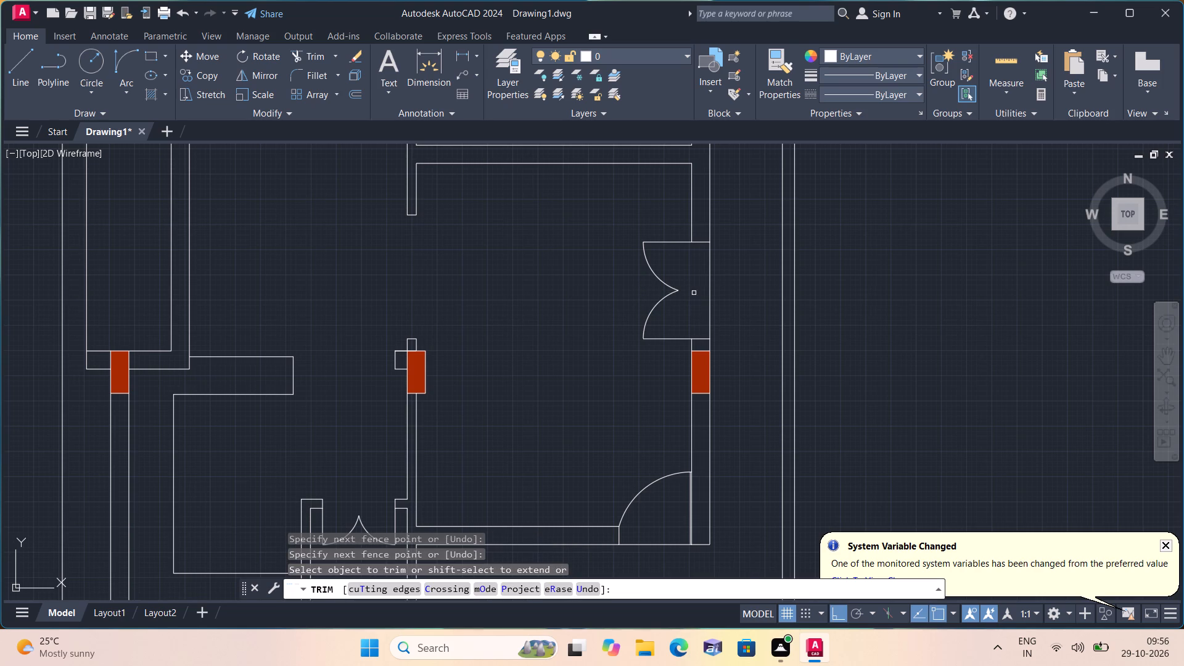
Outline a 4' high opening across the narrow left-hand room's right wall, starting level with the bottom of the right wall's double door.
scroll(694, 293, "down", 1)
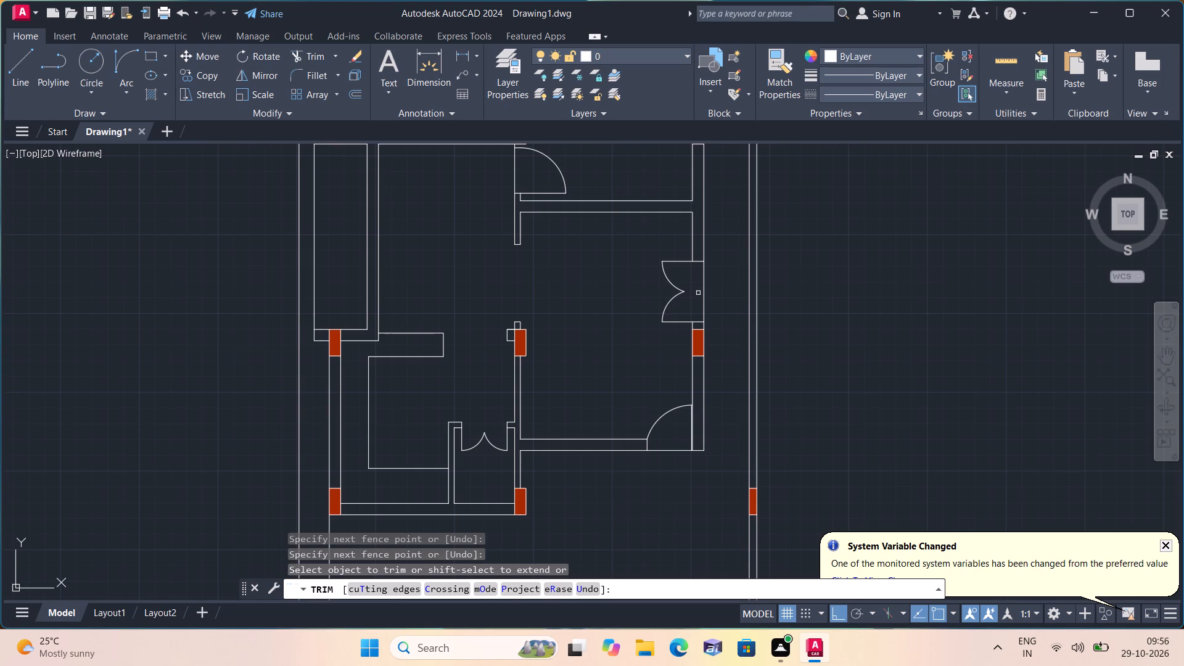
scroll(665, 287, "down", 1)
middle_click_drag(591, 286, 655, 323)
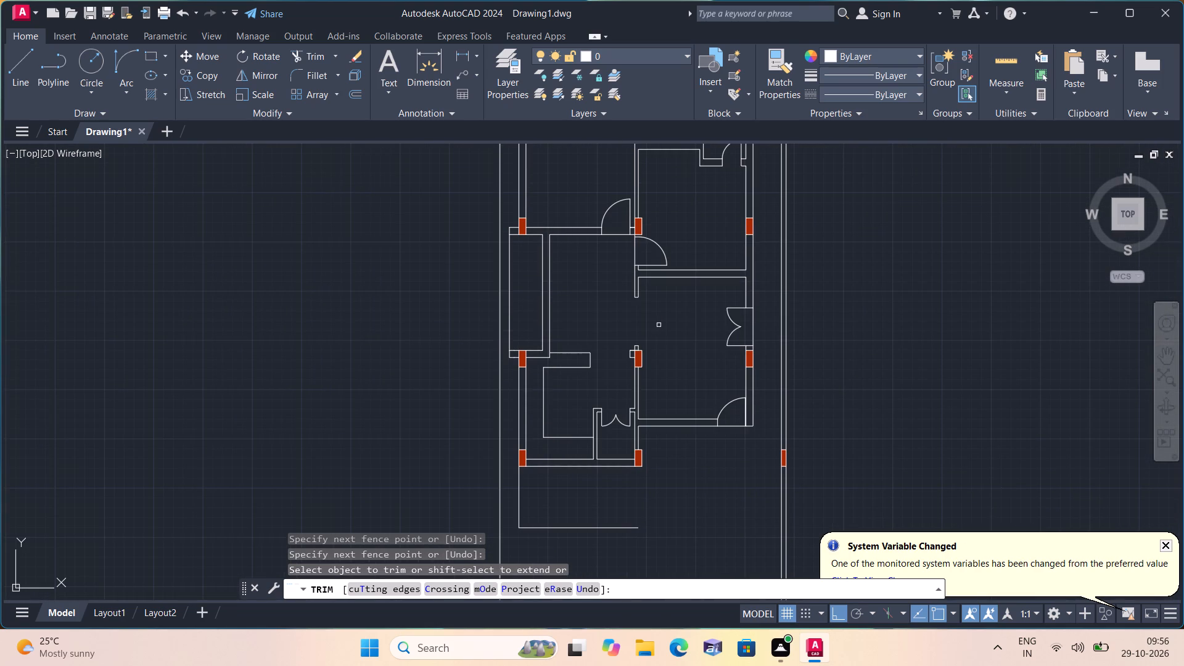
key("space")
type("l")
key("space")
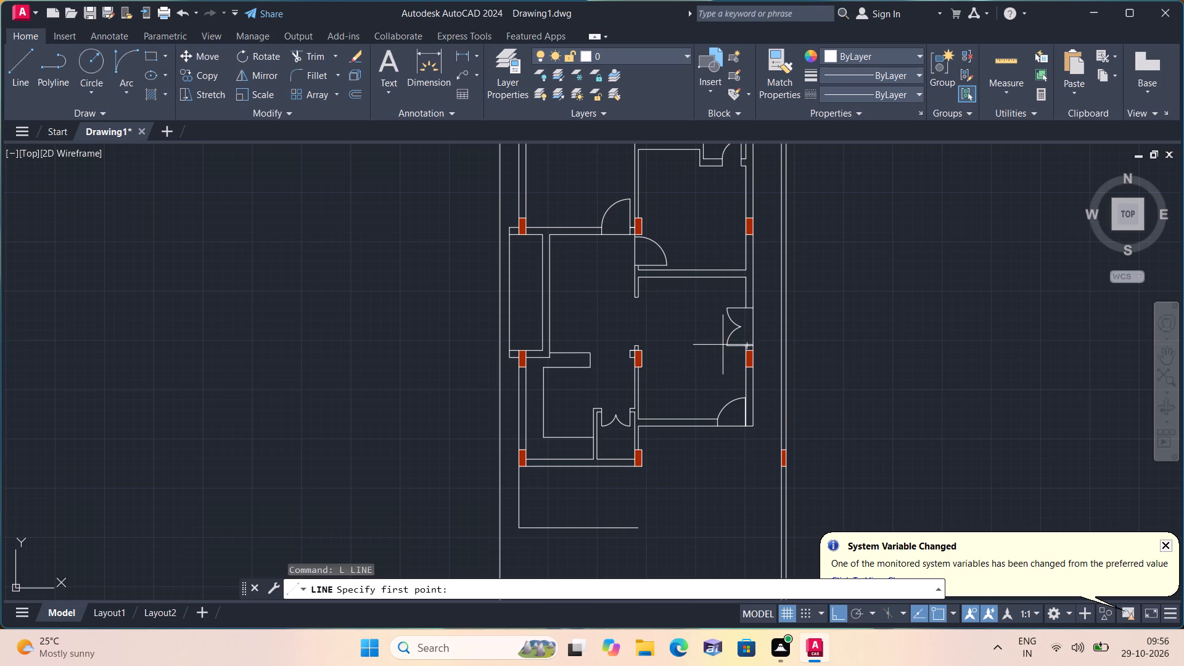
left_click(549, 345)
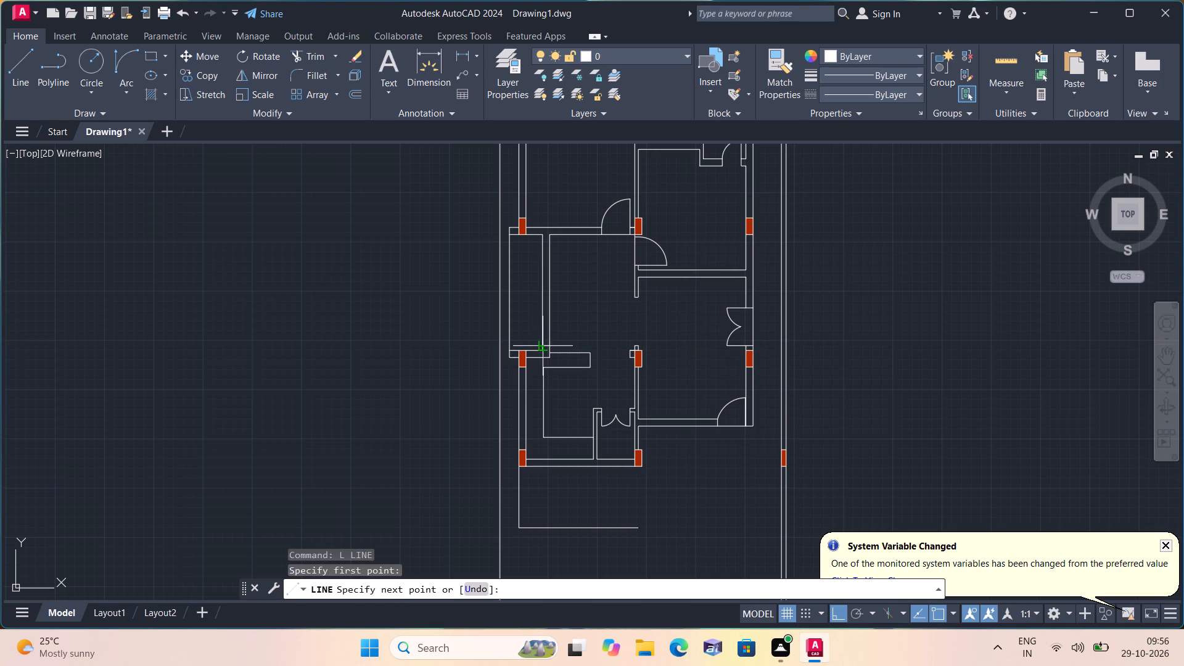
left_click(541, 343)
type("4'")
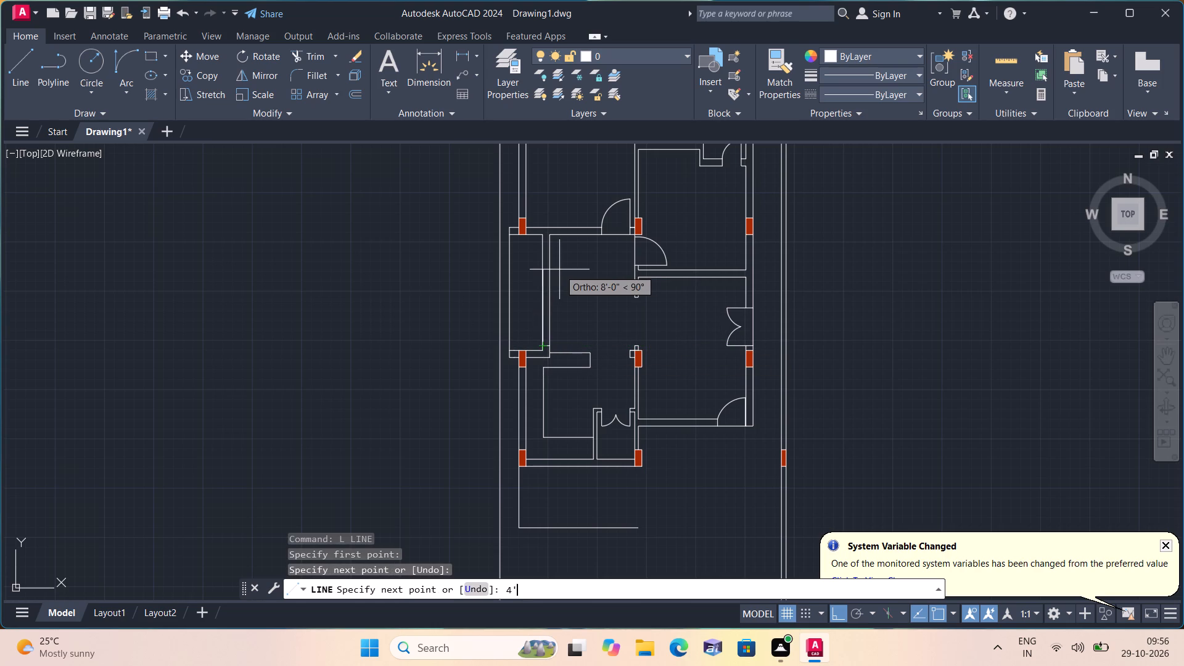
key("space")
scroll(567, 313, "up", 1)
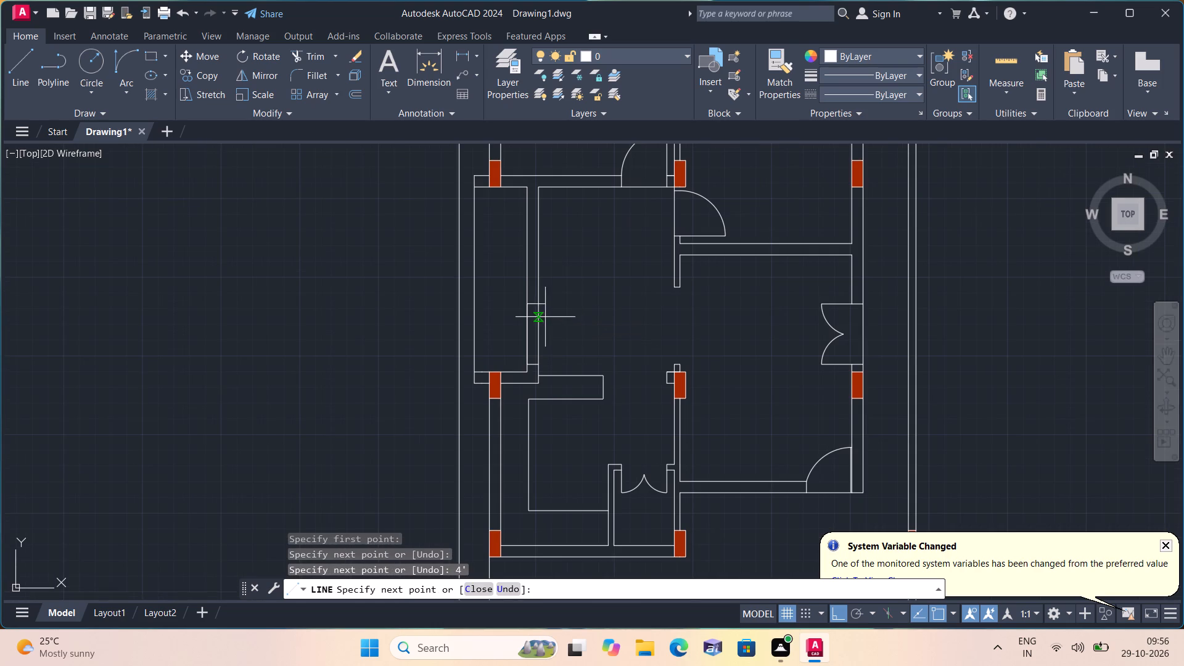
left_click(542, 305)
key("space")
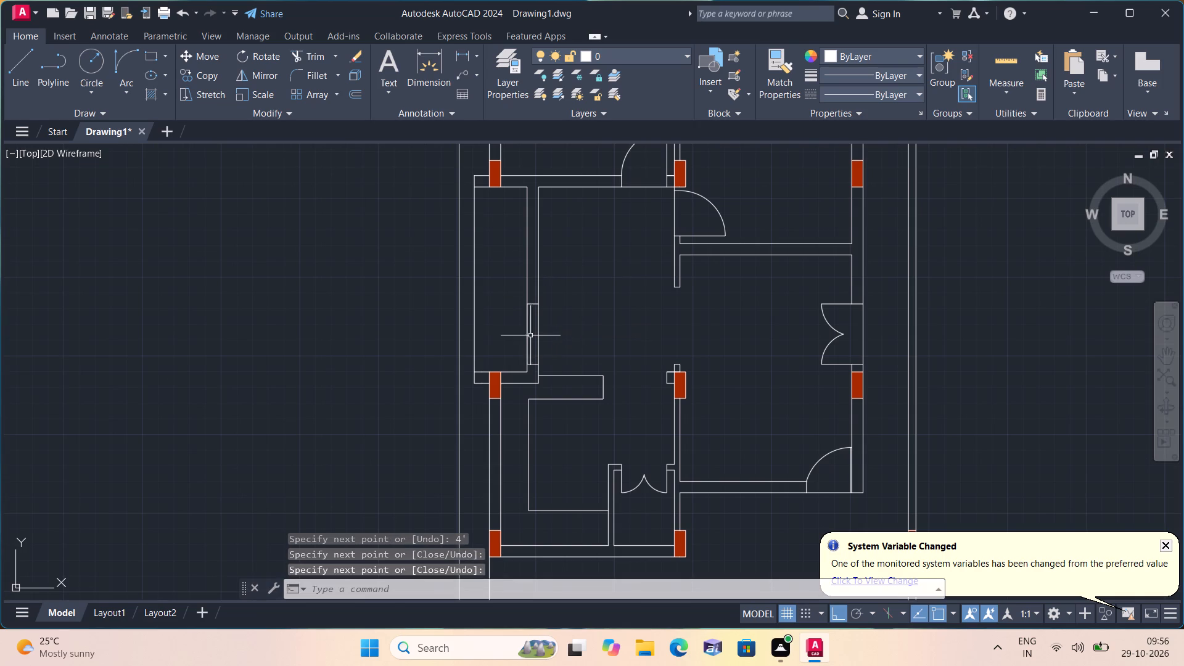
Draw a short horizontal line across the wall at mid-height of the 4' opening outline.
scroll(526, 334, "up", 1)
key("space")
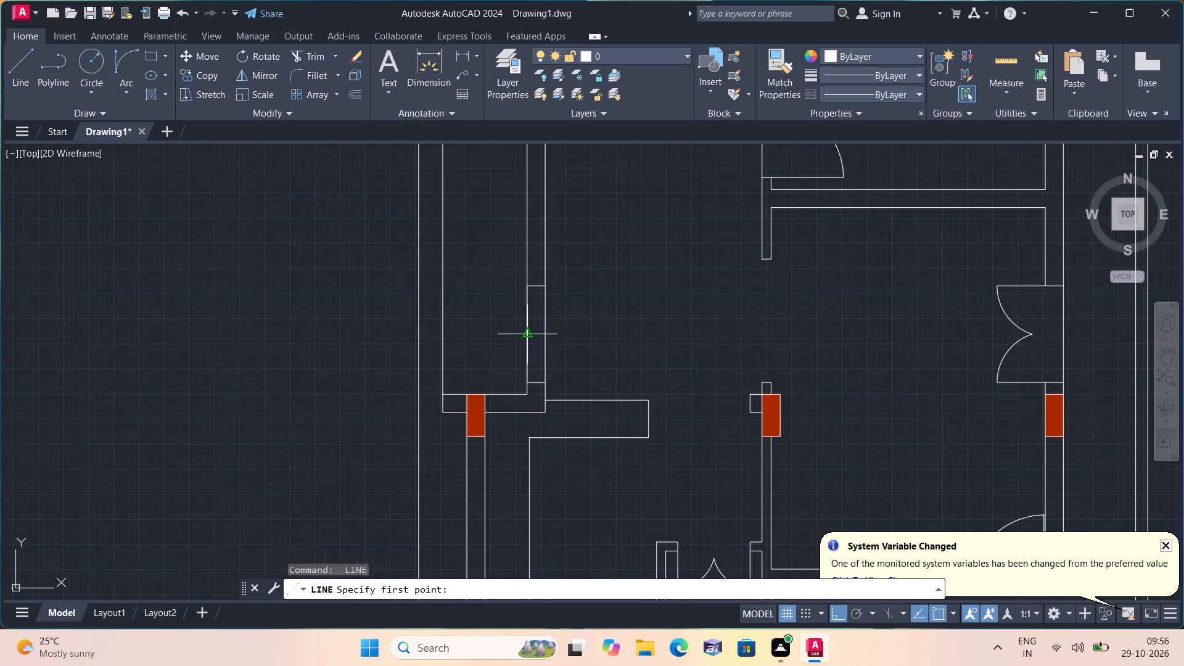
left_click(527, 332)
left_click(544, 333)
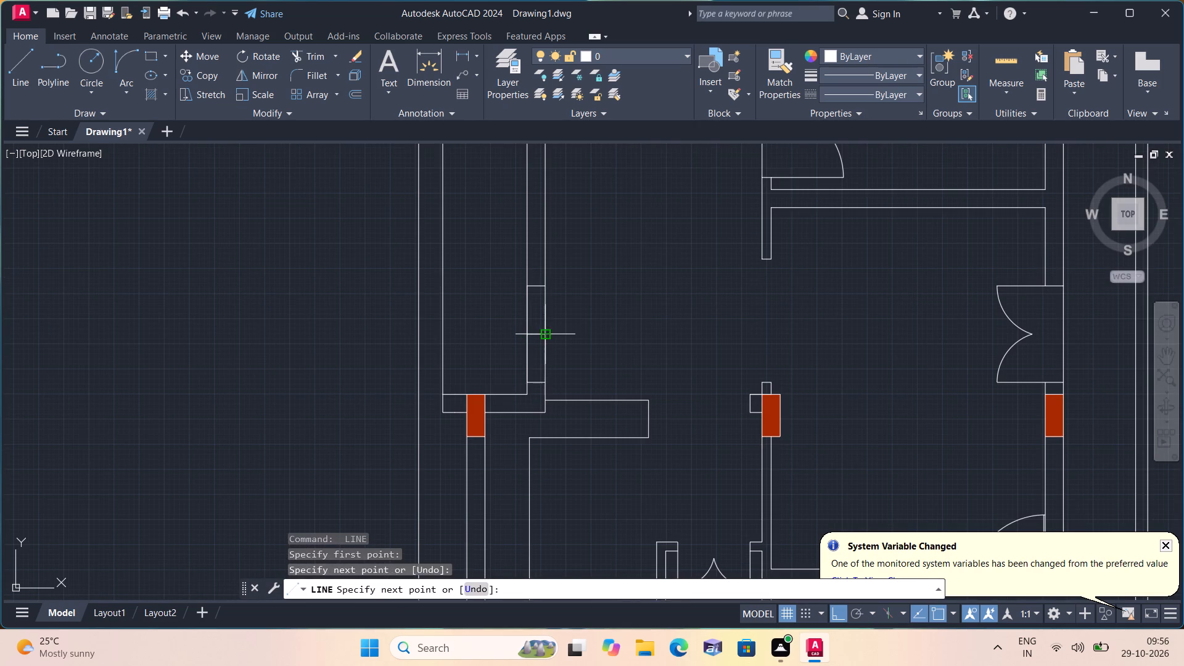
key("space")
Trim the wall's left-face line above and below the mid line within the 4' opening, keeping the right face line.
type("trim")
key("space")
left_click(530, 311)
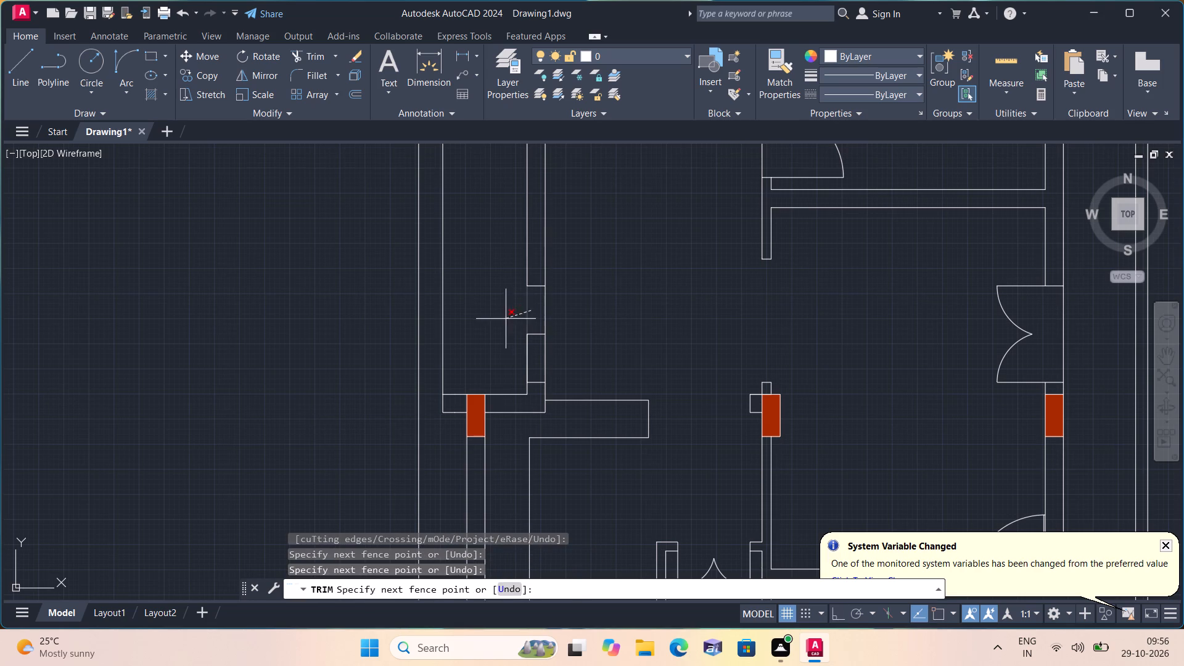
left_click(504, 321)
left_click_drag(503, 331, 540, 360)
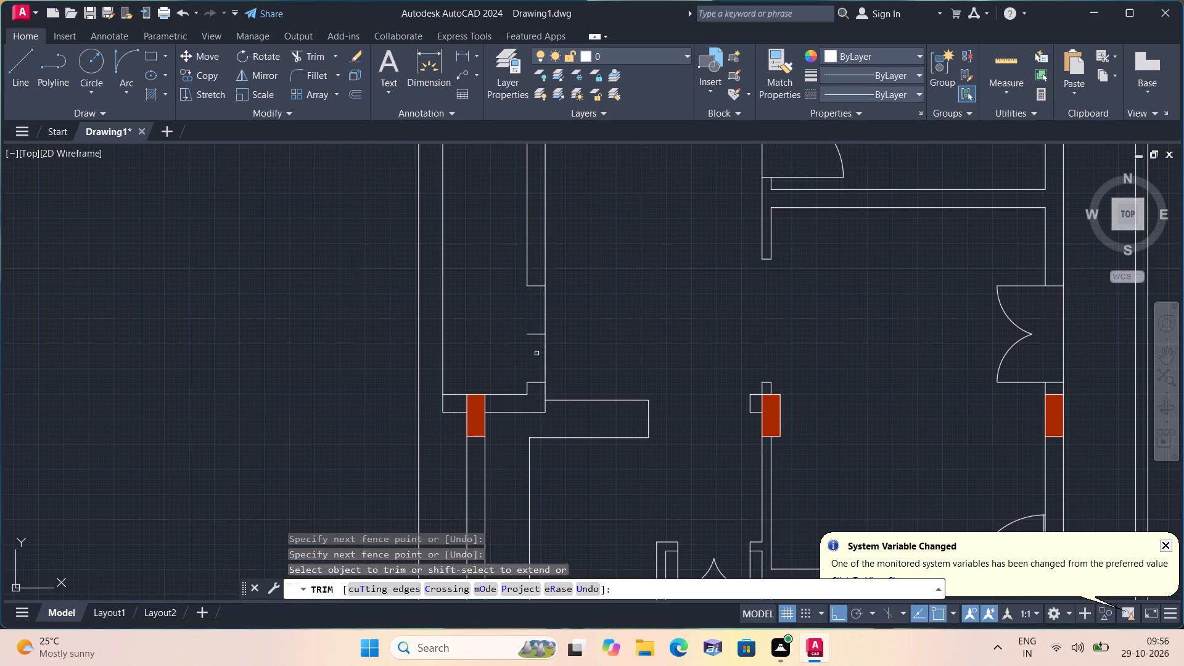
key("space")
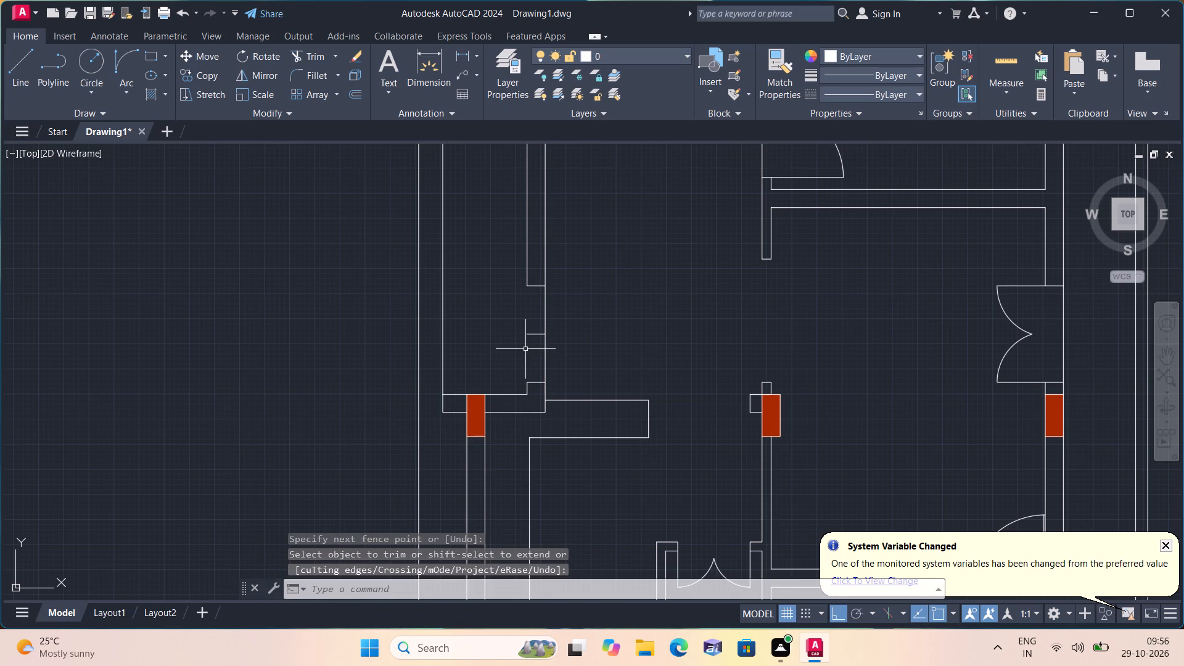
Draw two 2' horizontal door leaf lines into the narrow left-hand room from the bottom and top edges of its 4' opening.
key("l")
key("space")
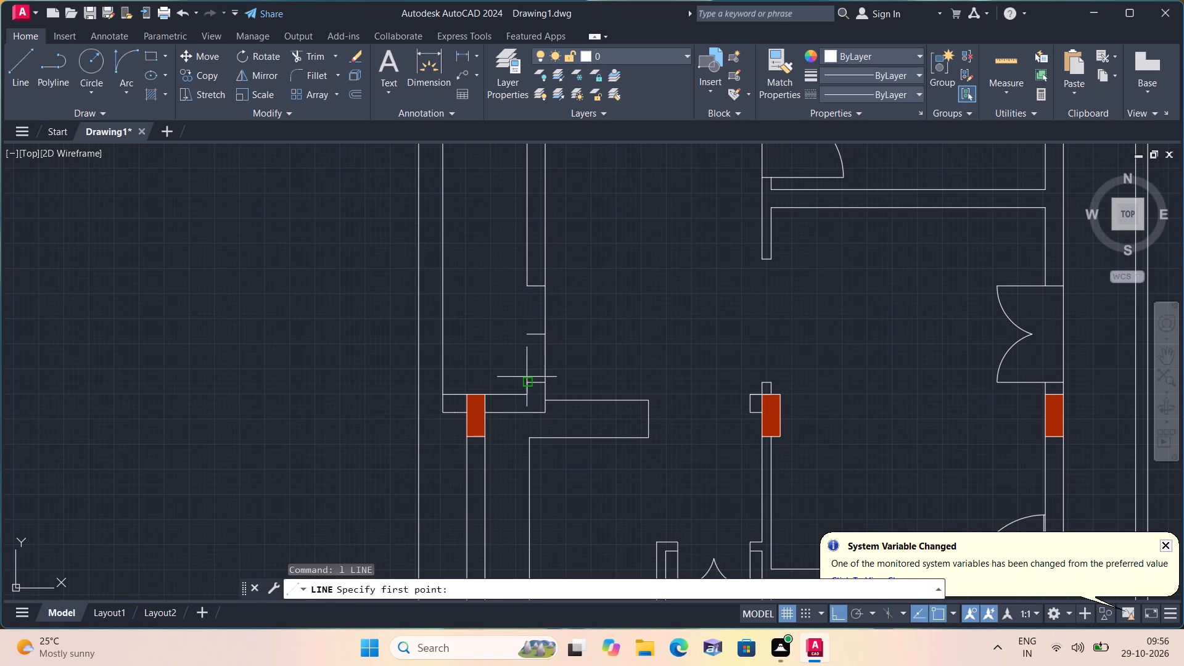
left_click(526, 379)
type("2'")
key("space")
key("space")
scroll(530, 384, "up", 1)
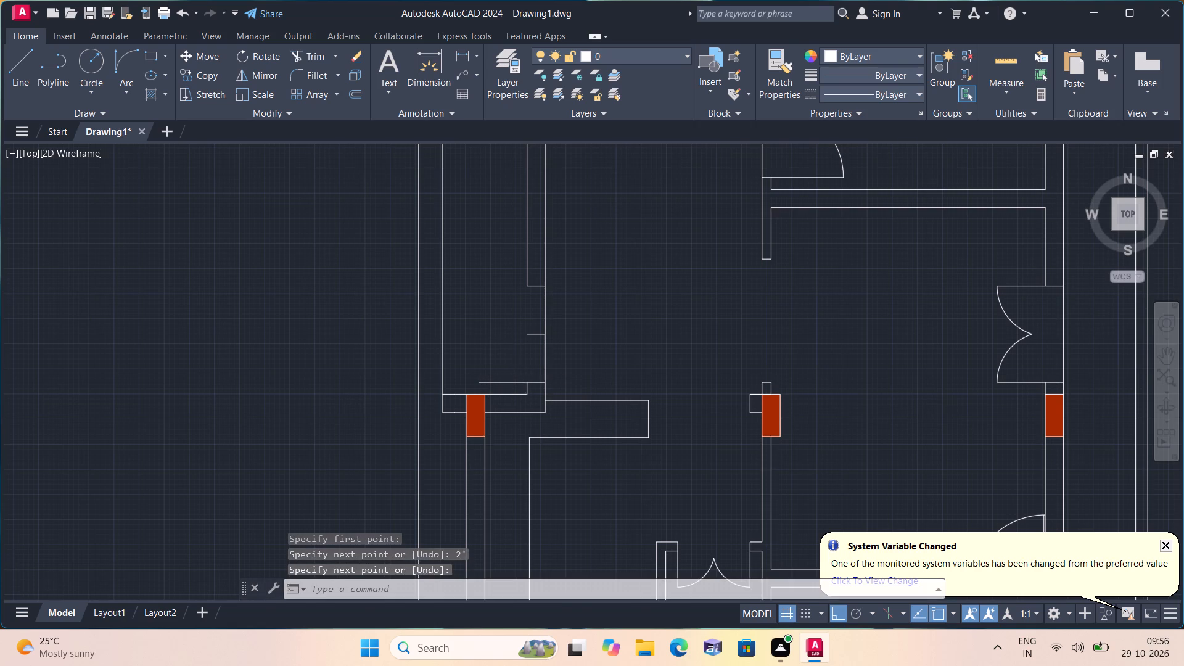
key("space")
left_click(524, 230)
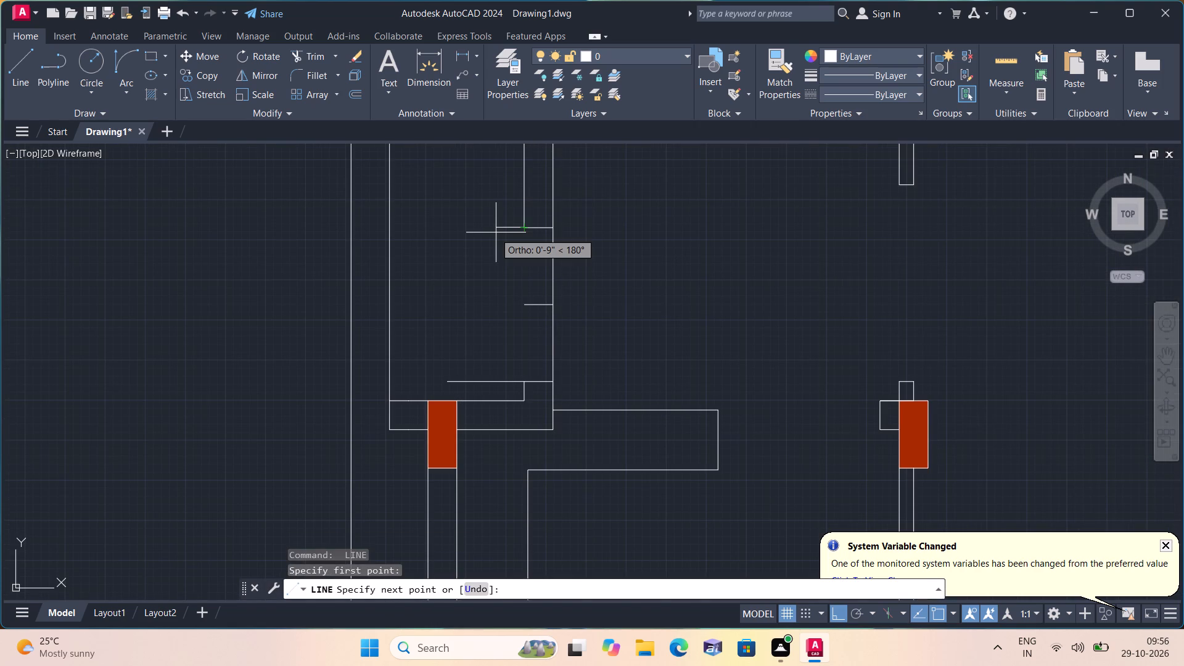
type("2'")
key("space")
key("space")
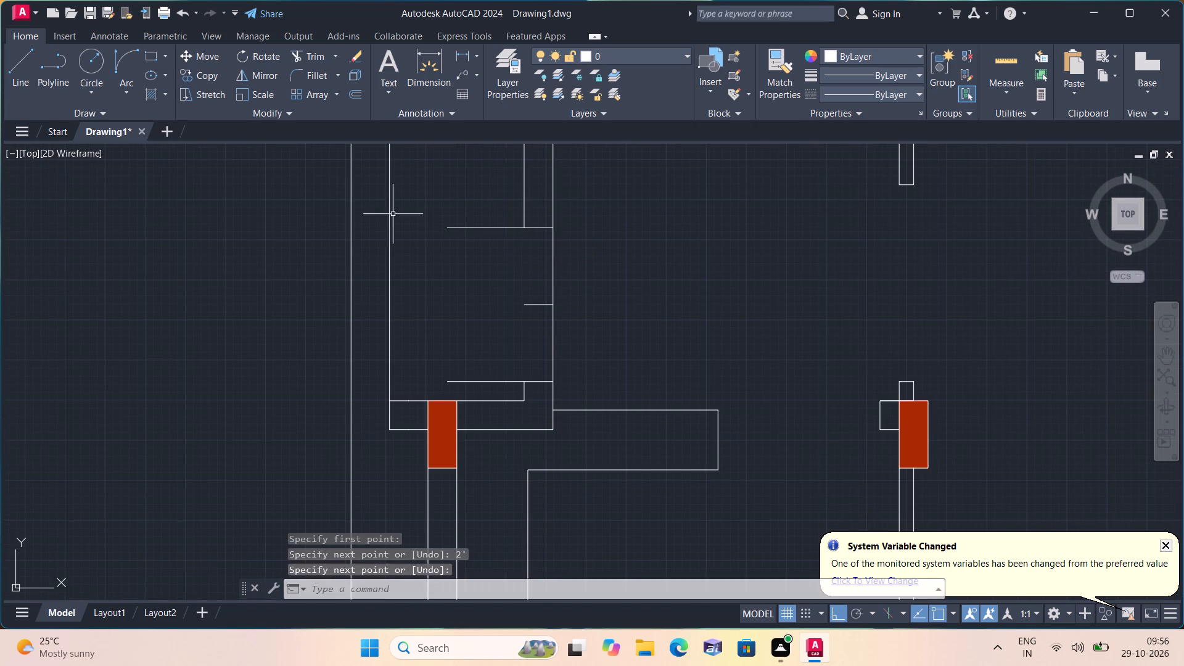
Draw two Start, End, Direction swing arcs from the leaf ends to the wall's right face at the opening's mid-height.
left_click(126, 96)
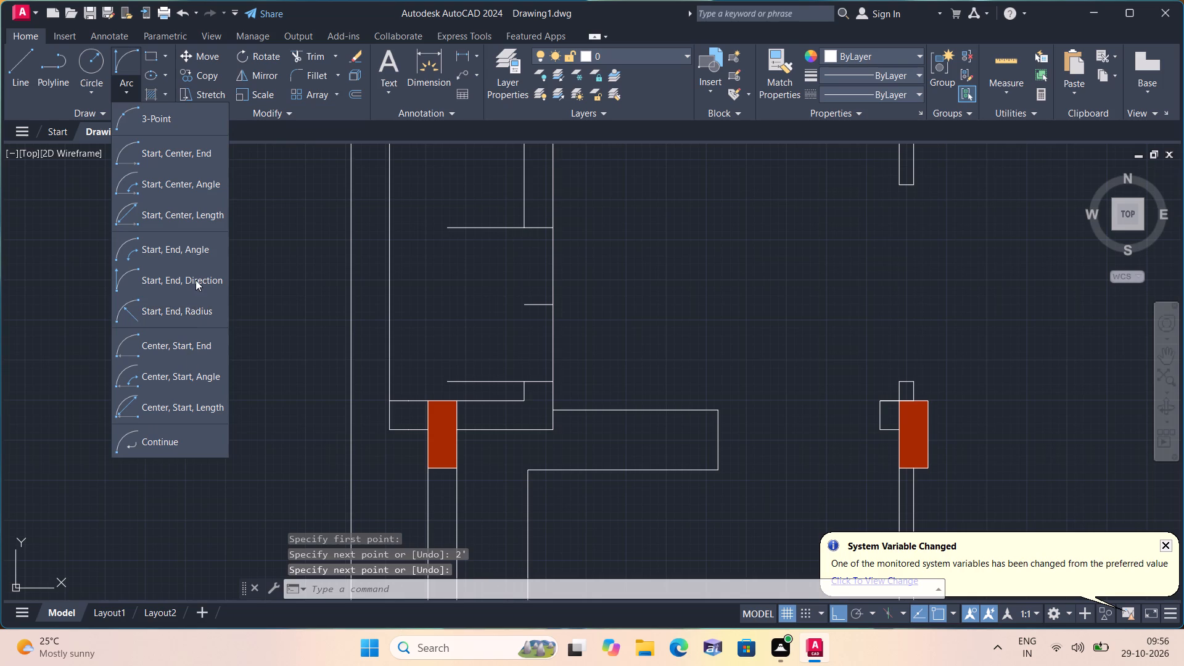
left_click(197, 280)
left_click(447, 226)
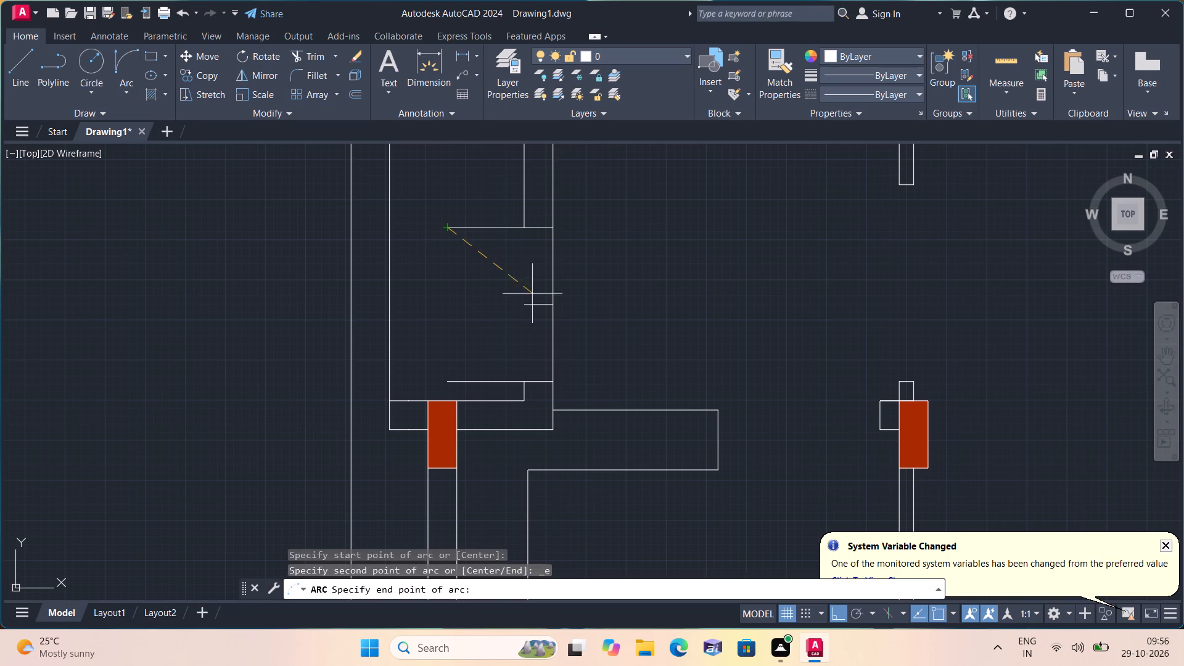
left_click(551, 302)
left_click(475, 303)
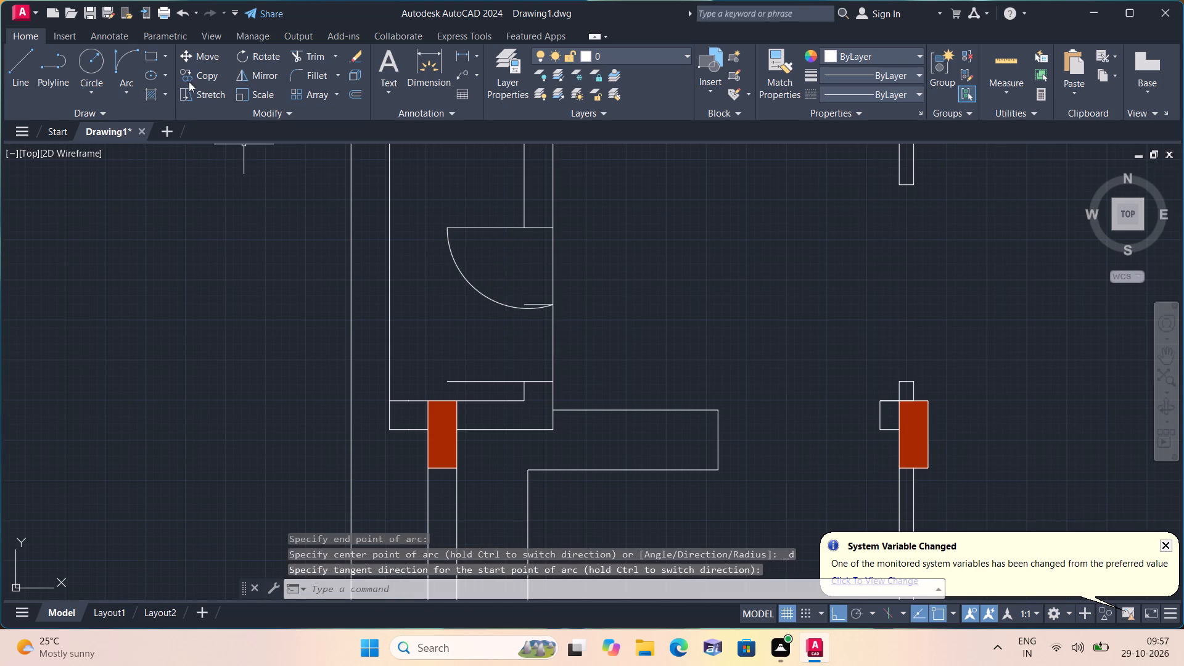
left_click(132, 91)
left_click(180, 277)
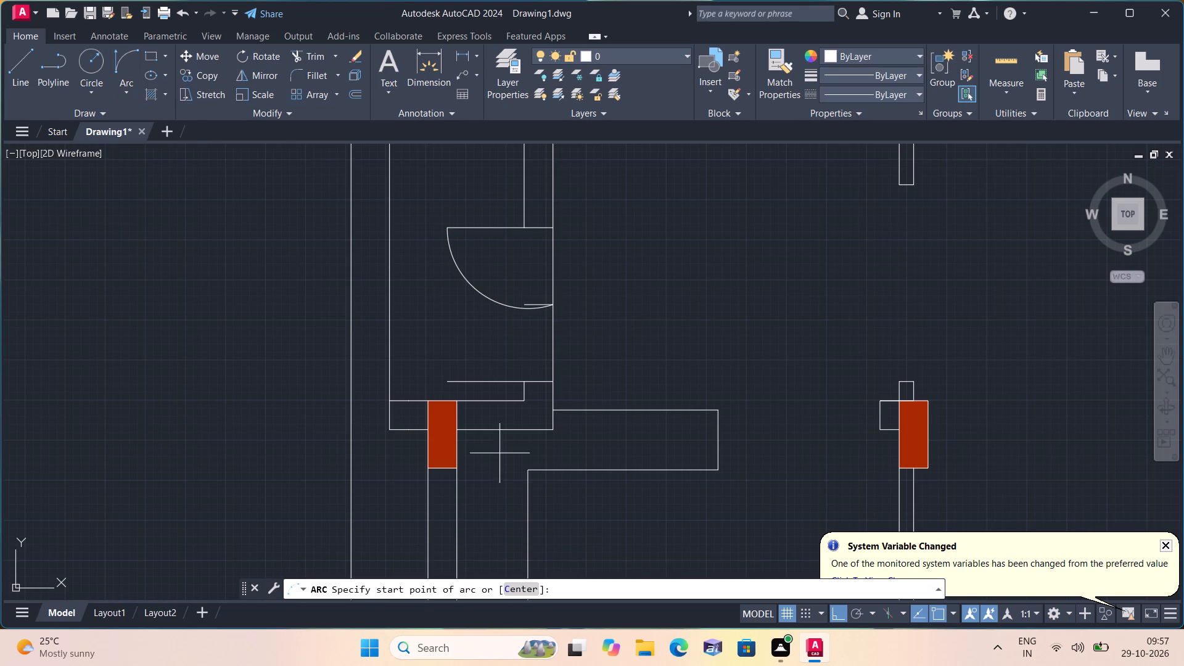
left_click(446, 380)
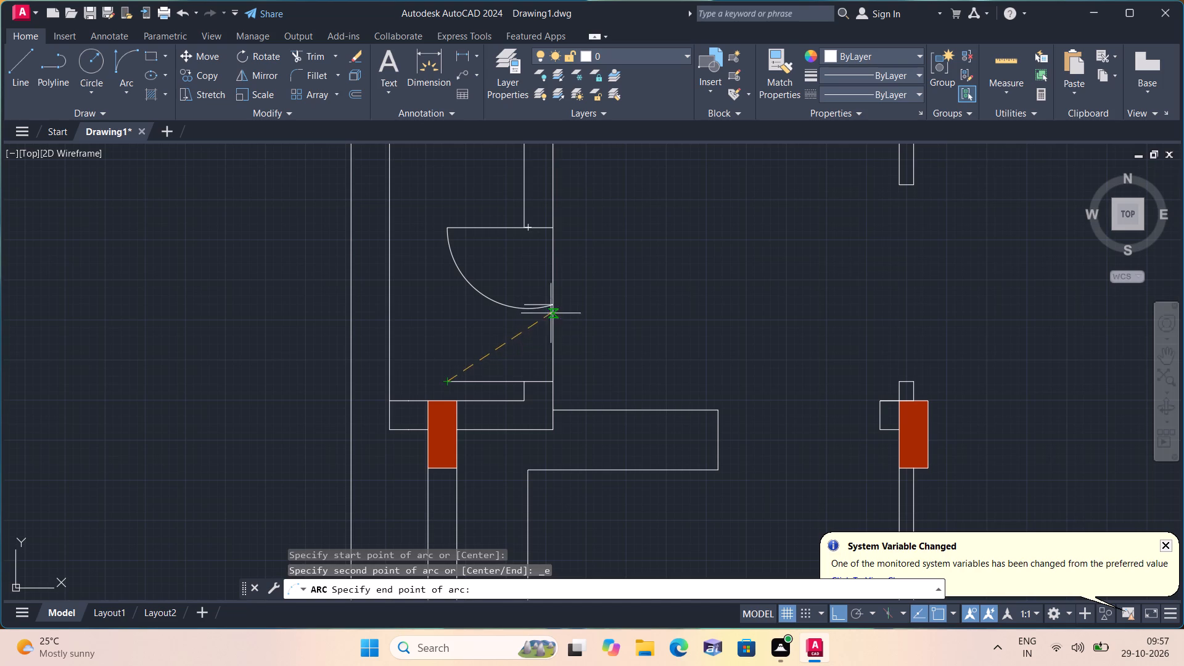
left_click(551, 310)
left_click(419, 329)
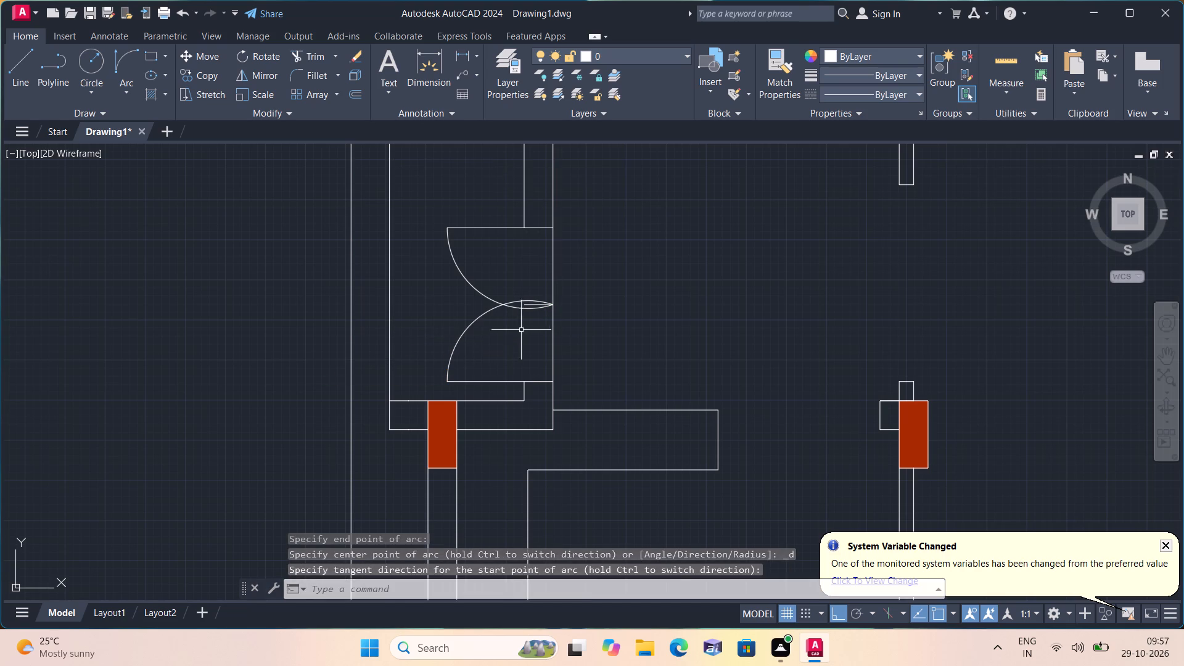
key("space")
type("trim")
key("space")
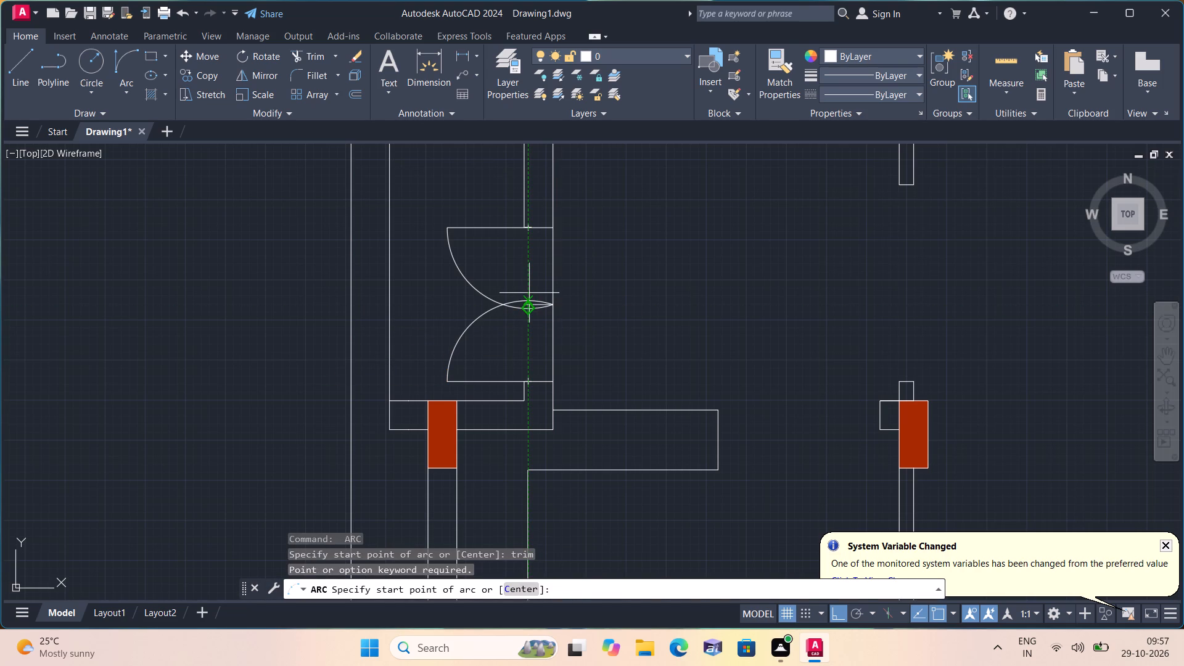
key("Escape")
Trim the short mid line and the overlapping arc ends so the left-hand double door's two swings meet at one point.
type("trim")
key("space")
left_click_drag(527, 281, 516, 336)
left_click_drag(536, 305, 540, 329)
key("space")
Draw a line along the wall's lower face to close the single door opening of the small upper-right room.
scroll(665, 277, "down", 1)
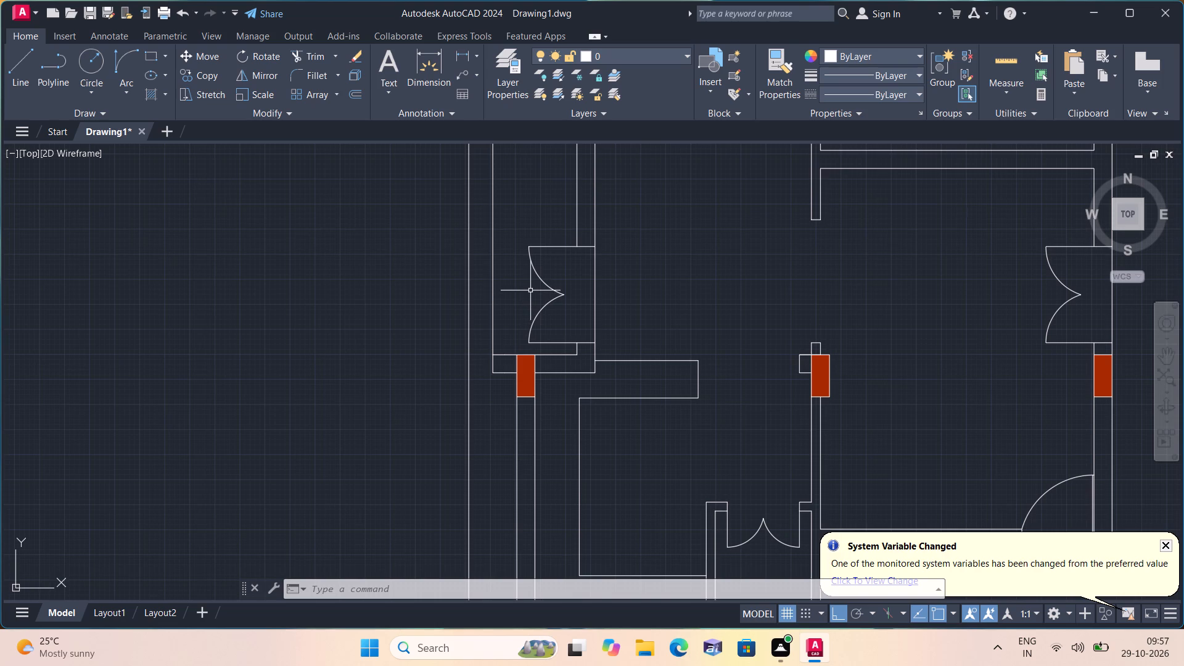
scroll(582, 311, "down", 1)
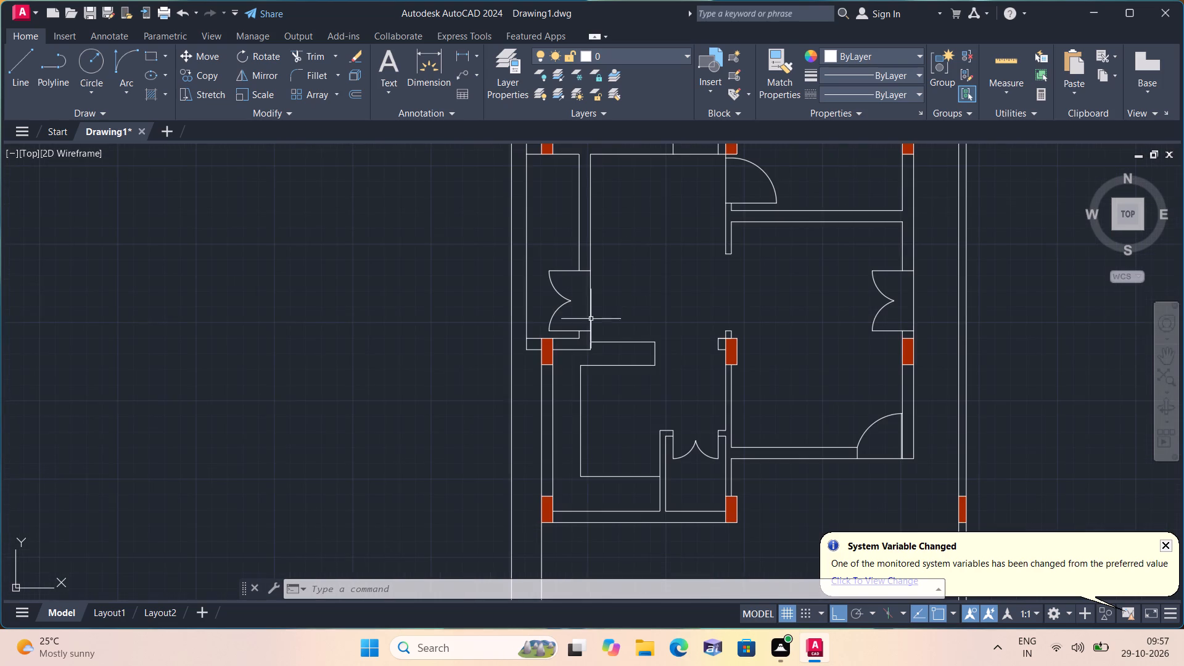
middle_click_drag(609, 321, 499, 279)
scroll(499, 279, "down", 1)
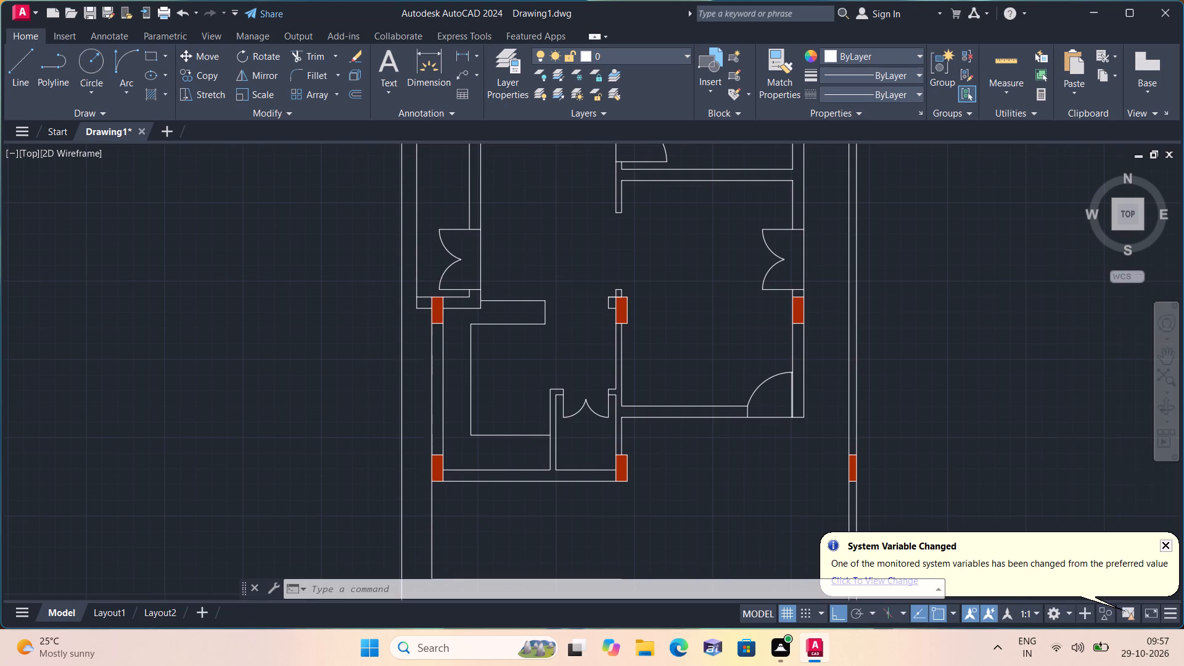
middle_click_drag(524, 266, 533, 314)
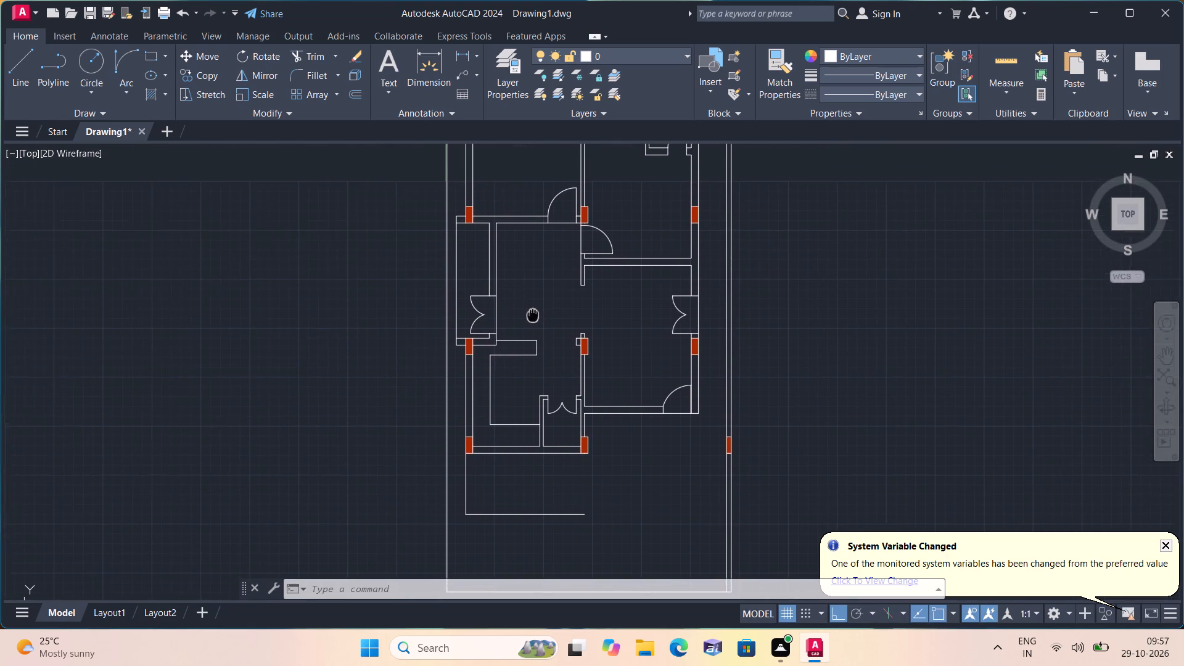
middle_click_drag(533, 314, 565, 385)
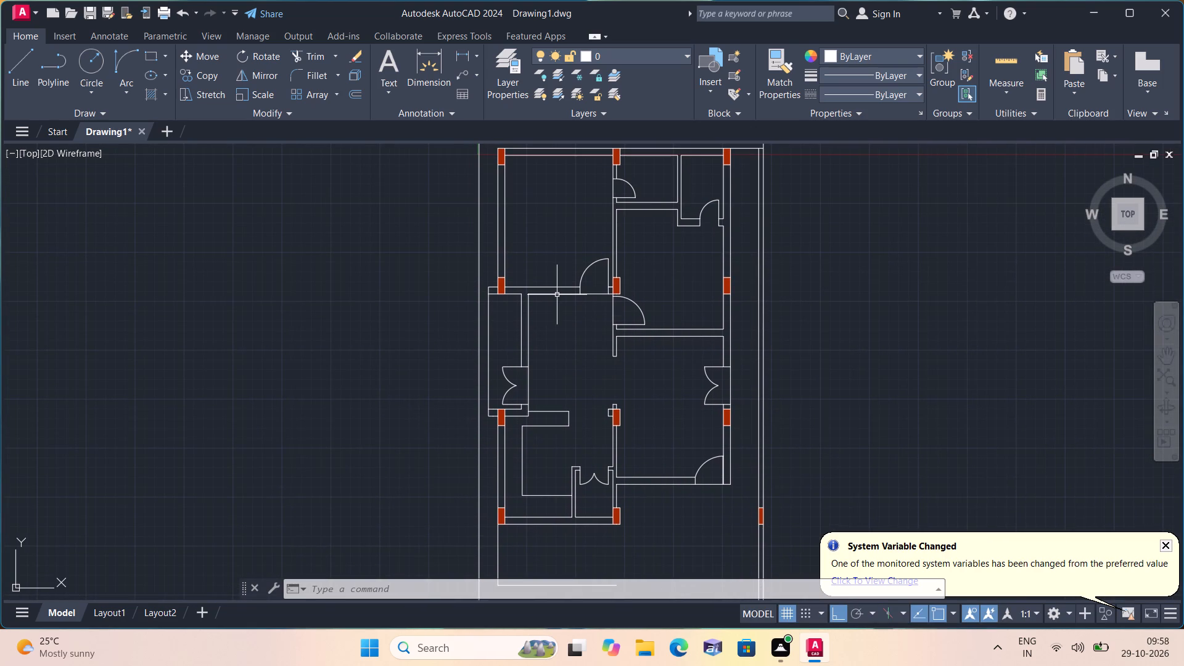
type("l")
key("space")
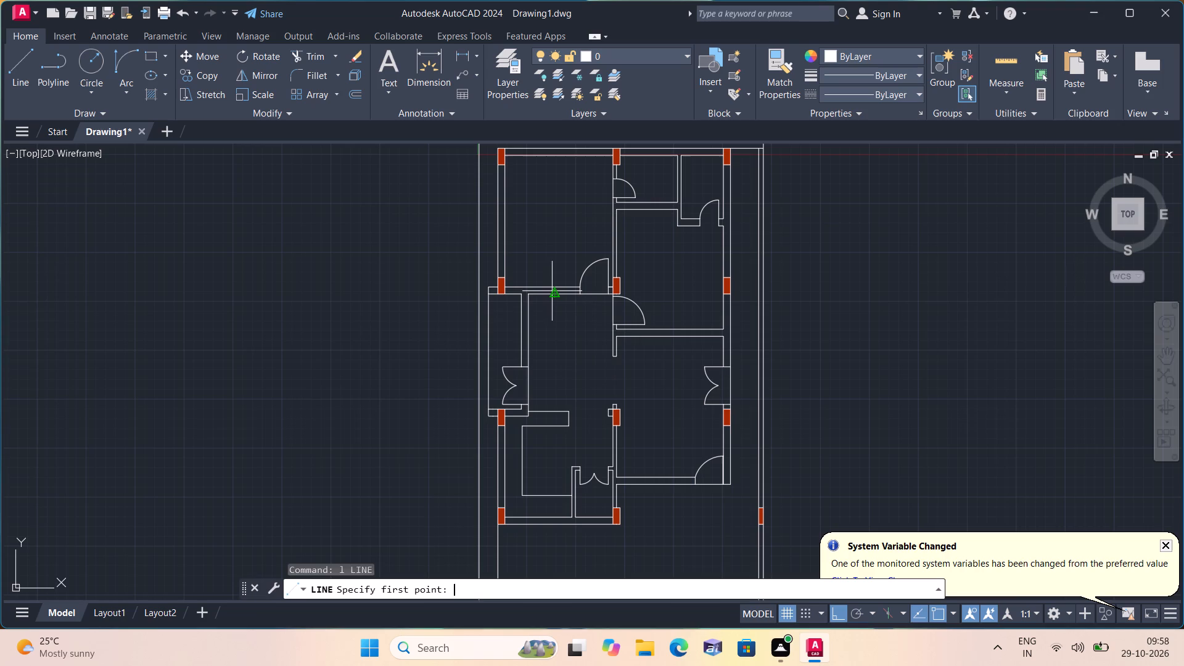
scroll(705, 231, "up", 2)
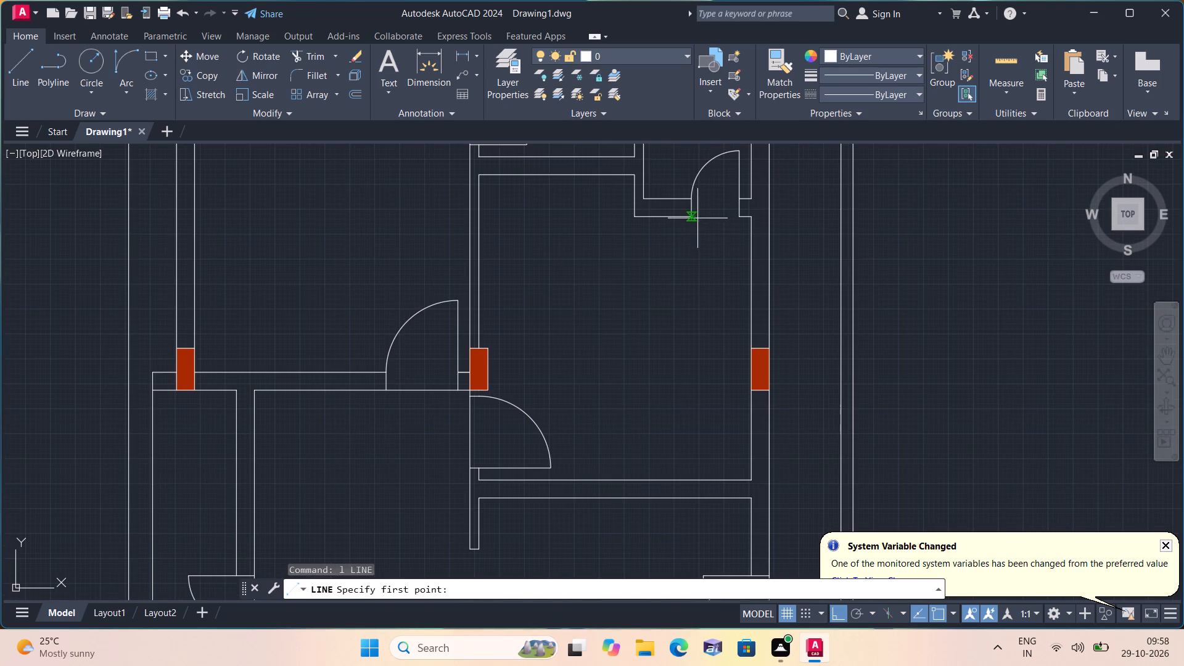
left_click(696, 217)
left_click(739, 219)
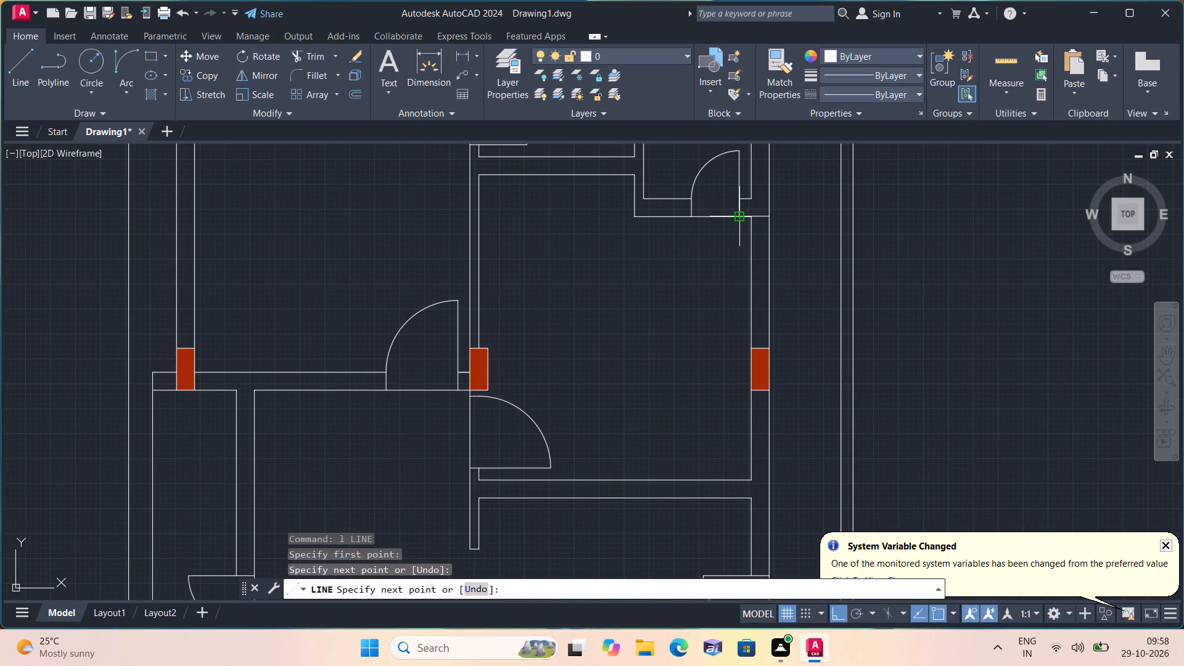
key("space")
Draw a line along the wall's upper face to close the double door opening of the small room at the plan's bottom.
key("space")
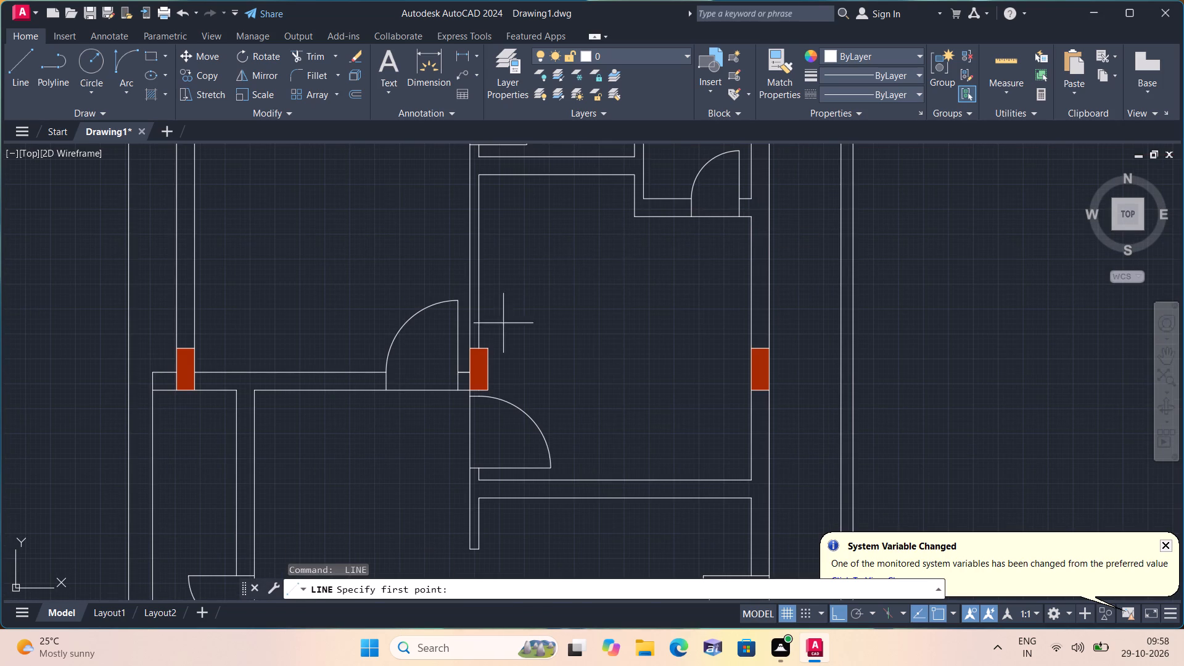
scroll(628, 361, "down", 1)
middle_click_drag(623, 361, 622, 171)
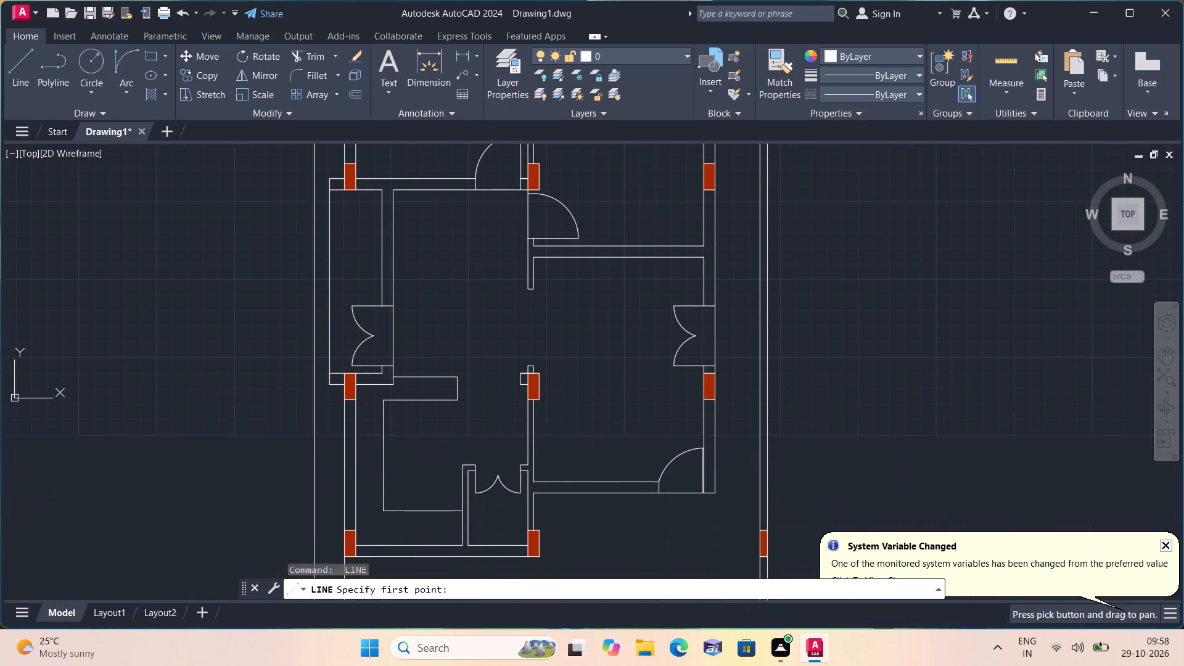
middle_click_drag(623, 339, 631, 225)
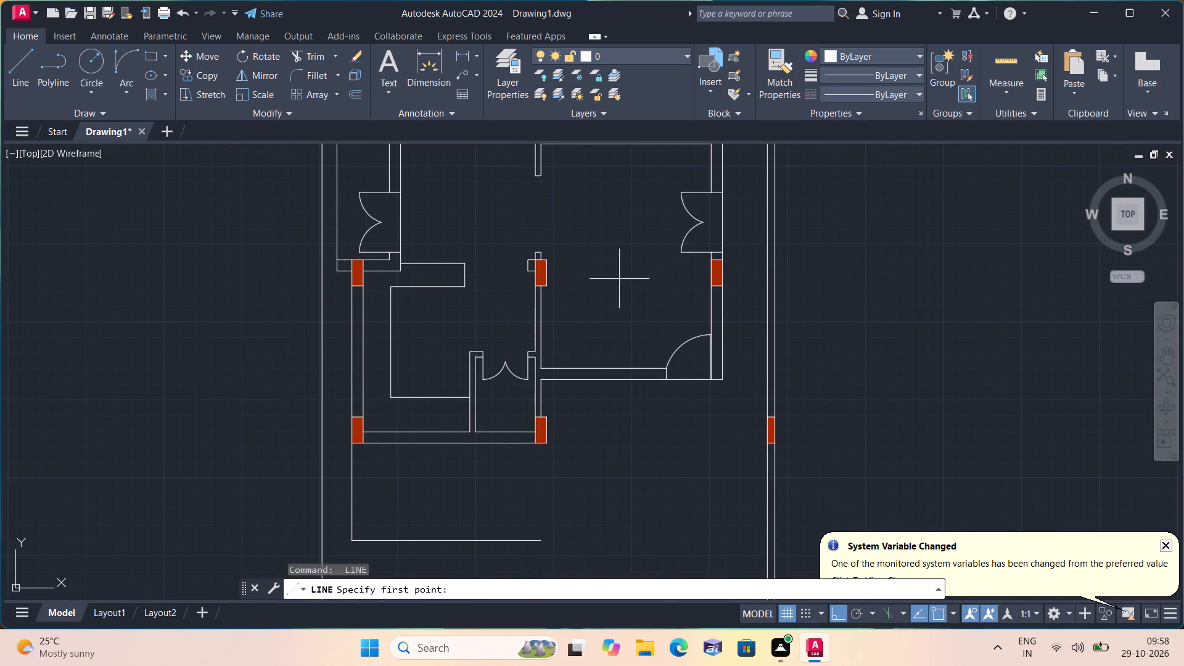
scroll(490, 358, "up", 1)
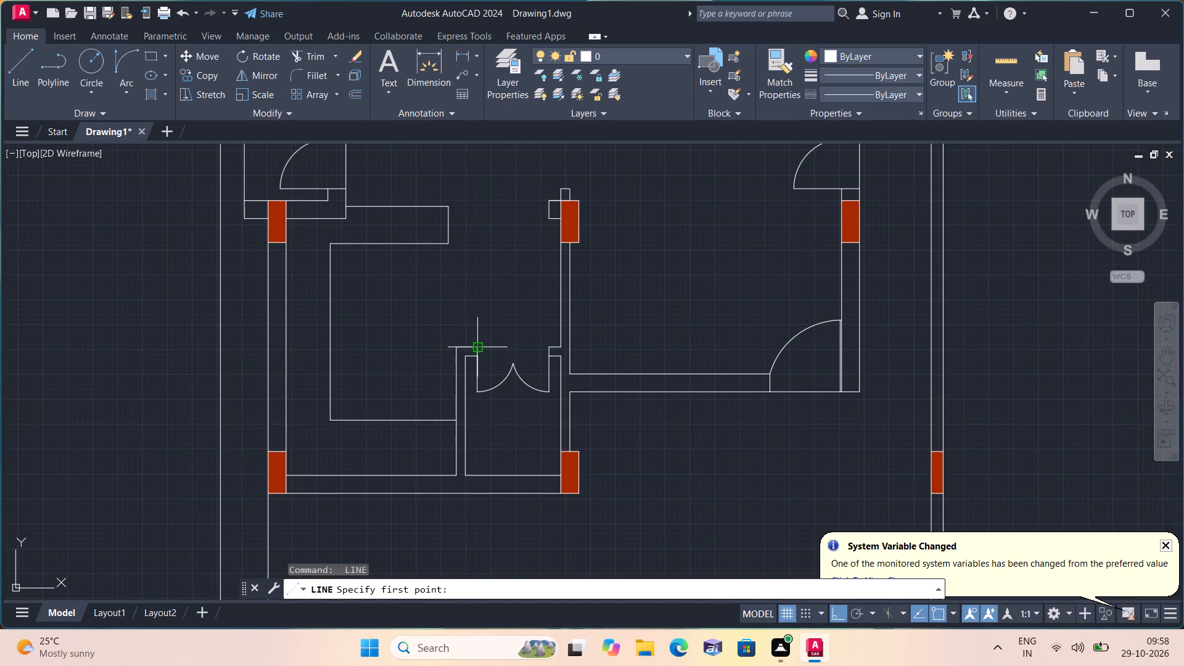
left_click(480, 344)
left_click(543, 346)
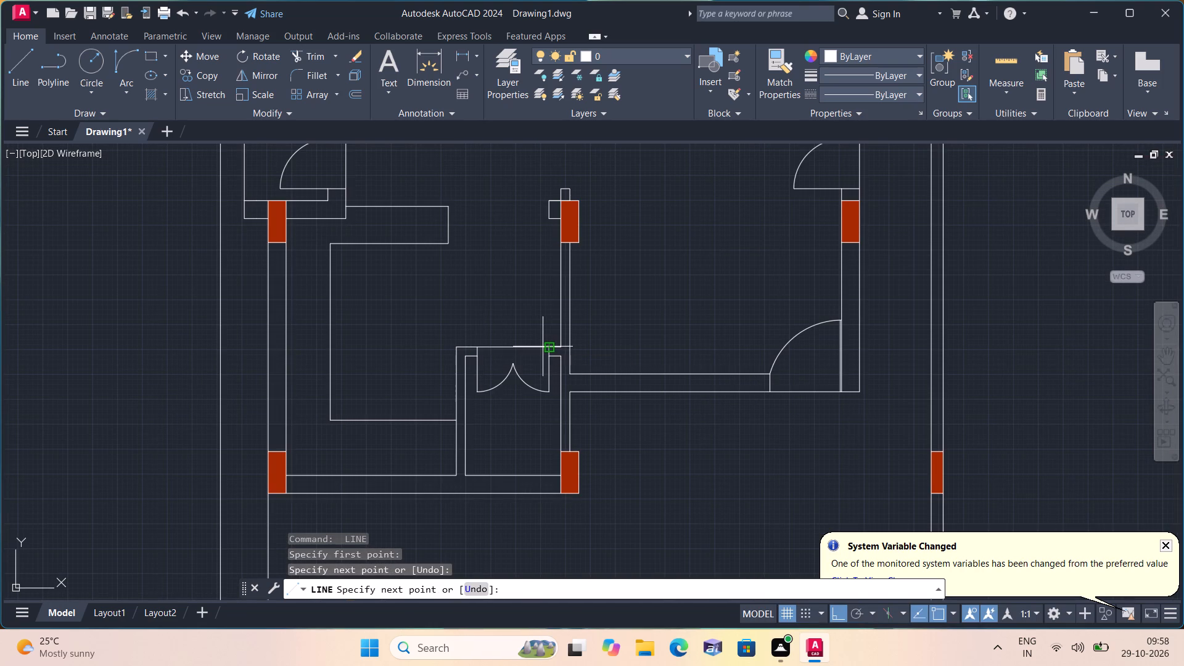
key("space")
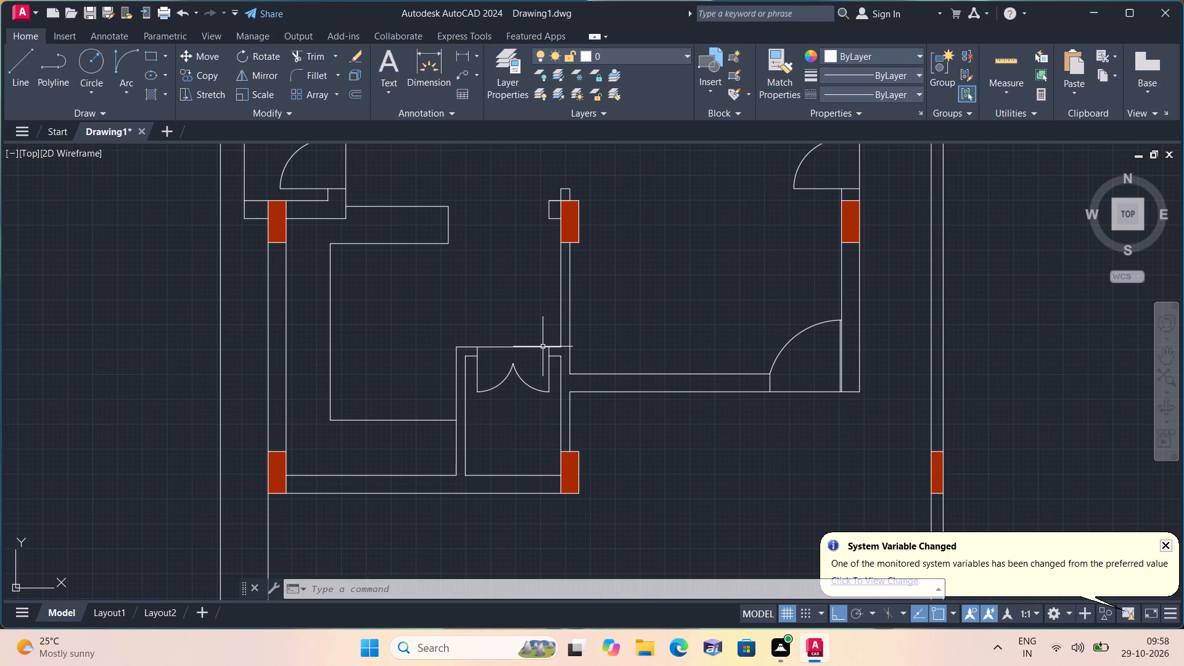
Look over the whole floor plan for door openings that still lack a closing line.
key("space")
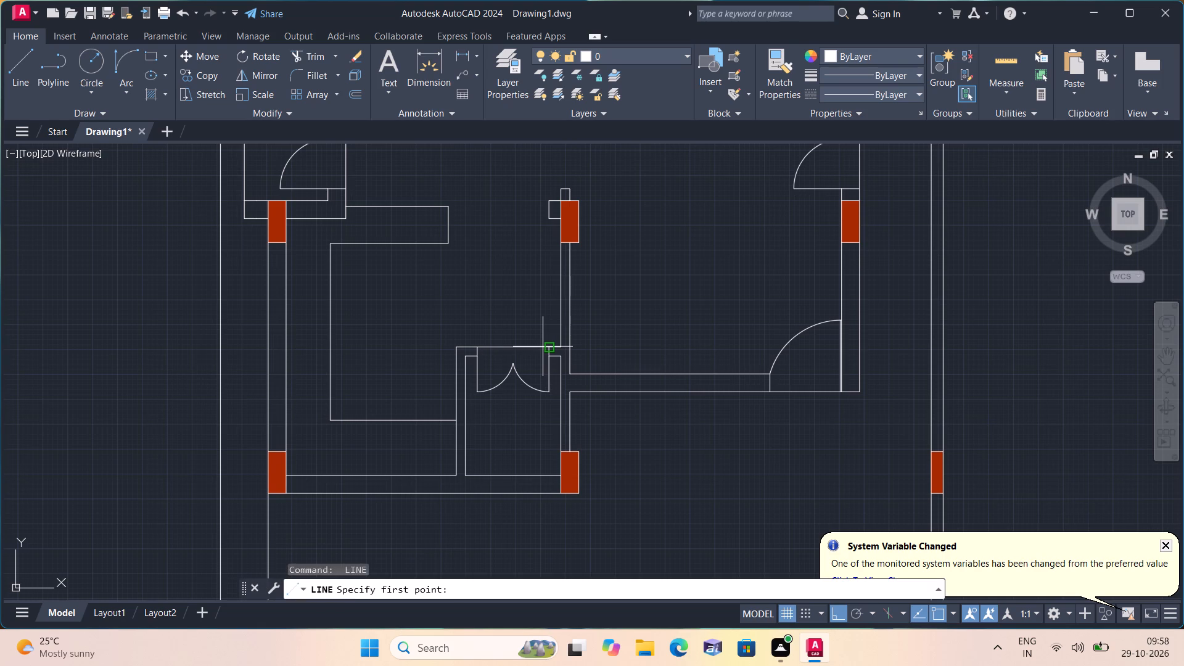
scroll(628, 279, "down", 2)
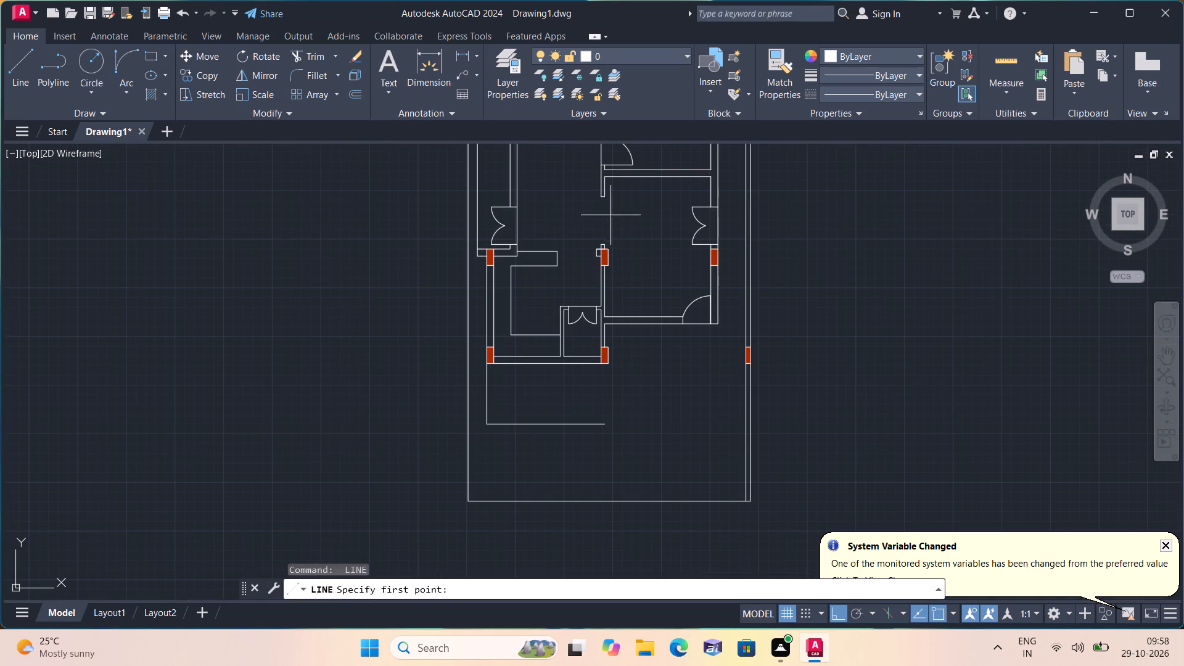
middle_click_drag(604, 205, 554, 303)
scroll(585, 207, "down", 1)
scroll(561, 300, "up", 2)
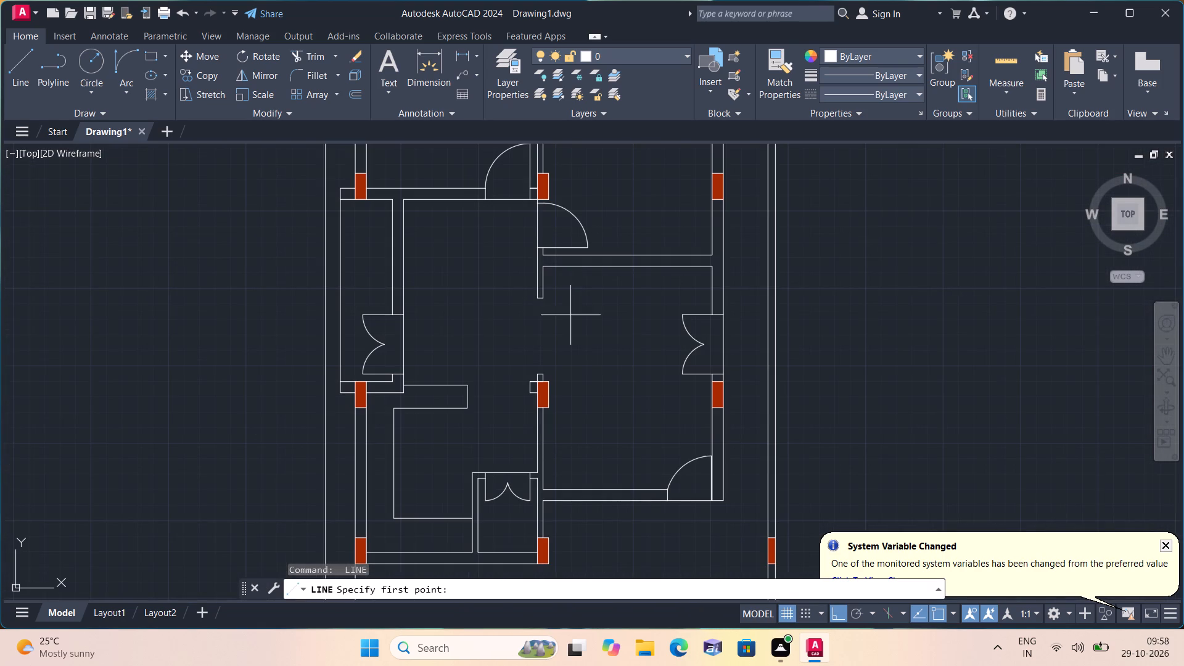
middle_click_drag(580, 300, 582, 405)
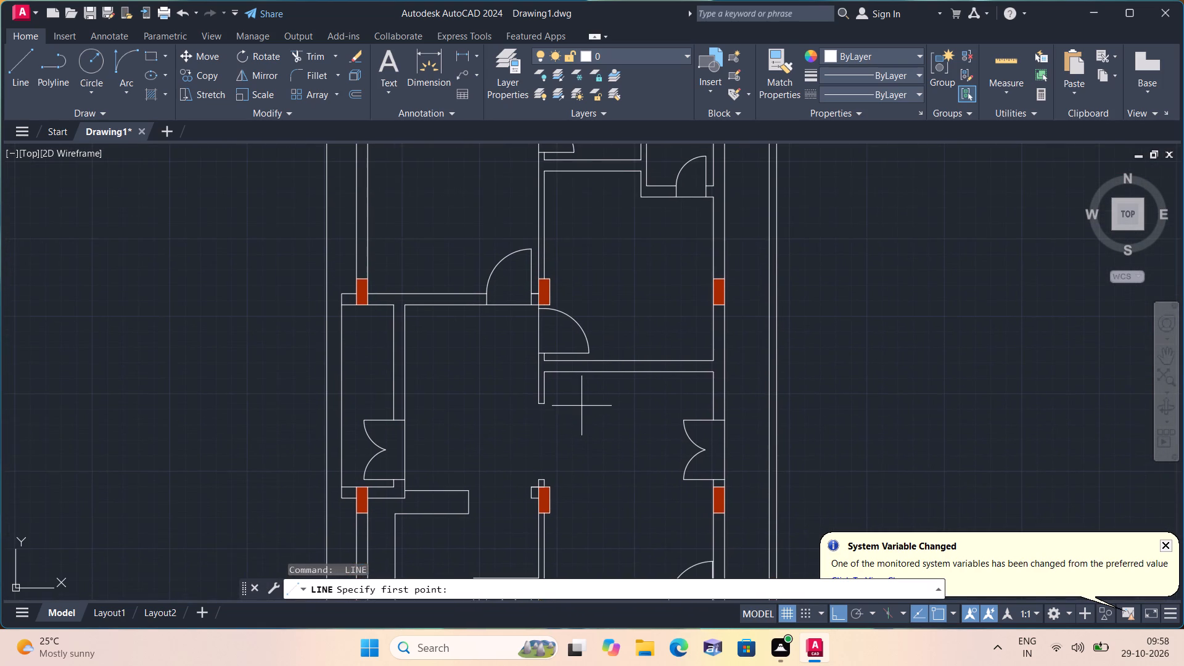
scroll(573, 240, "down", 1)
middle_click_drag(571, 240, 541, 347)
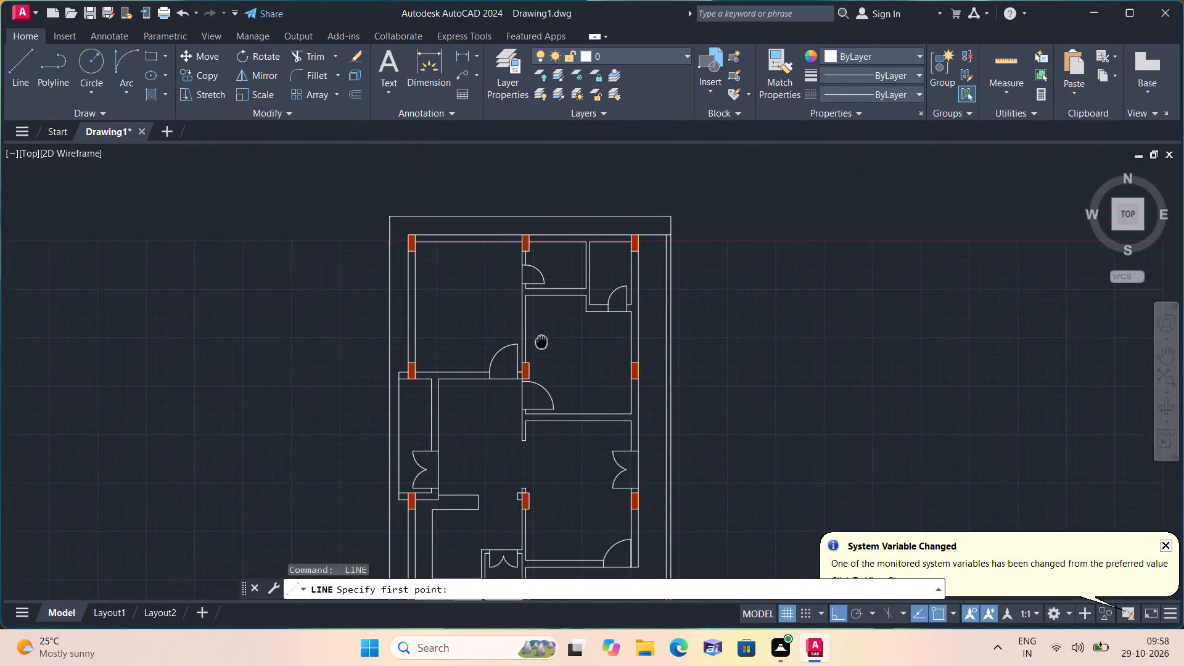
middle_click_drag(541, 347, 541, 356)
middle_click_drag(549, 365, 528, 334)
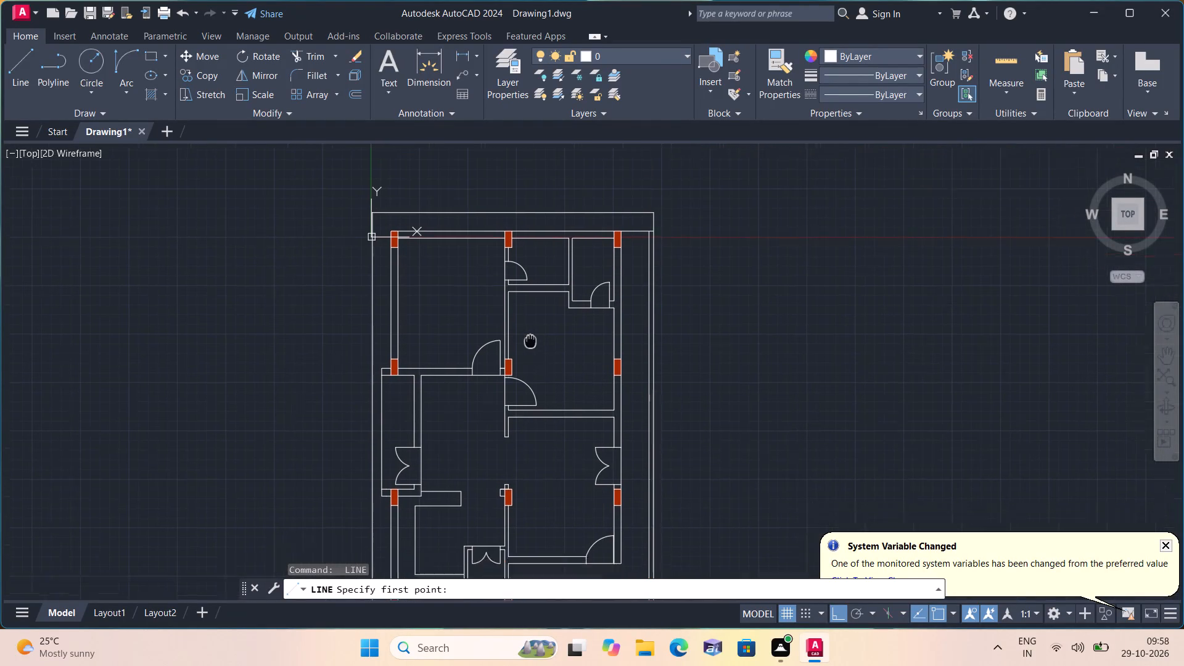
middle_click_drag(528, 334, 505, 250)
Create a new layer, Layer1, with its colour set to cyan.
left_click(498, 91)
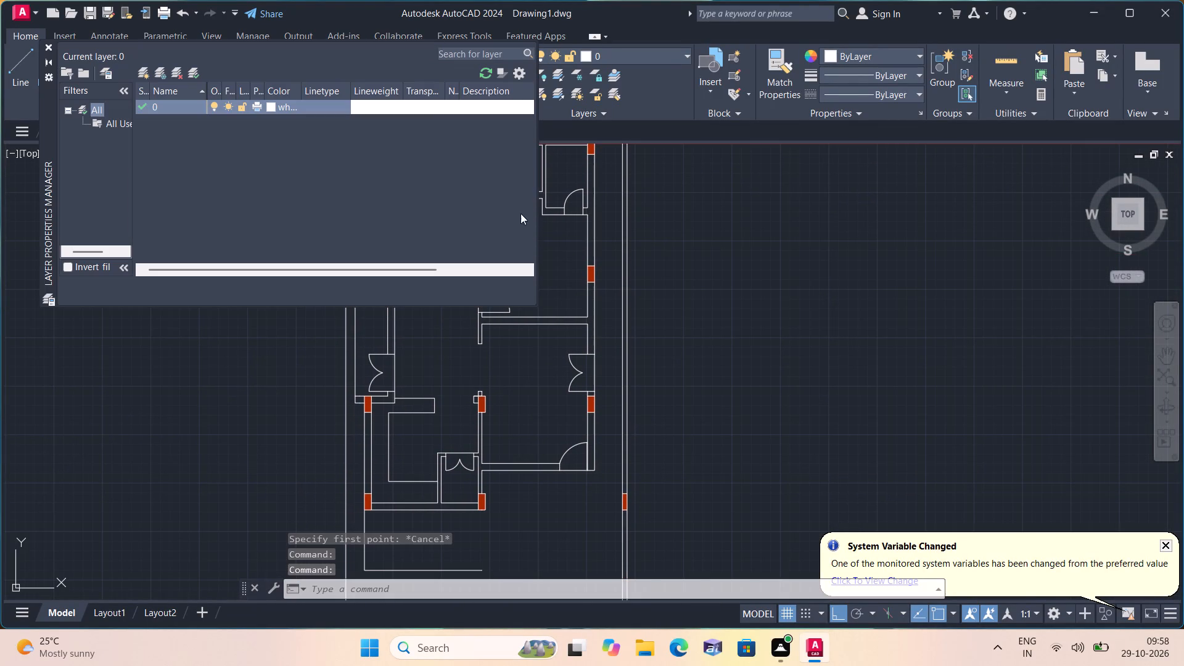
right_click(448, 203)
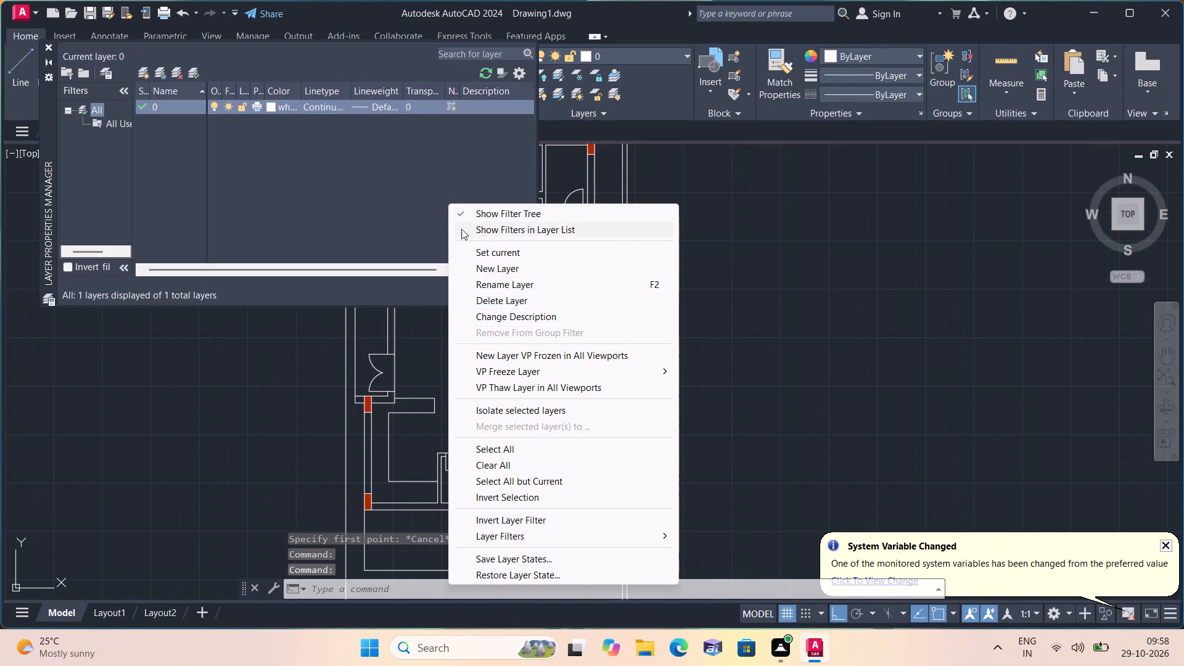
left_click(495, 271)
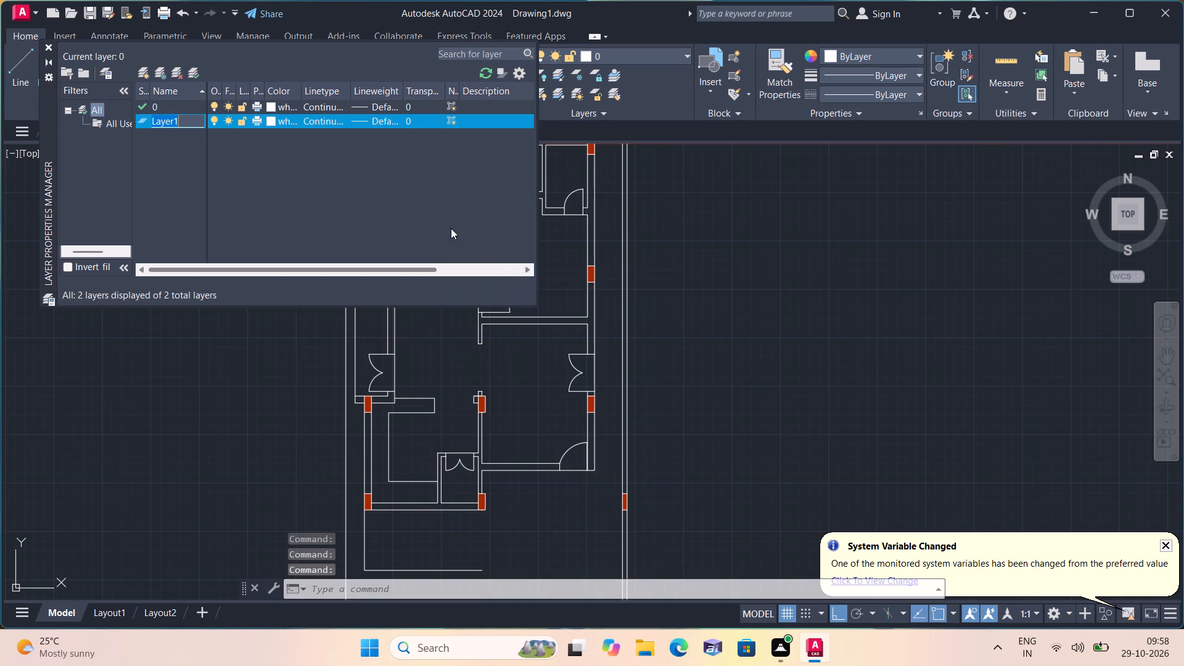
left_click(273, 121)
left_click(509, 353)
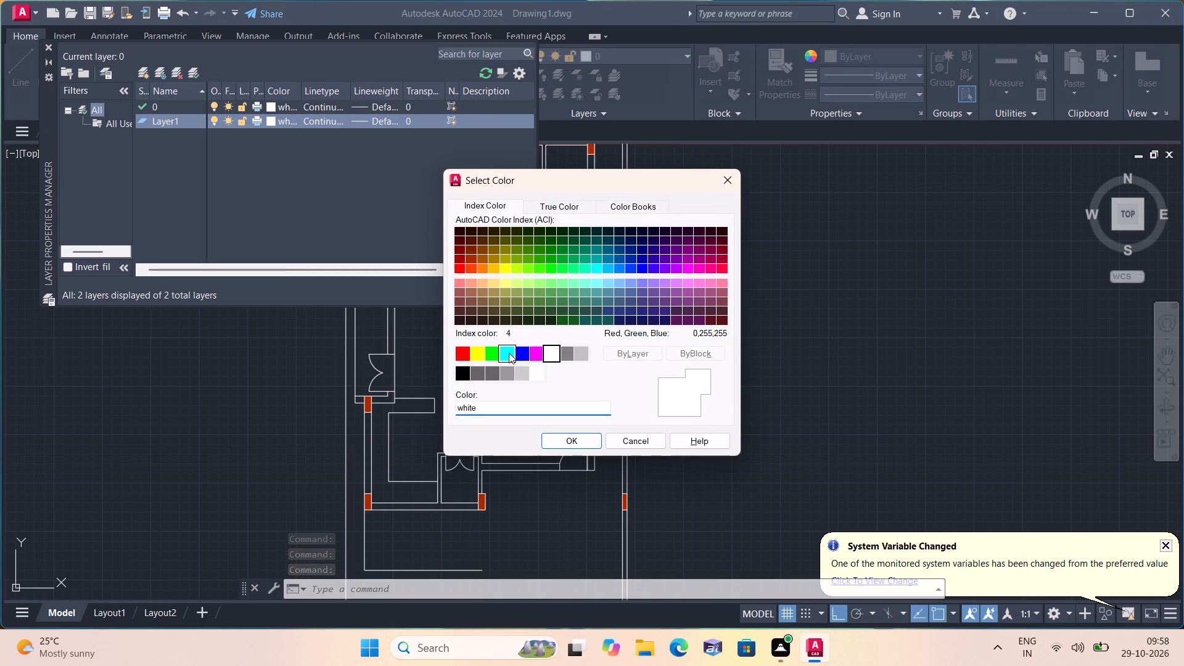
left_click(558, 437)
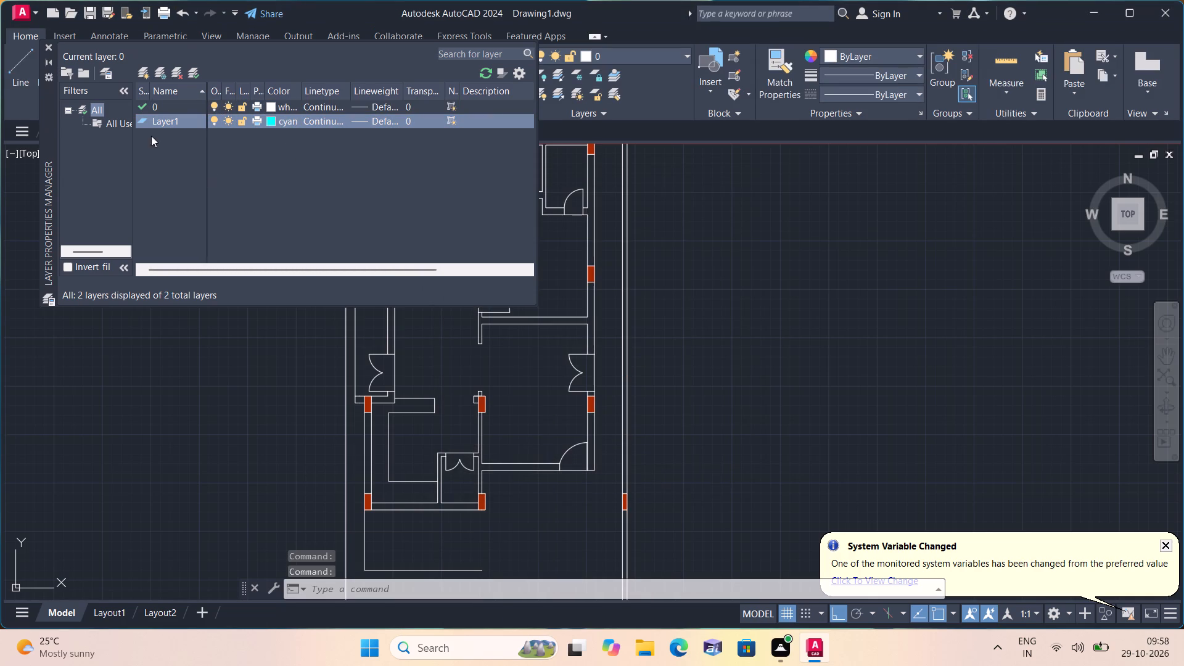
left_click(44, 46)
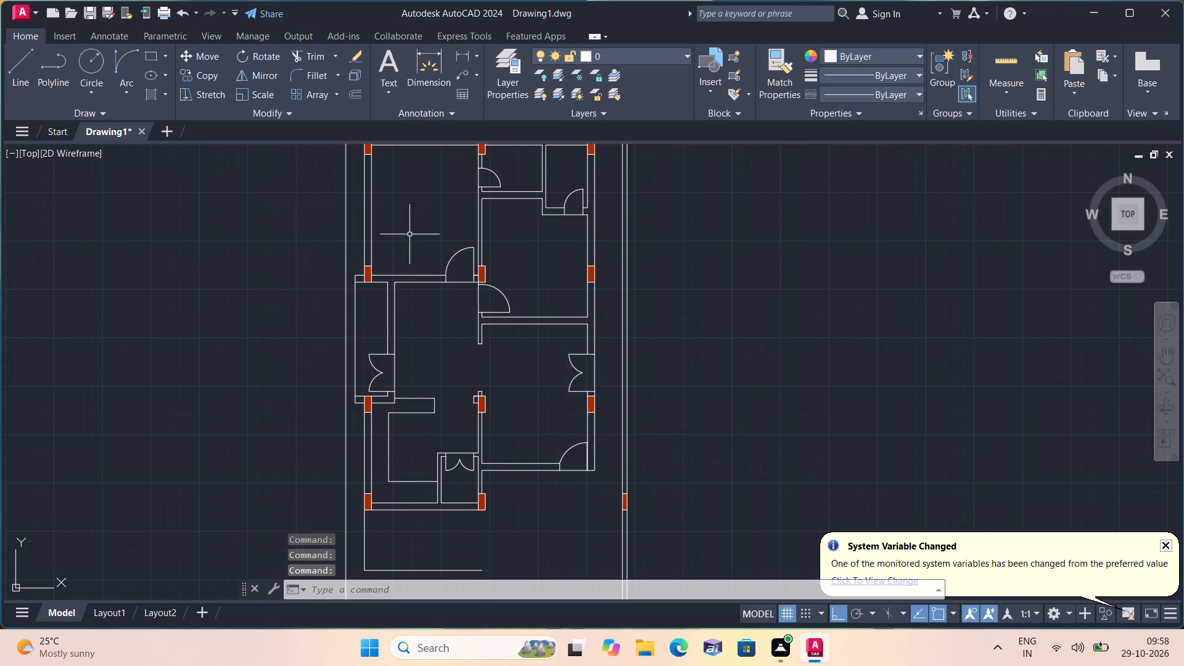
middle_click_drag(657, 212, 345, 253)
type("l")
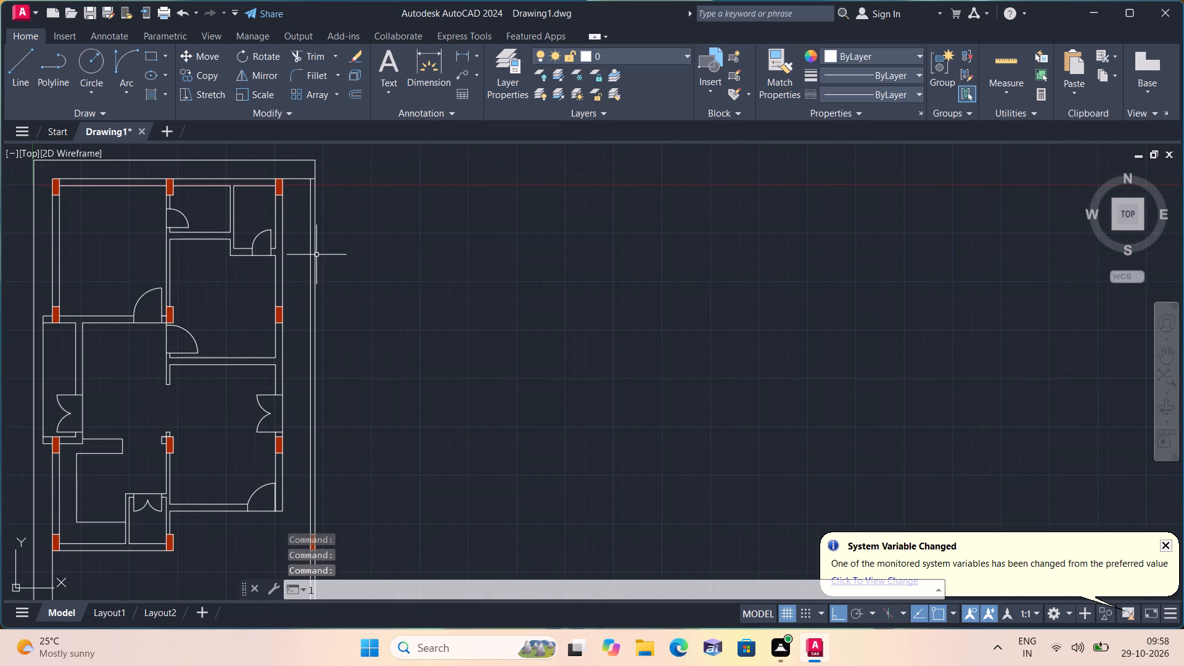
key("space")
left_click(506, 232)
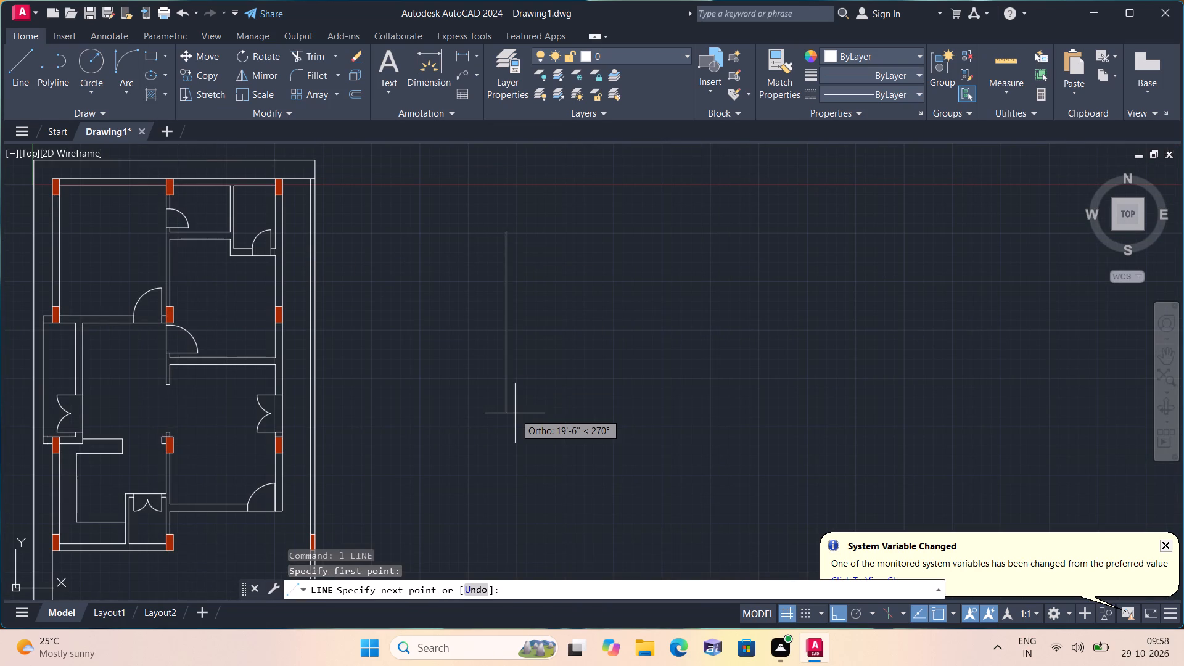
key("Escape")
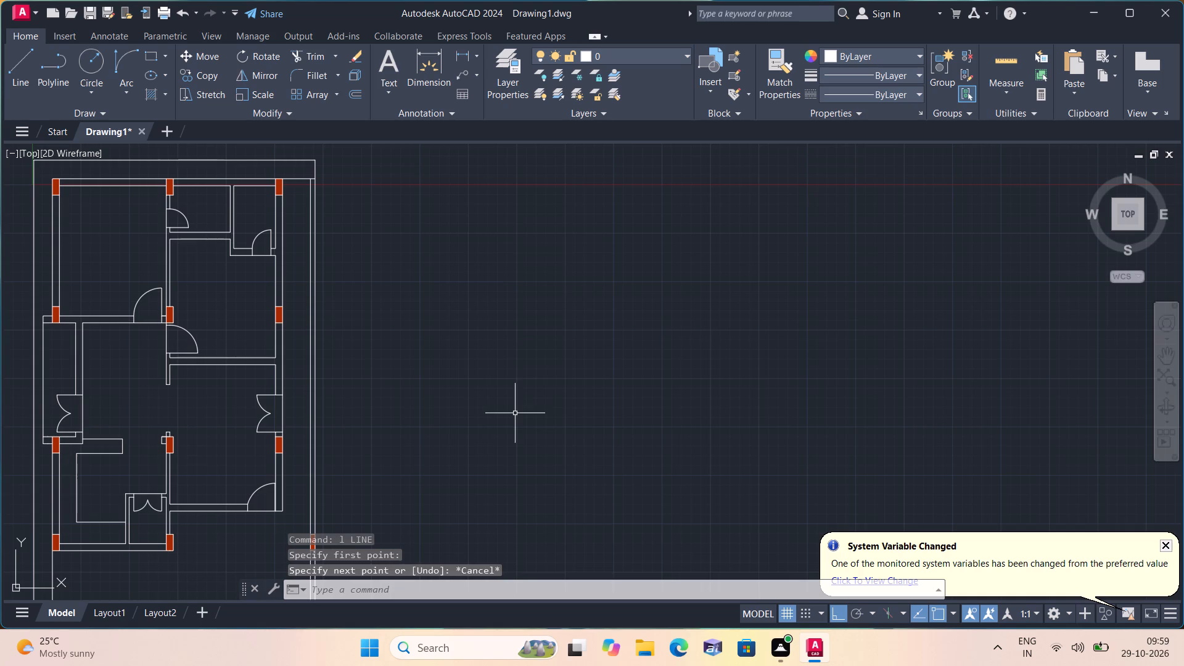
Make Layer1 current and draw an upright rectangle 9" wide and 5' high in the empty space beside the floor plan.
left_click(636, 60)
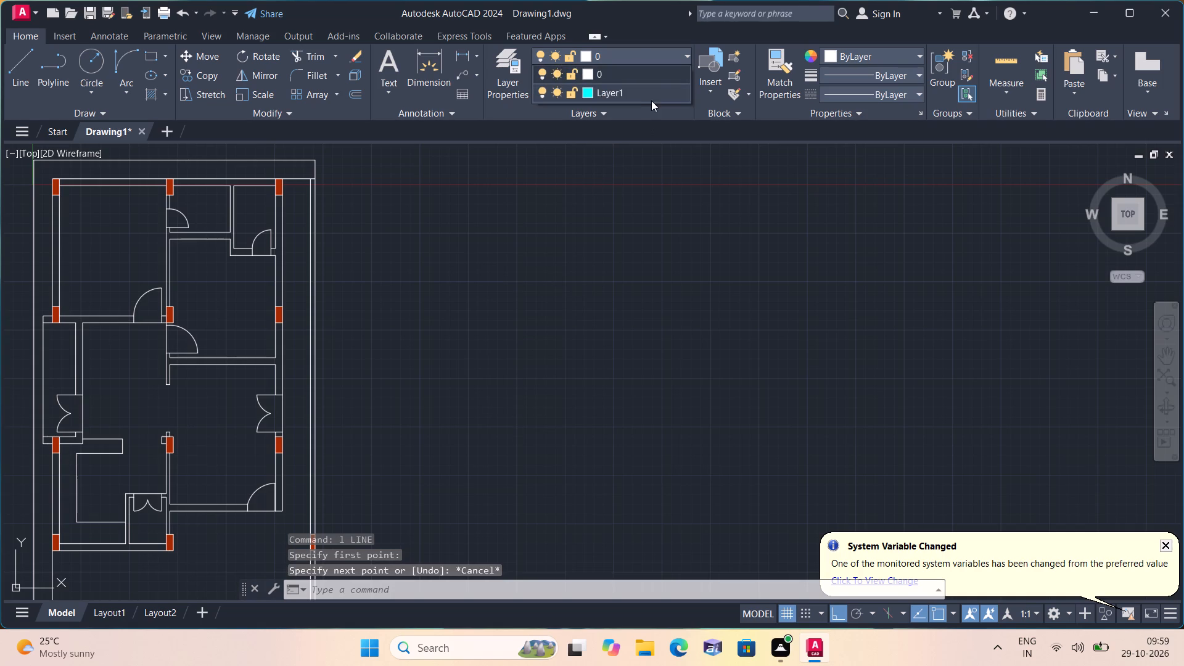
left_click(649, 91)
key("l")
key("space")
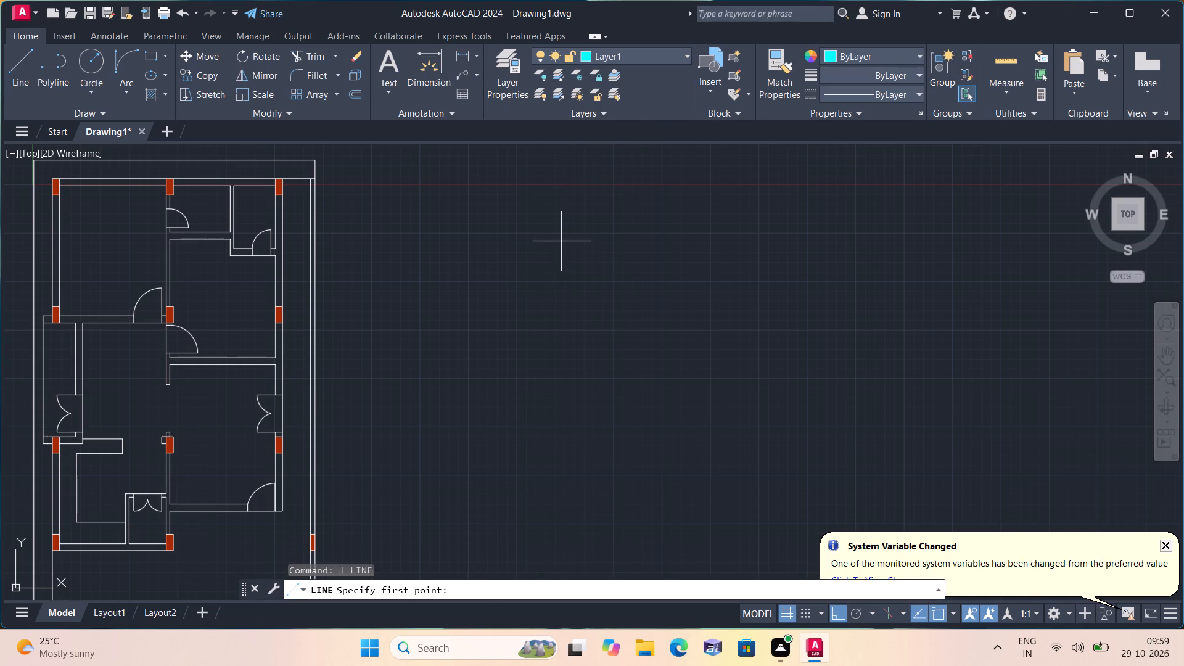
left_click(561, 240)
key("5")
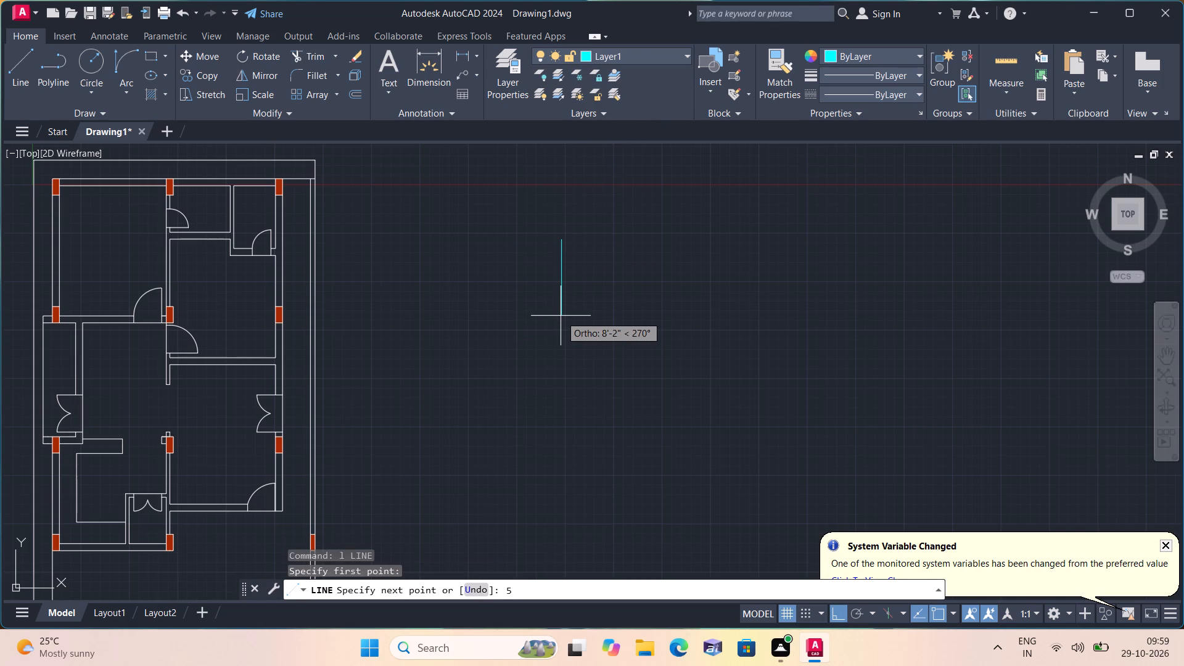
type("'")
key("space")
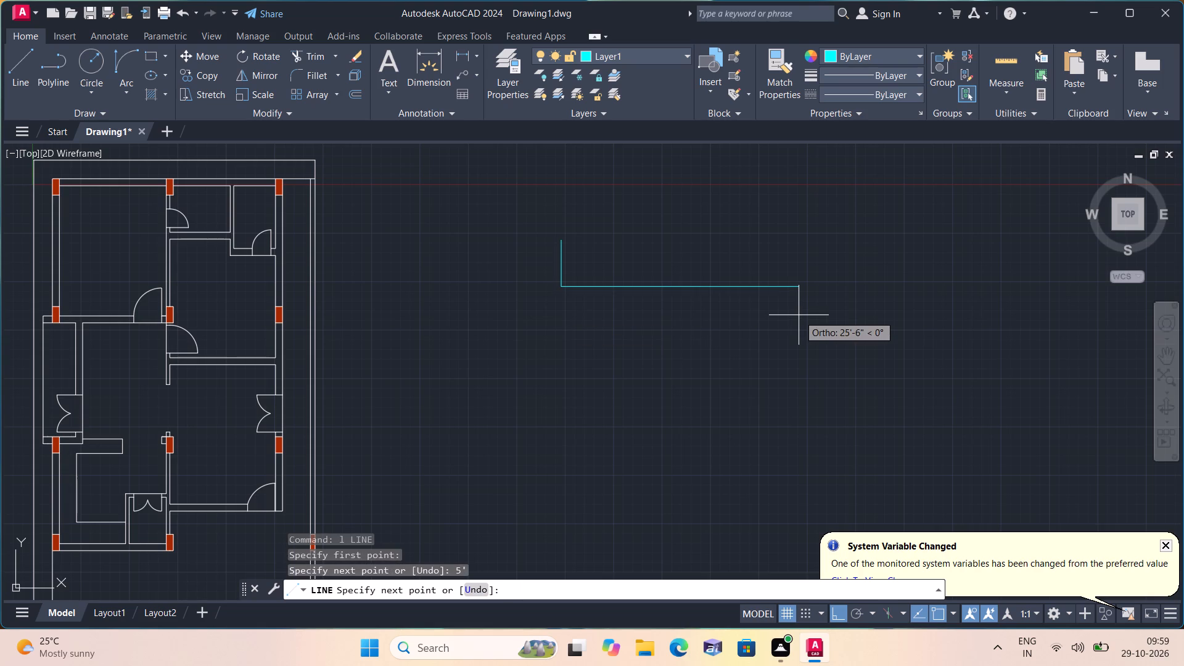
type("9\"")
key("space")
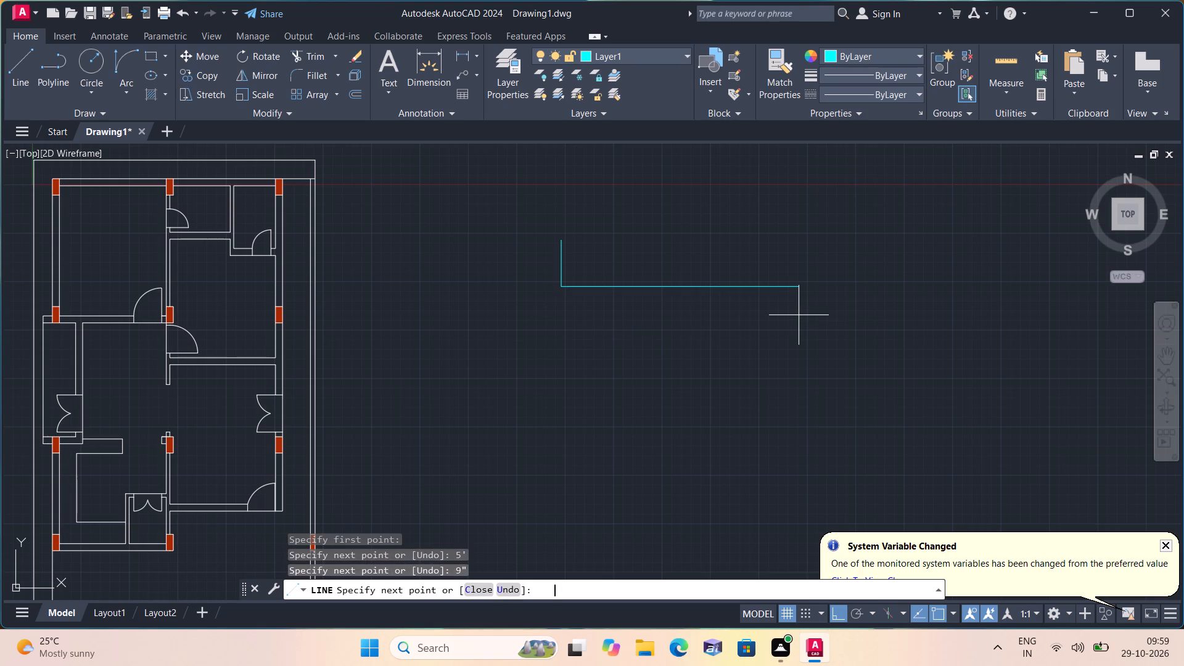
type("5'")
key("space")
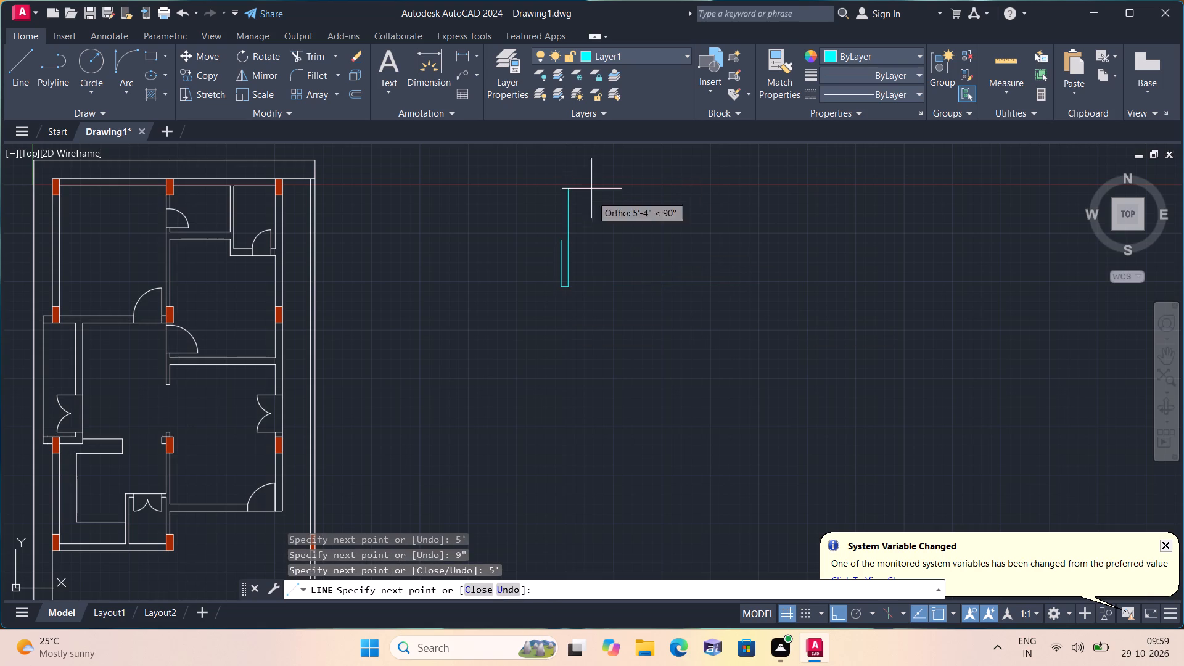
left_click(559, 243)
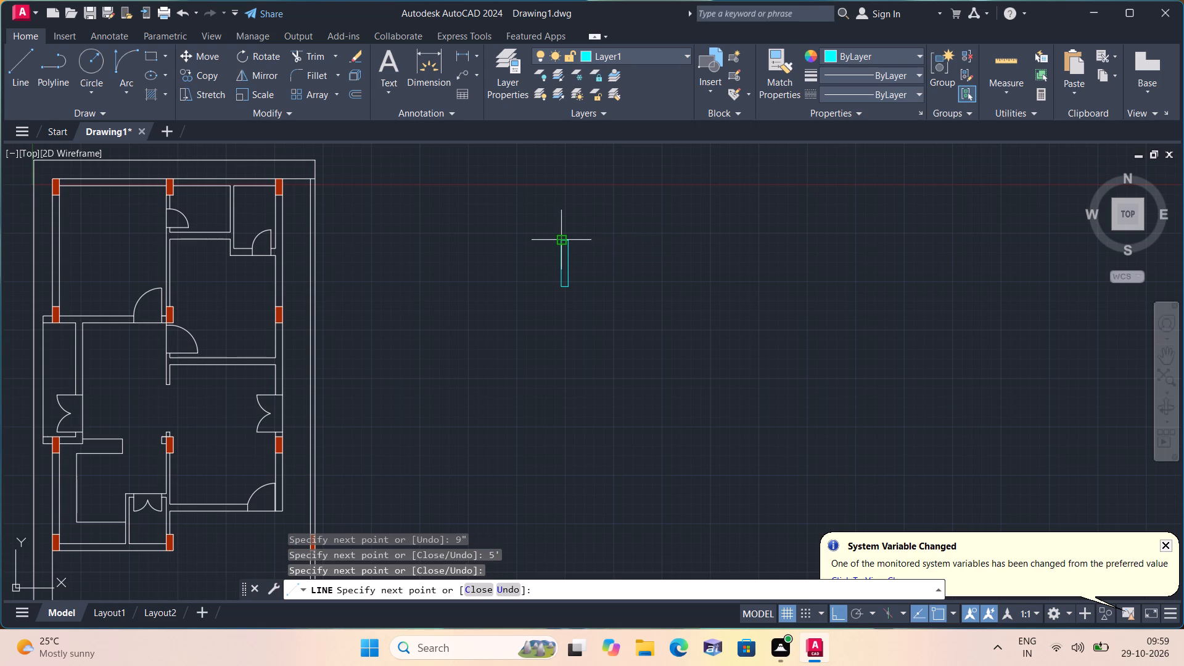
key("space")
Draw a vertical centre line in the 5' rectangle between the midpoints of its two short sides.
scroll(582, 267, "up", 3)
key("space")
left_click(524, 183)
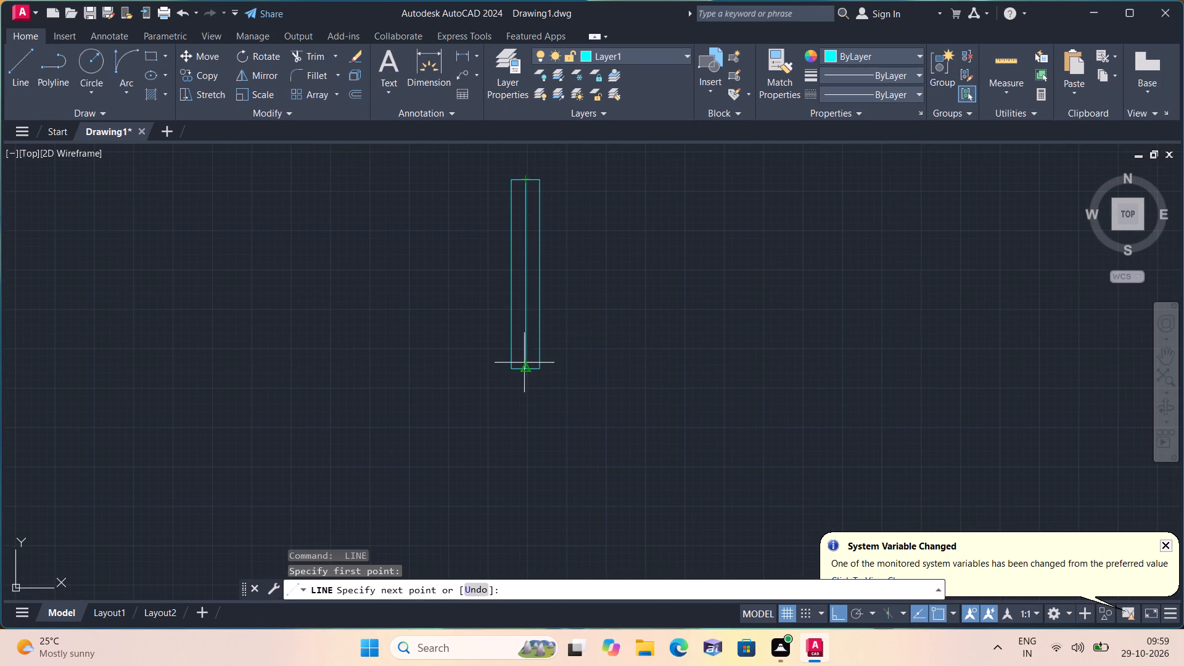
left_click(524, 366)
key("space")
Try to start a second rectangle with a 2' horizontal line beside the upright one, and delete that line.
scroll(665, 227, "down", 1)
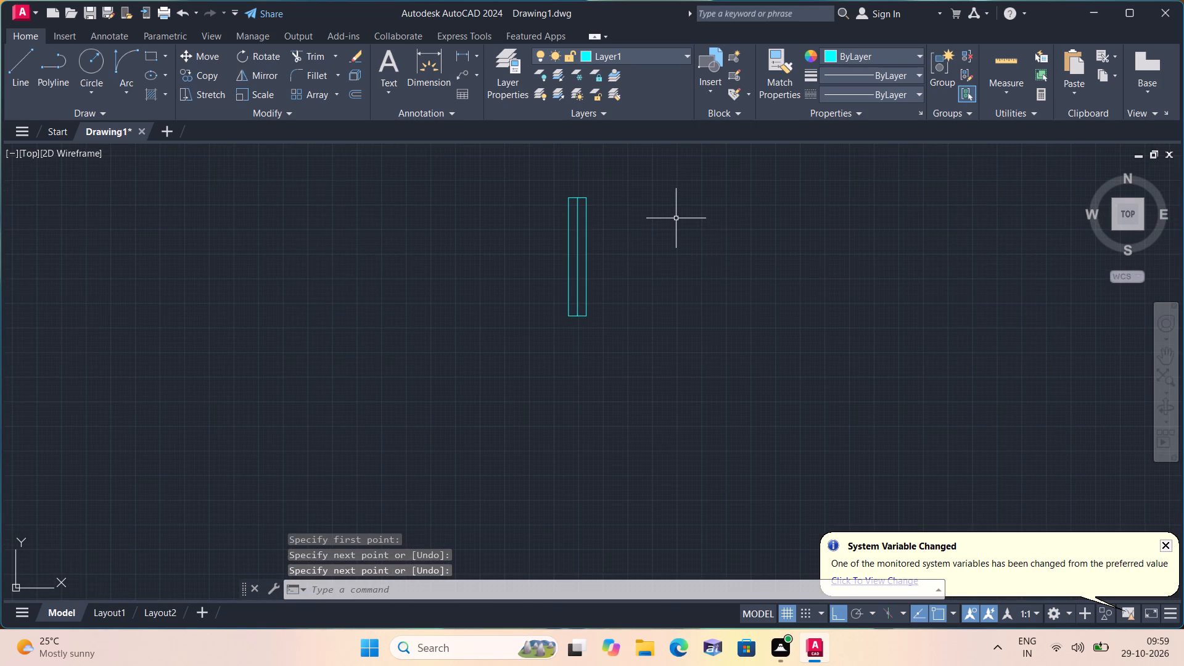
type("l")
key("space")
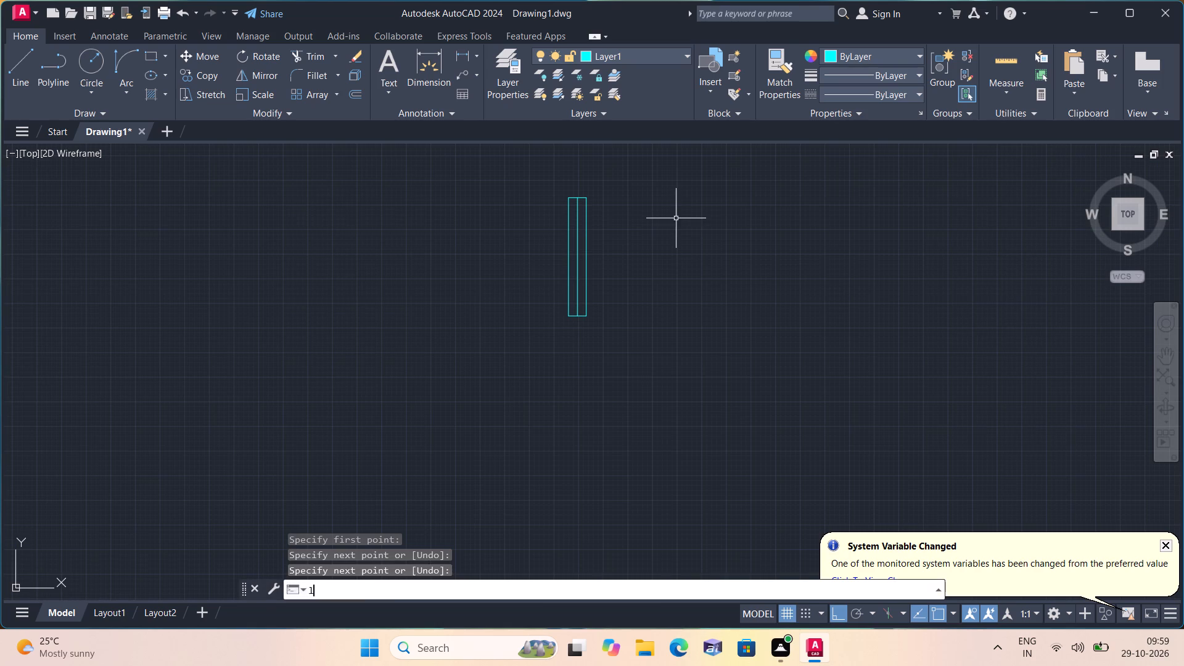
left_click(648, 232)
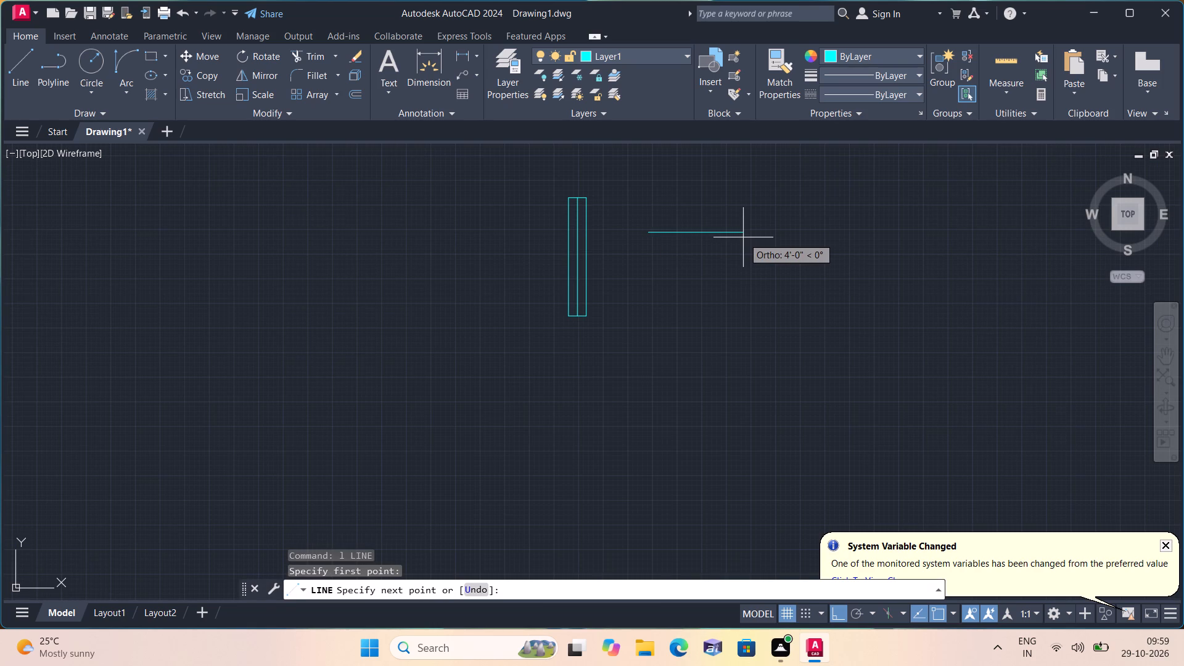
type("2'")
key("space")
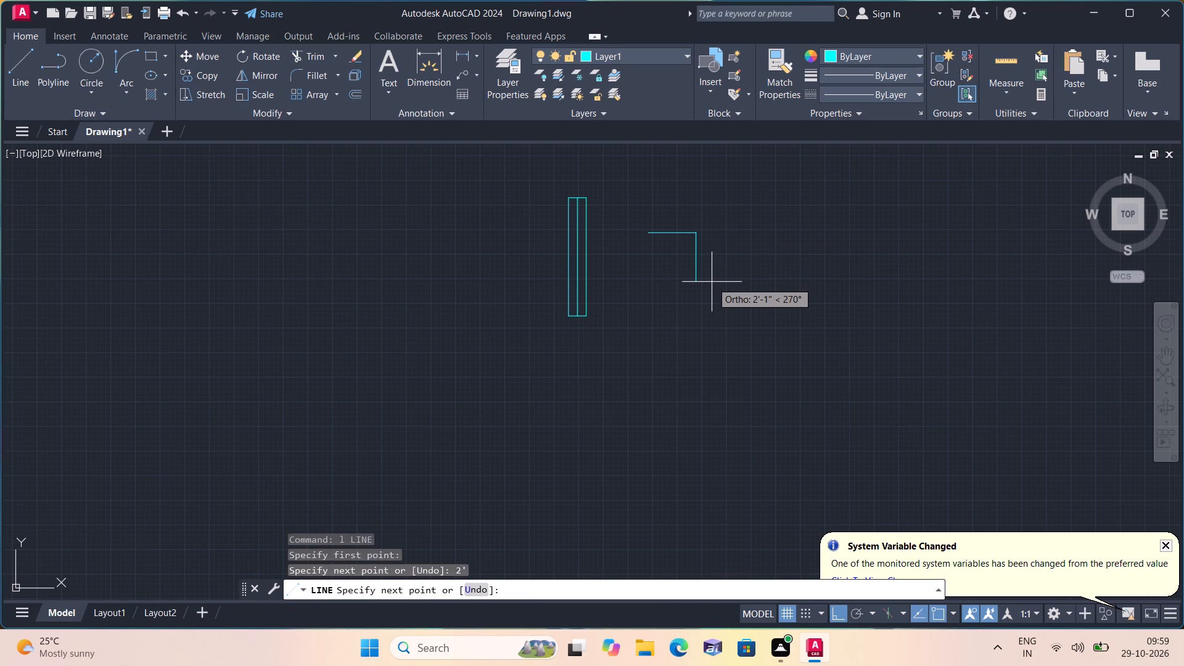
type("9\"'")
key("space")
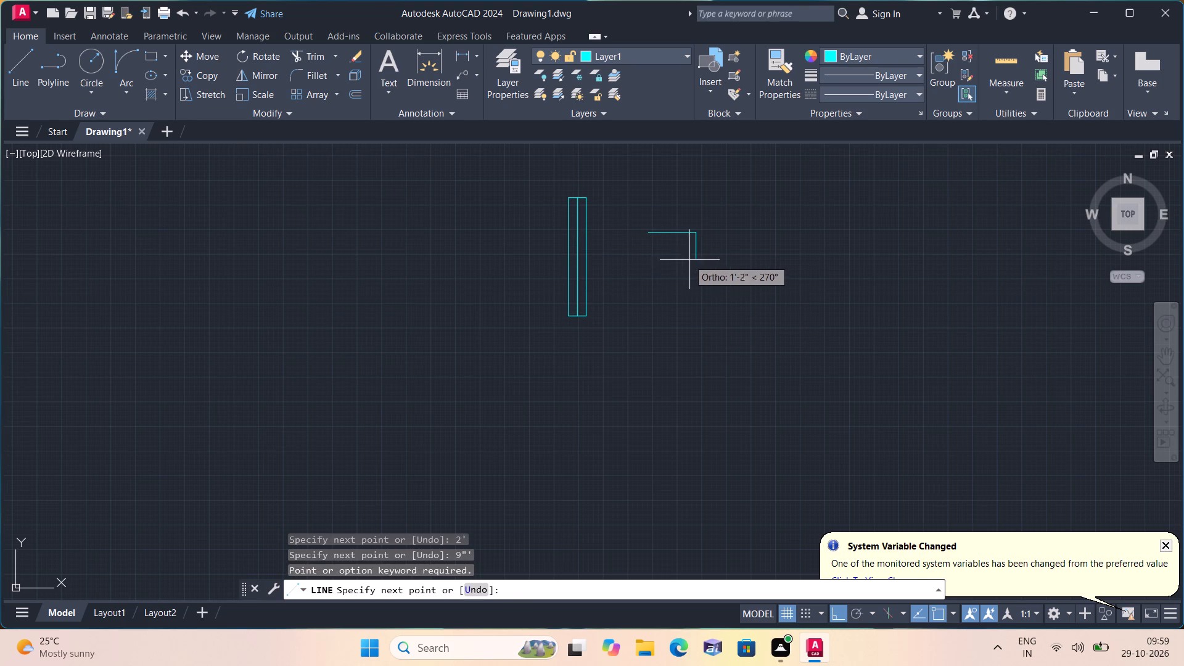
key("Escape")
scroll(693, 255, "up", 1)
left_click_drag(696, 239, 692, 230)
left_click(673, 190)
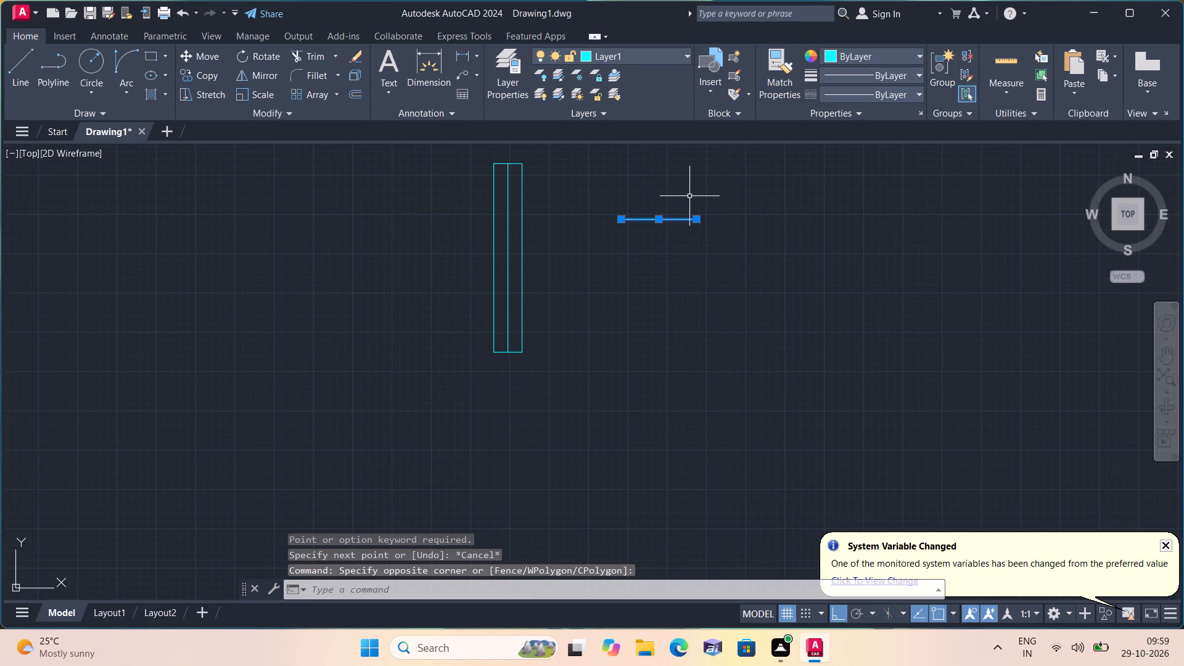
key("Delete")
Draw a horizontal rectangle 2' long and 9" high beside the upright 5' rectangle.
key("l")
key("space")
left_click(578, 239)
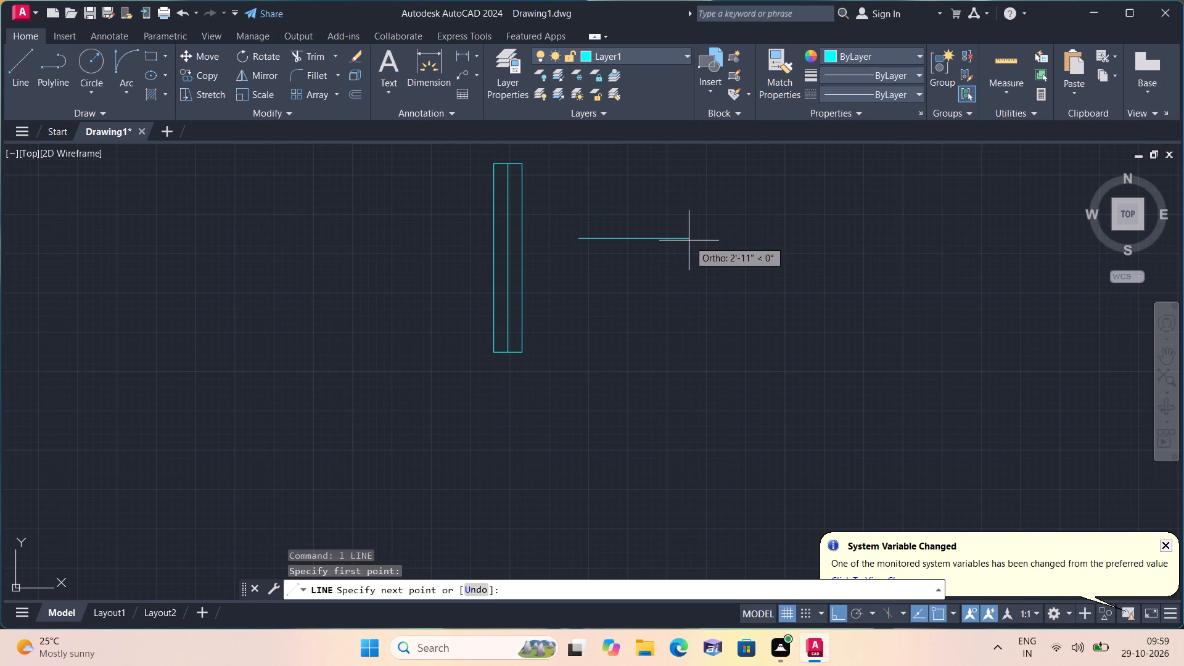
type("2'")
key("space")
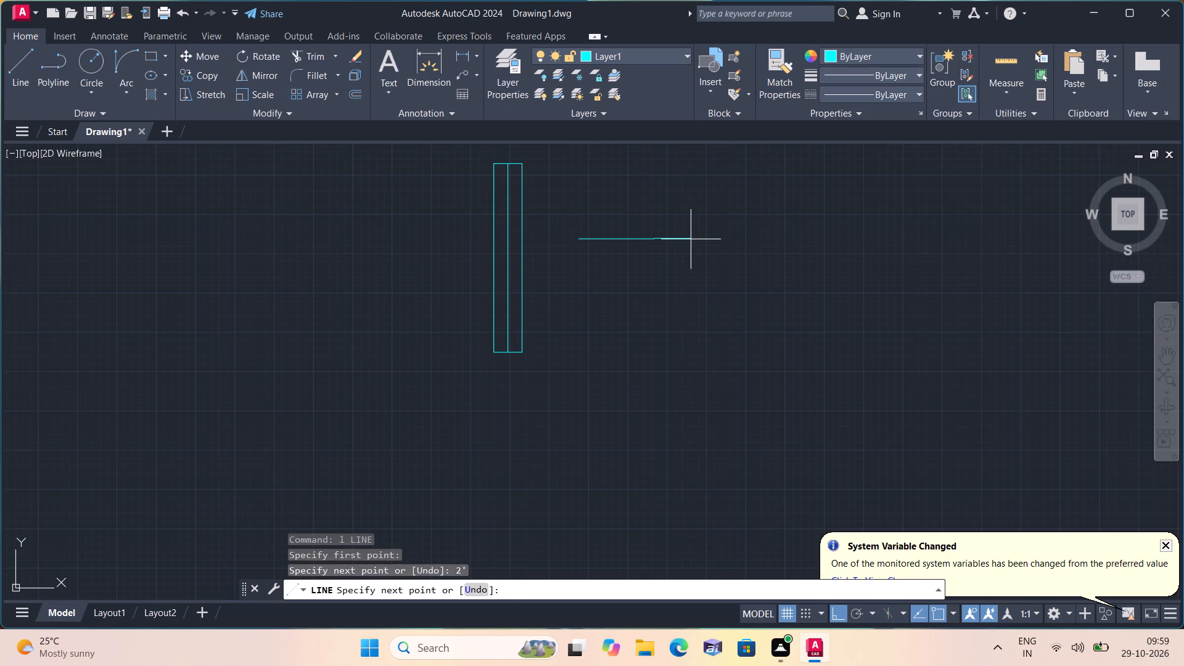
key("9")
key("shift+quotedbl")
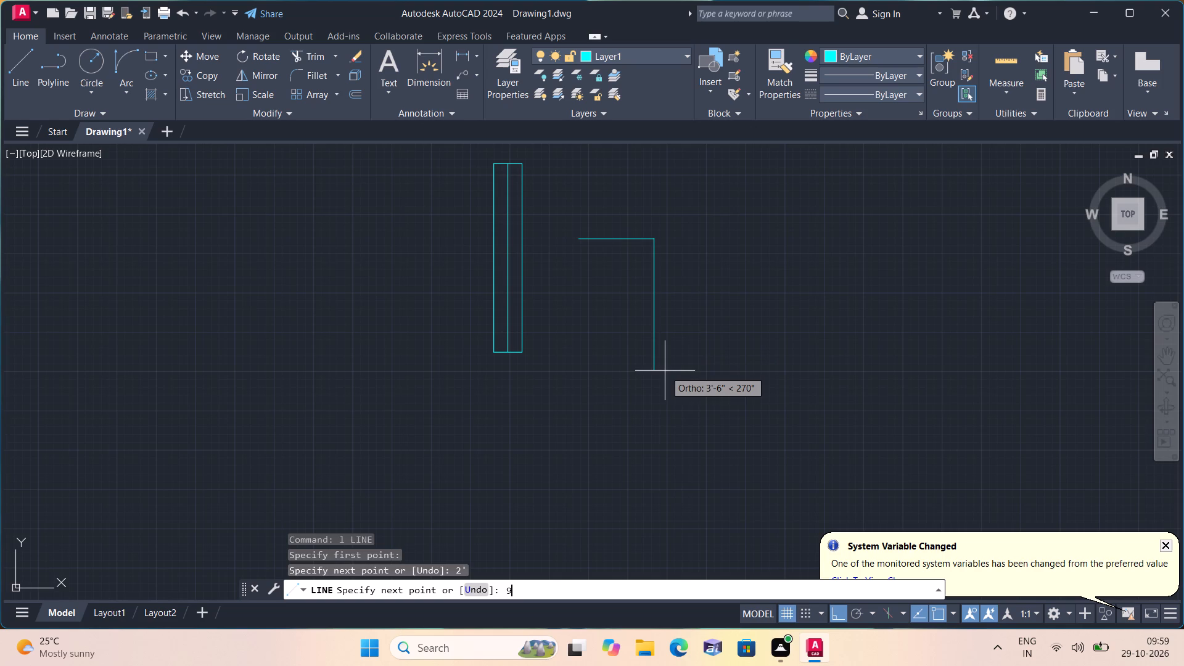
key("space")
type("2'")
key("space")
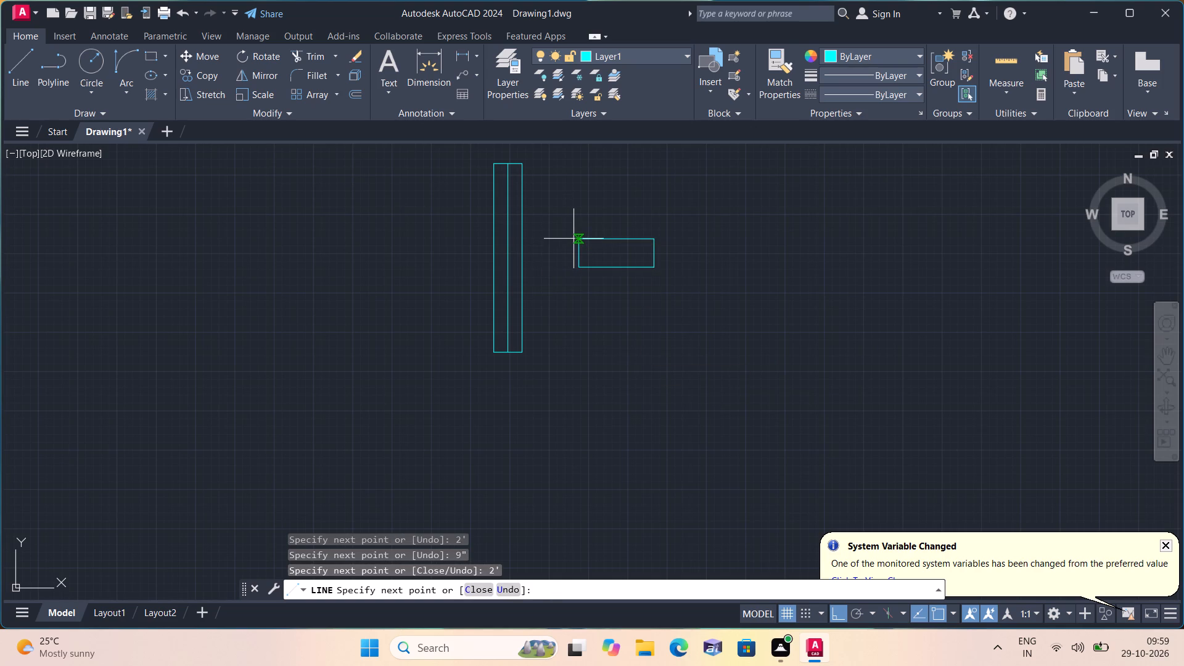
left_click(576, 240)
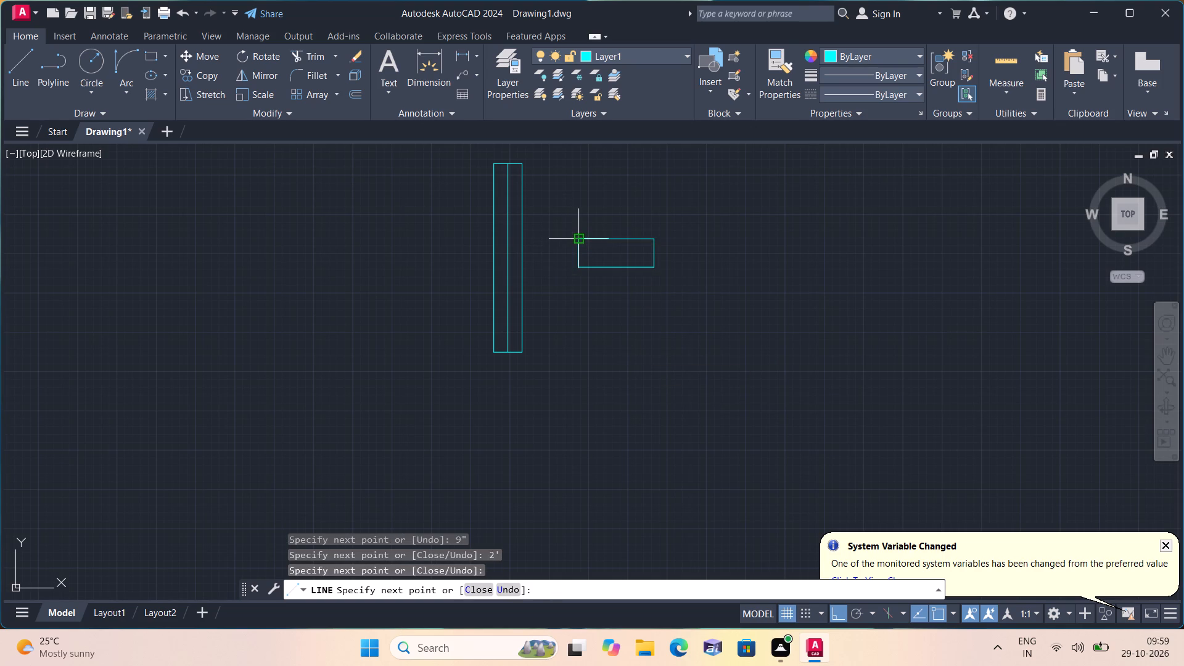
key("space")
Draw a horizontal centre line in the 2' rectangle between the midpoints of its two short sides.
key("space")
left_click(580, 257)
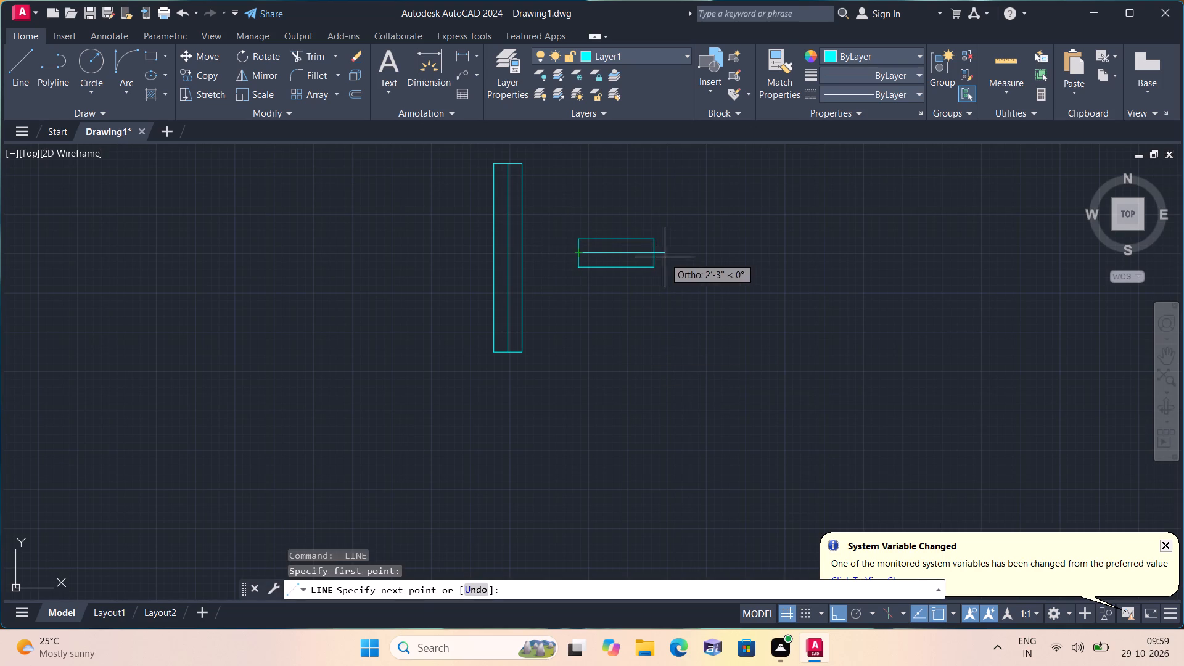
left_click(655, 252)
key("space")
Draw a horizontal rectangle 5' long and 9" high below the two existing window symbols.
scroll(640, 317, "down", 1)
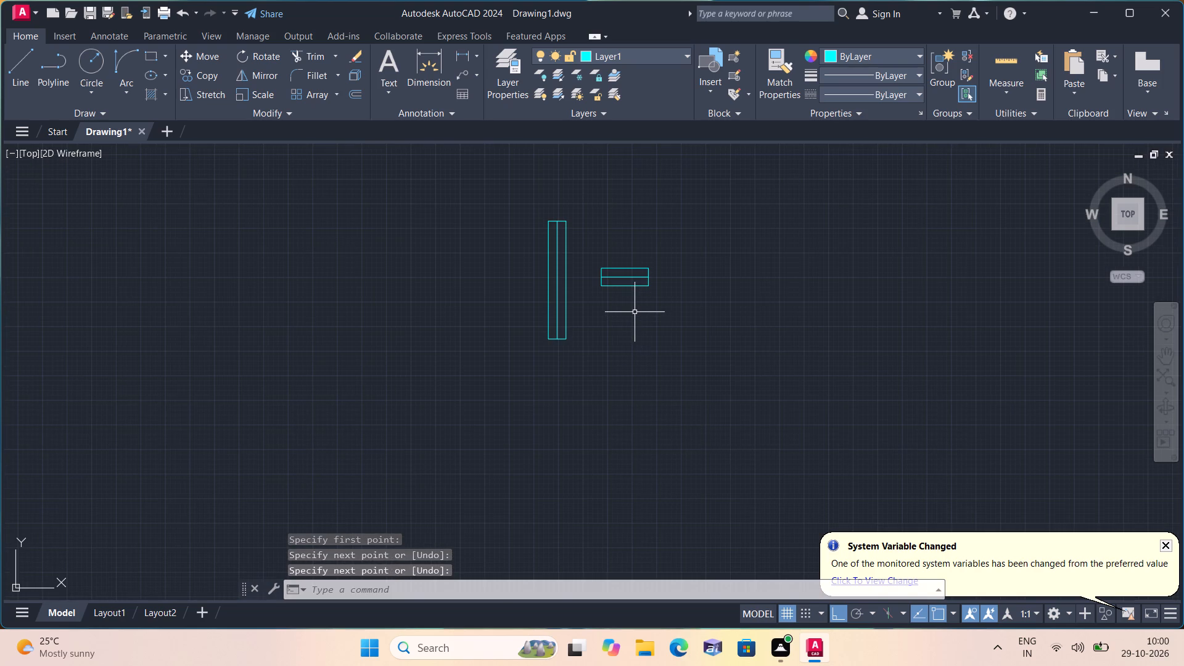
scroll(628, 295, "down", 1)
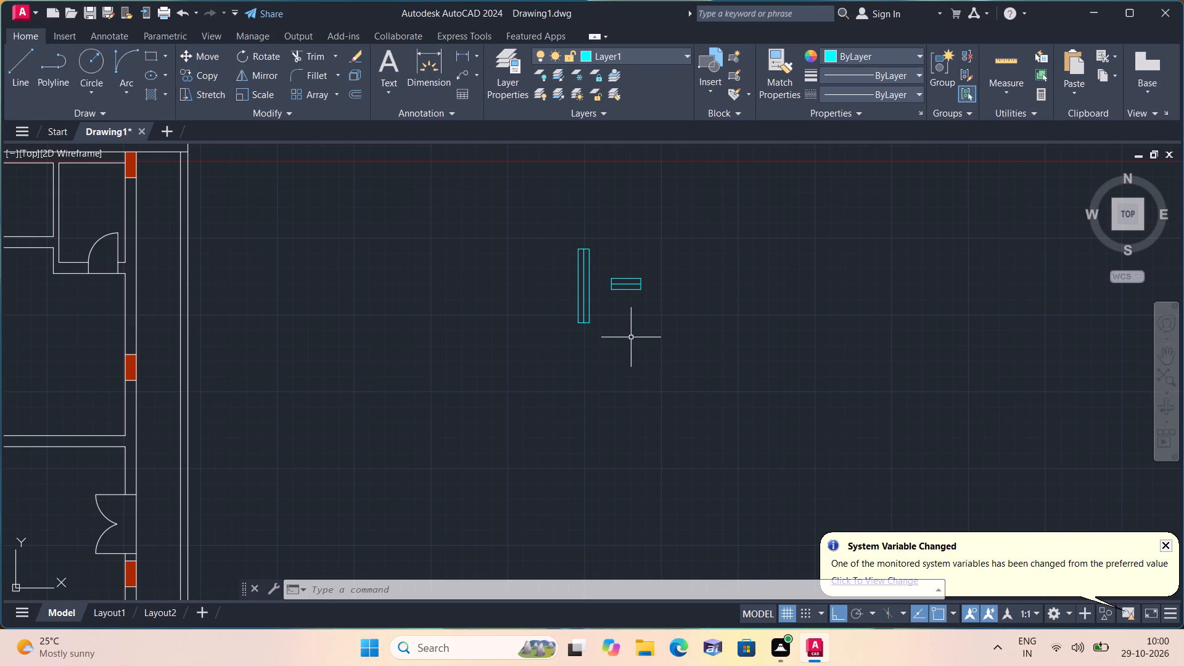
key("l")
key("space")
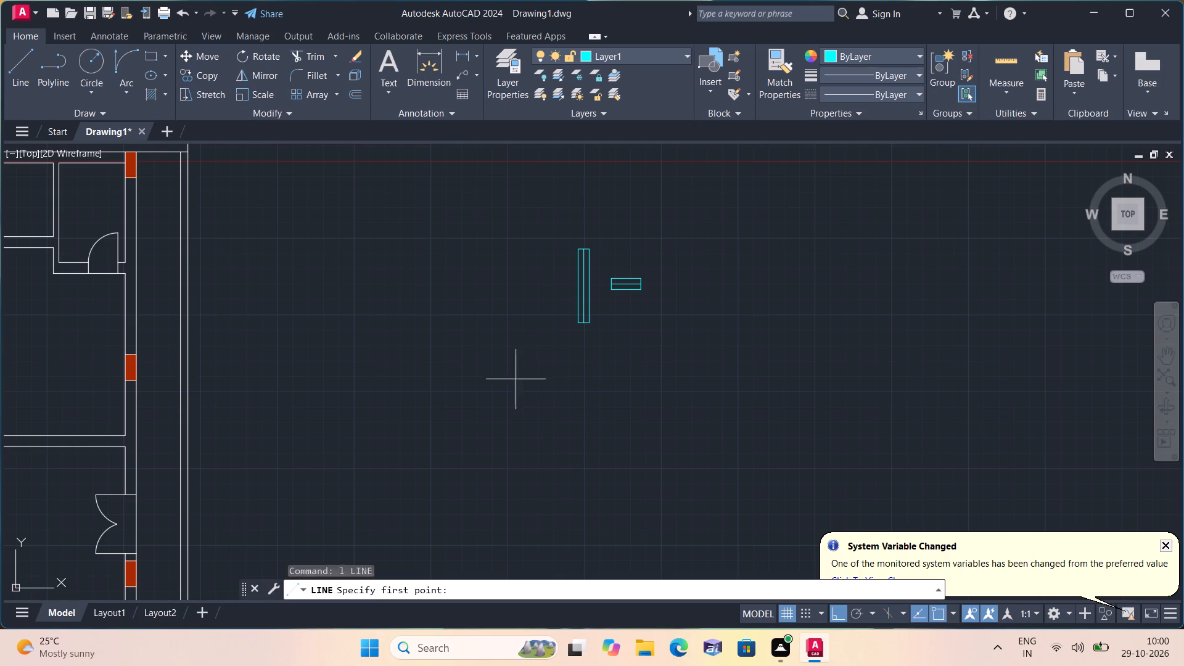
left_click(461, 364)
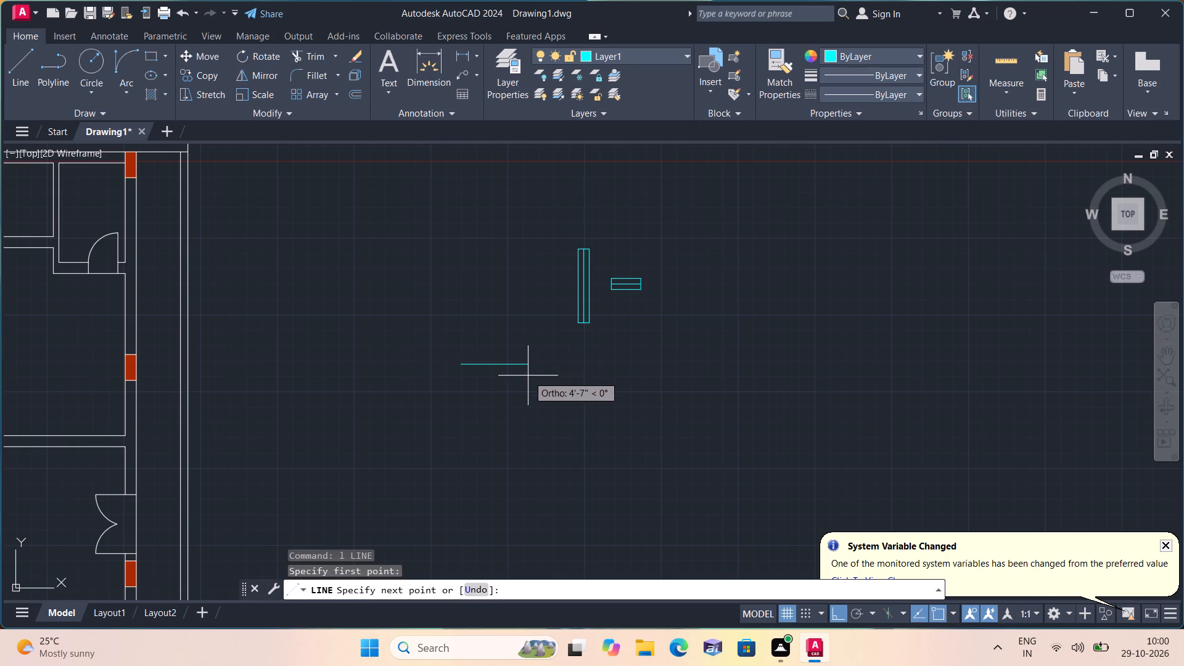
type("5'")
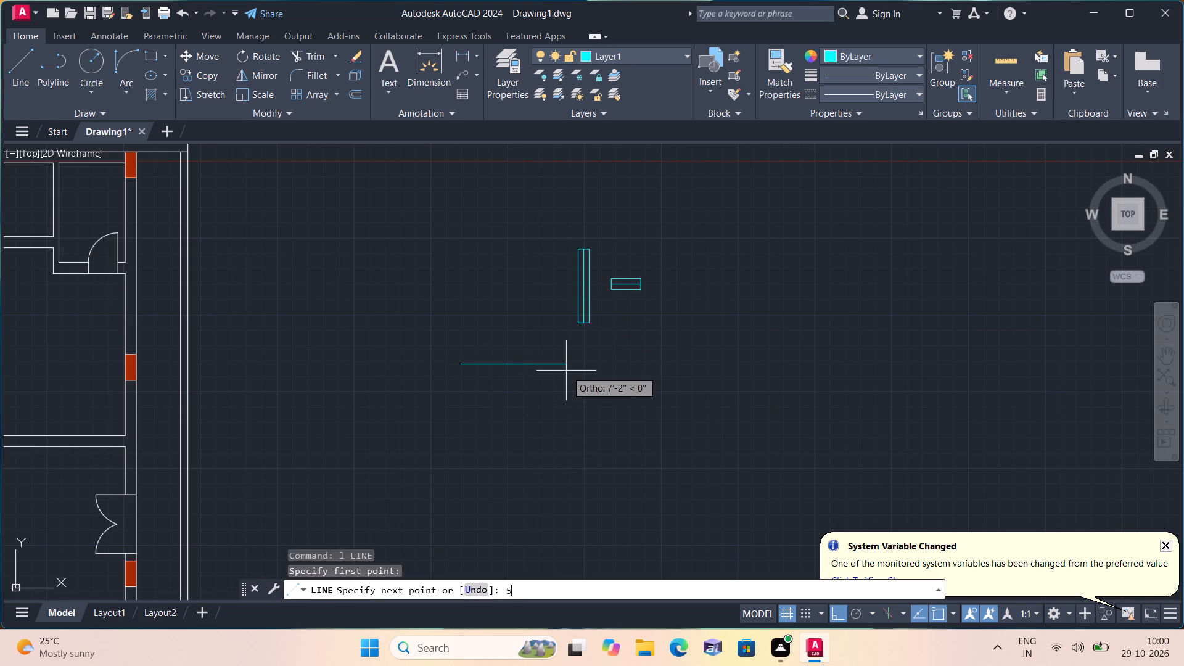
key("space")
key("9")
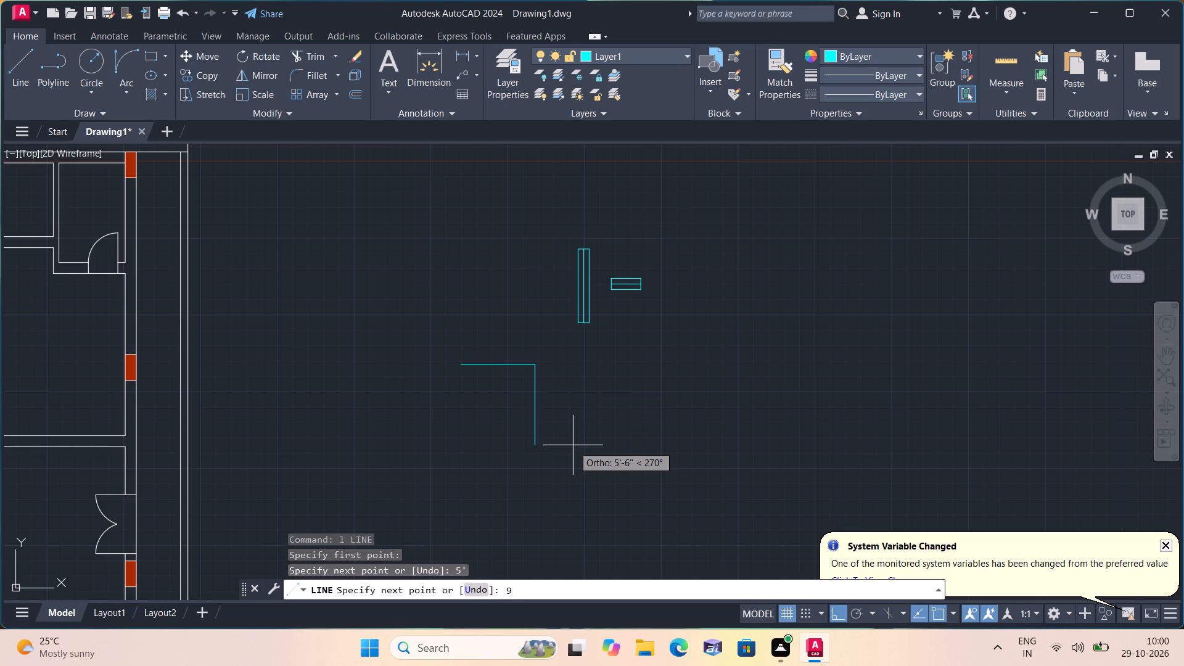
type("\"")
key("space")
key("5")
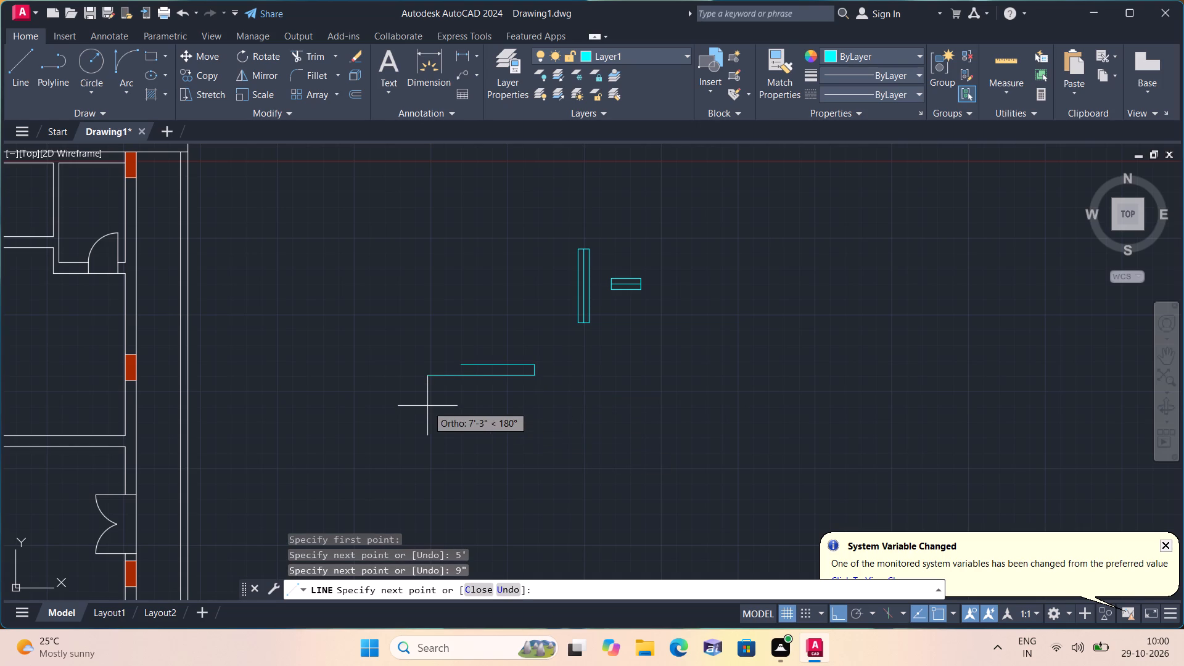
type("'")
key("space")
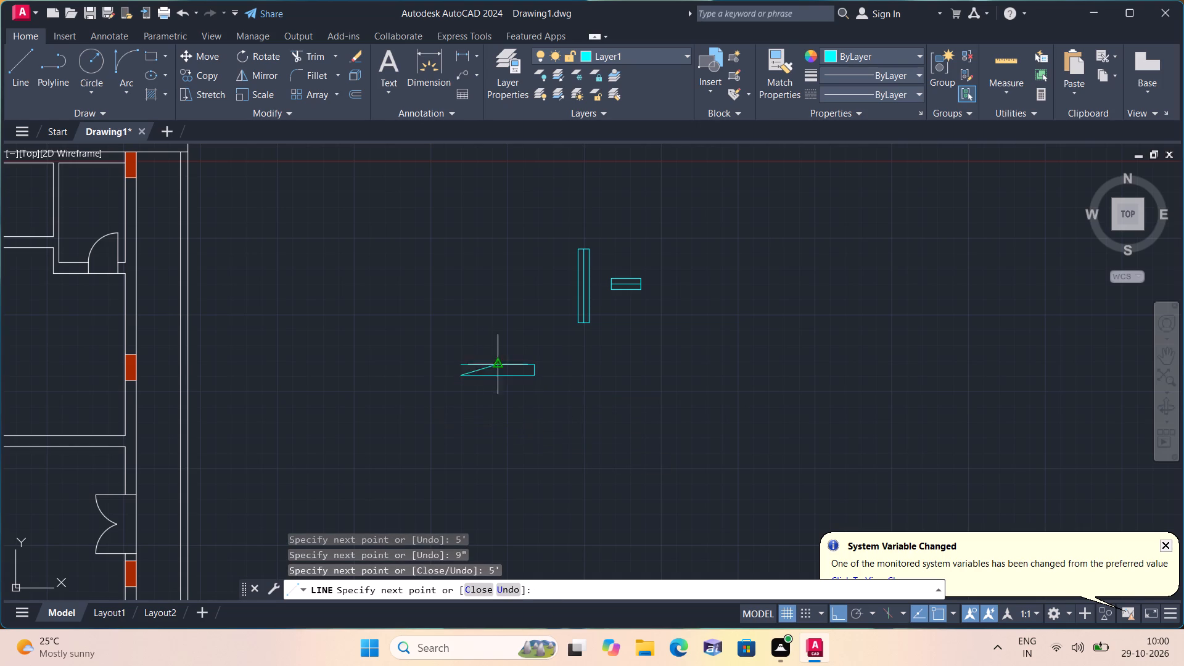
left_click(465, 365)
key("space")
Draw a horizontal centre line in the new 5' rectangle between the midpoints of its two short sides.
scroll(479, 390, "up", 1)
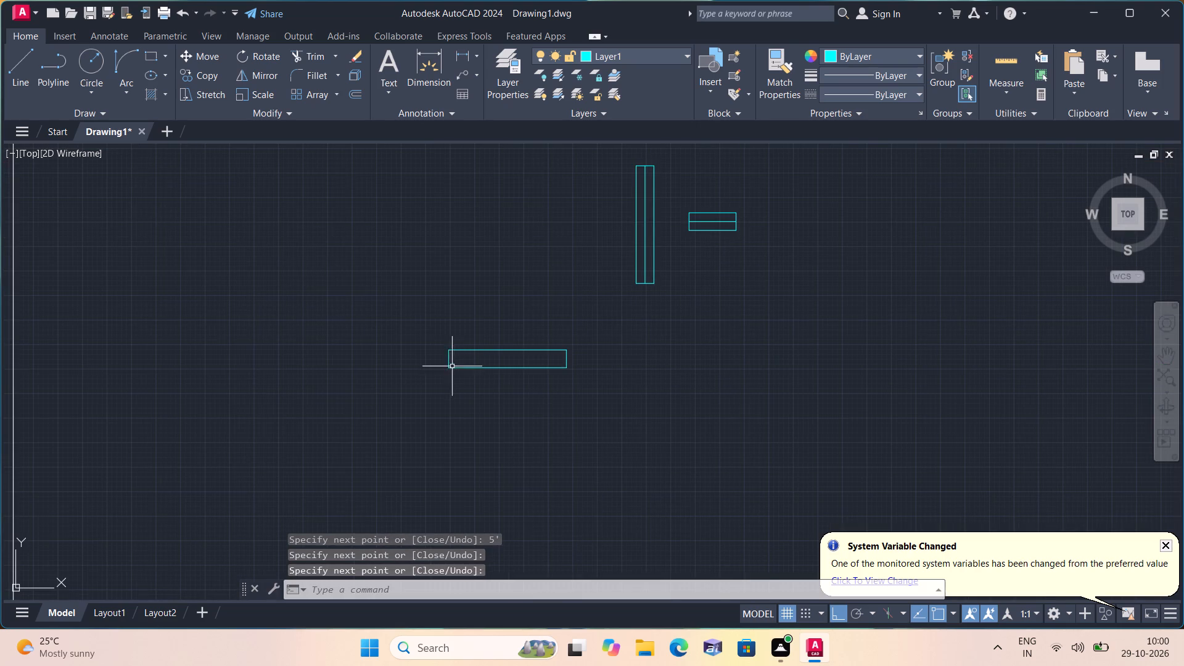
key("space")
left_click(451, 360)
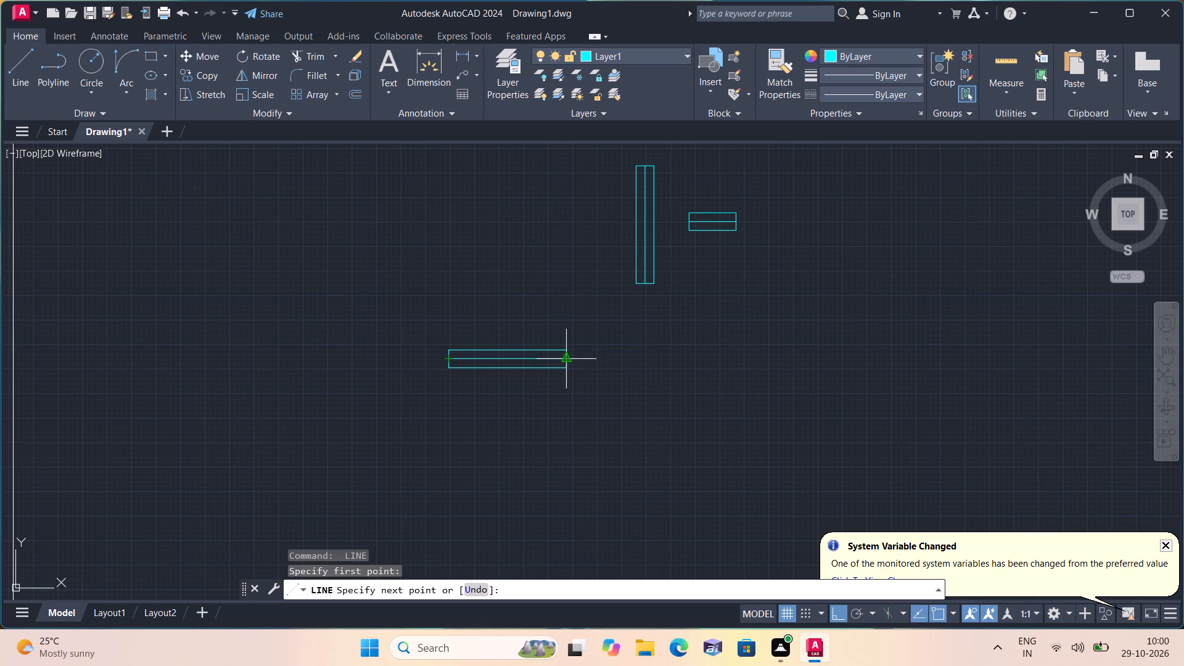
left_click(569, 358)
key("space")
Turn ortho off and copy the horizontal 5' window symbol to the empty space above the plan's top boundary line.
scroll(738, 354, "down", 1)
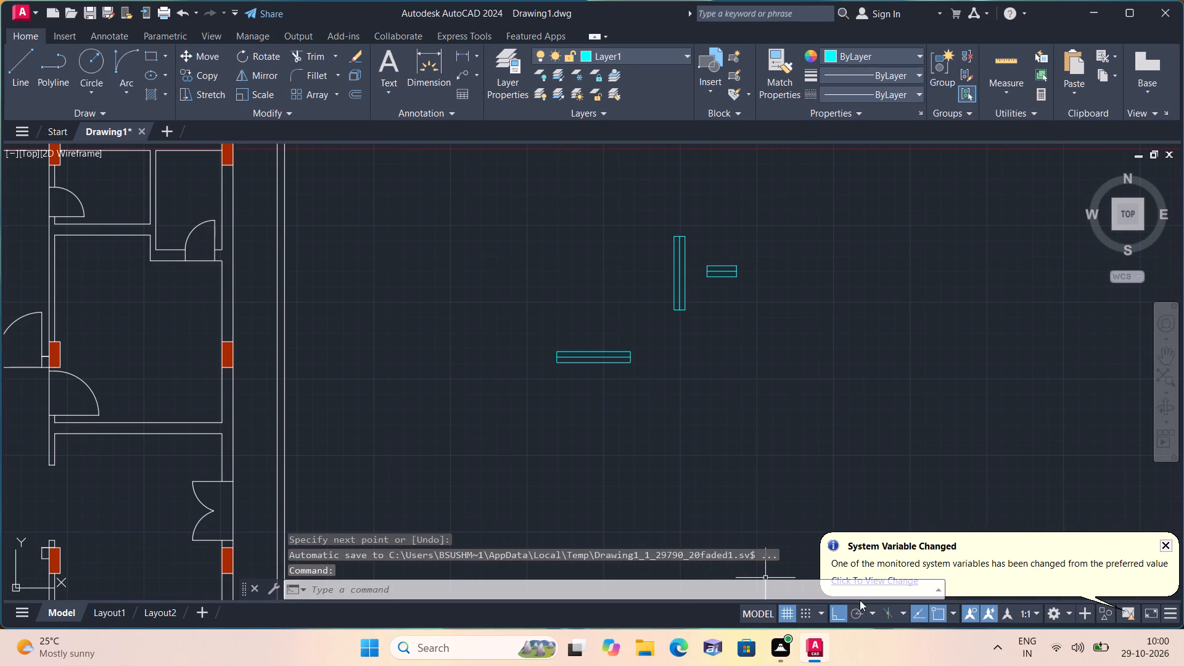
left_click(834, 614)
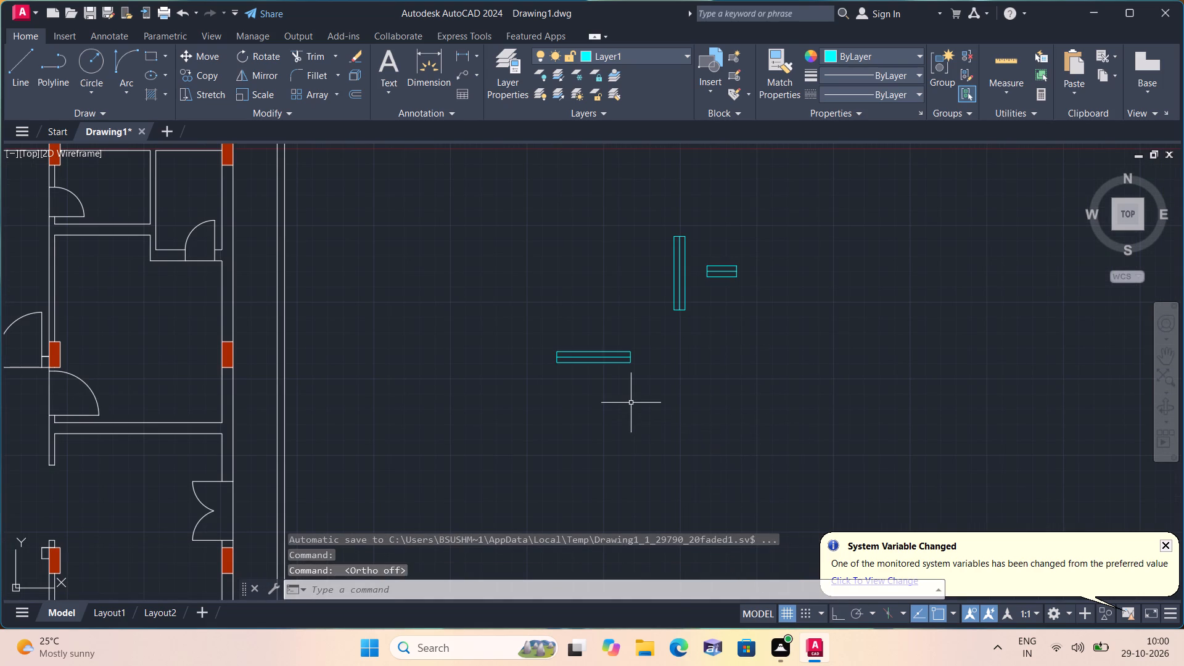
scroll(625, 397, "up", 1)
left_click(647, 382)
left_click(464, 273)
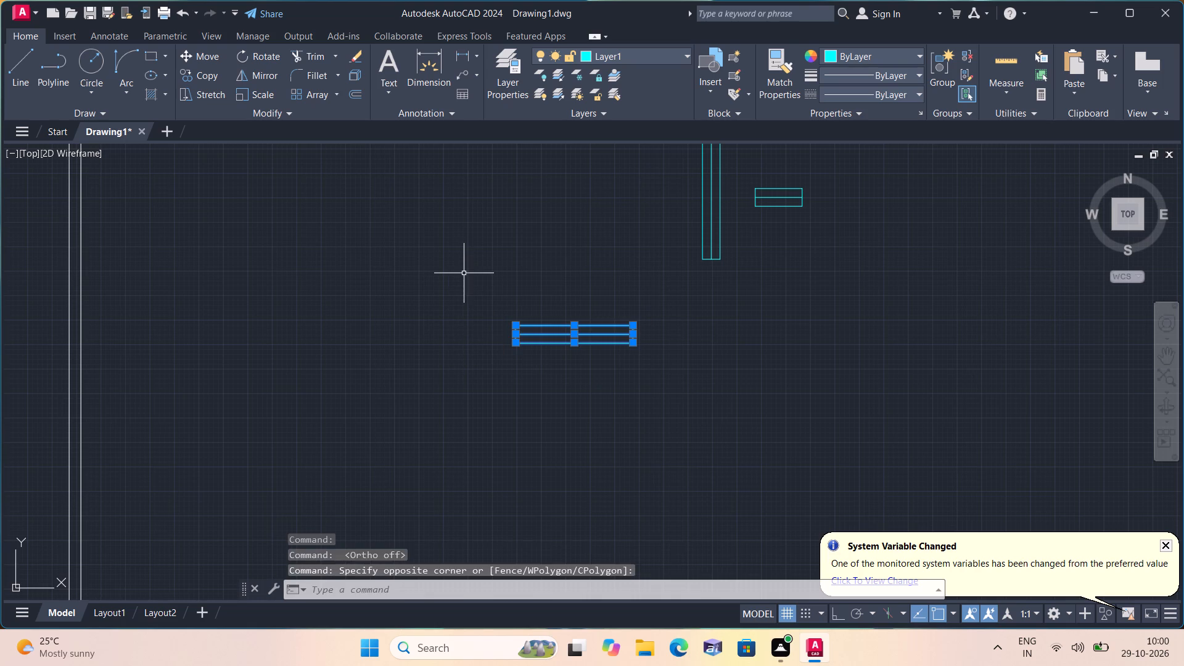
left_click(194, 73)
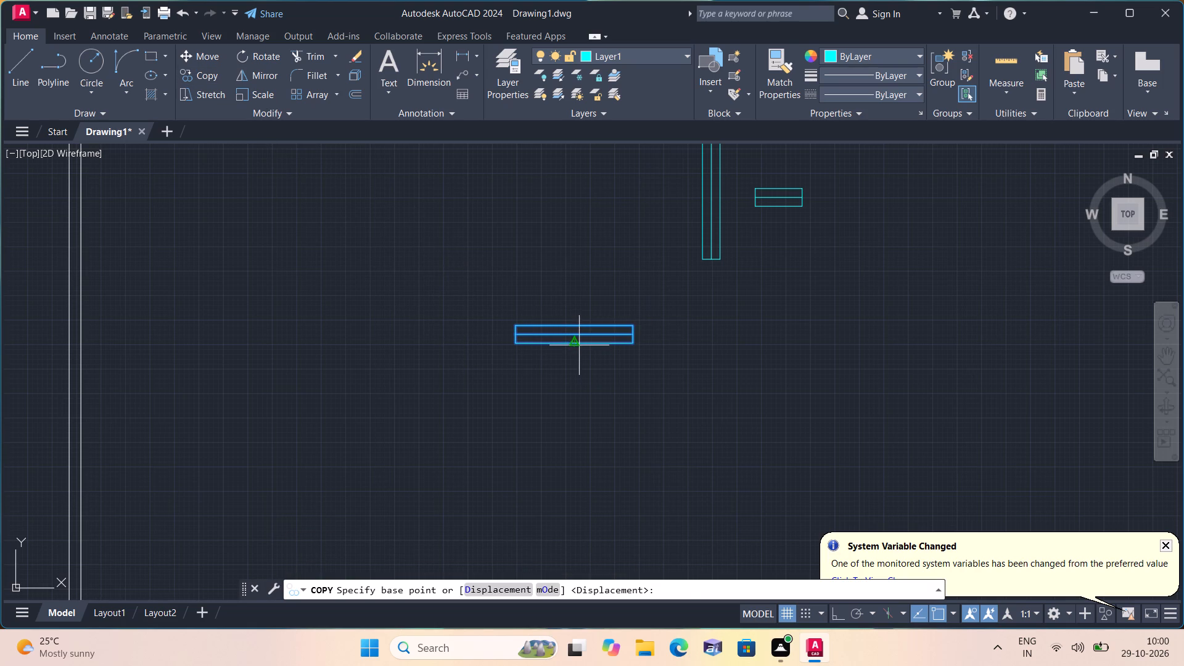
left_click(577, 343)
scroll(431, 261, "down", 1)
middle_click_drag(424, 226, 509, 370)
scroll(430, 239, "down", 1)
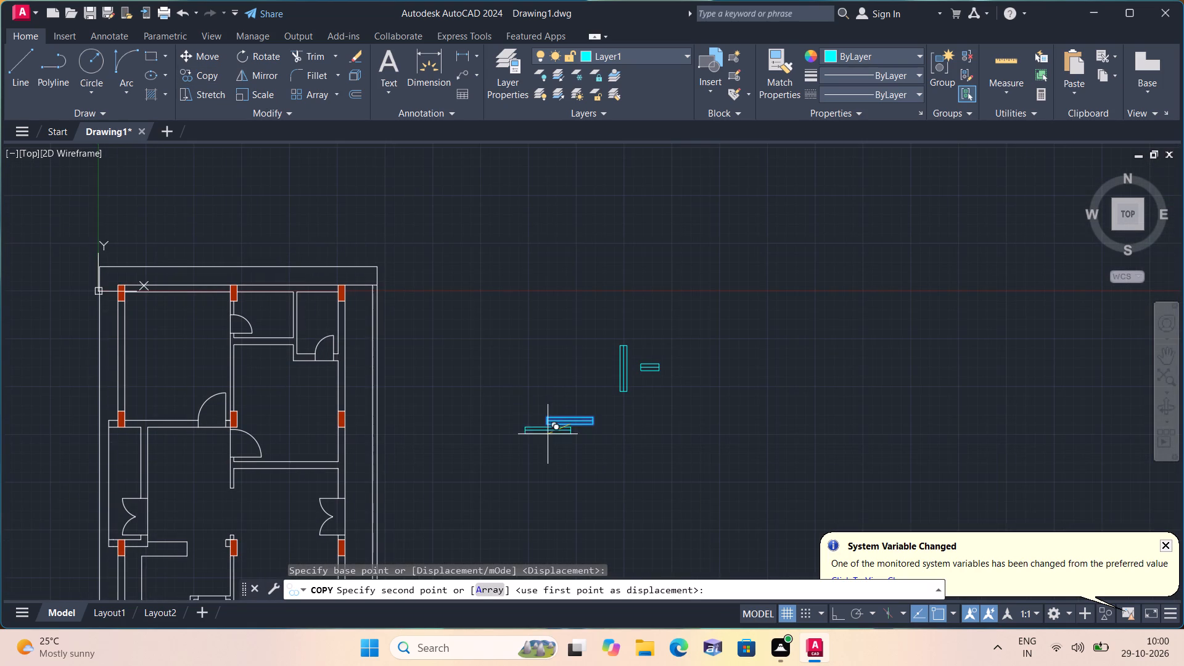
scroll(252, 271, "up", 1)
scroll(161, 301, "up", 2)
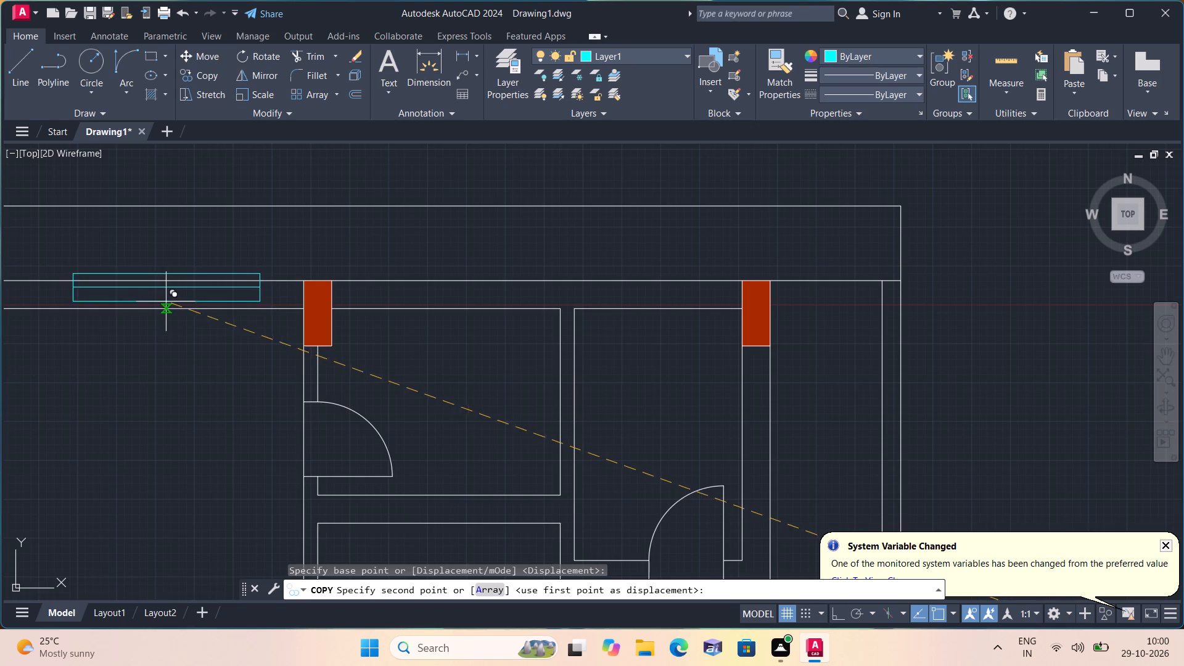
scroll(200, 310, "up", 1)
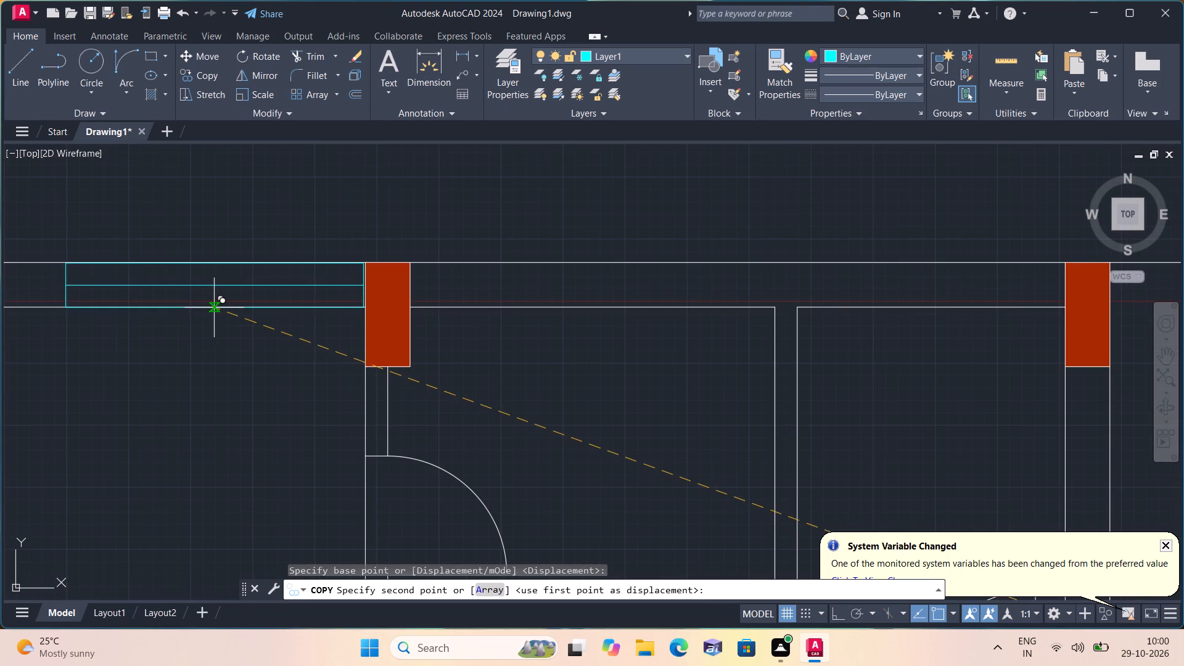
scroll(215, 307, "up", 1)
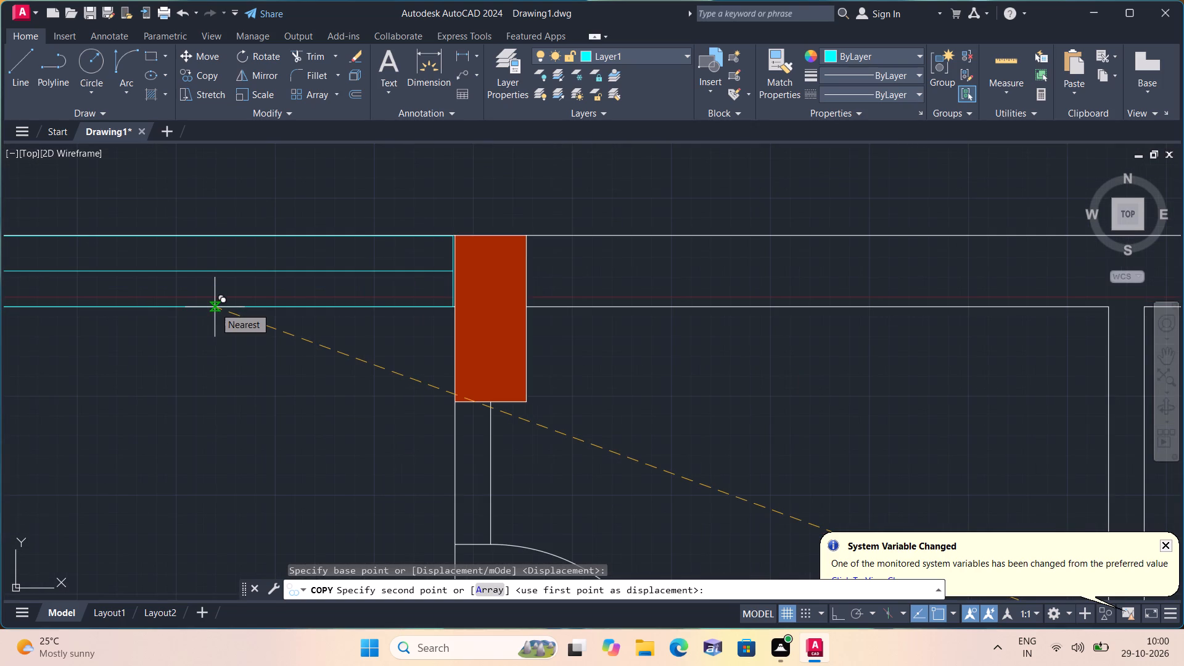
scroll(216, 285, "down", 1)
middle_click_drag(216, 285, 266, 356)
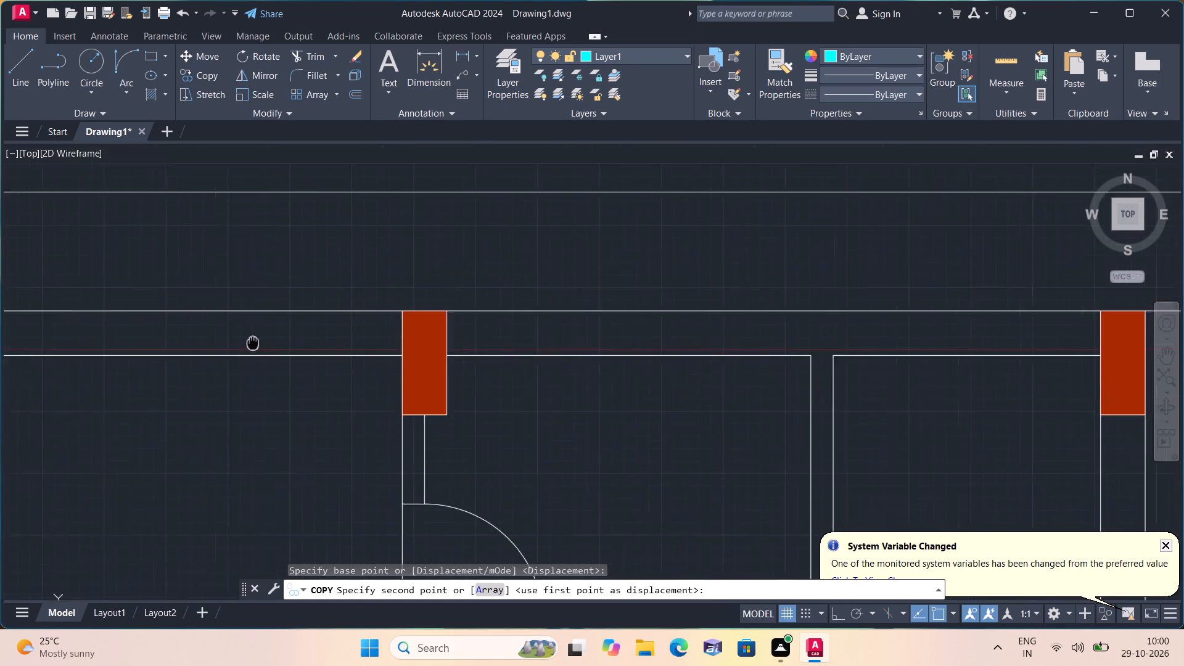
middle_click_drag(266, 356, 323, 393)
scroll(360, 379, "down", 1)
left_click(396, 210)
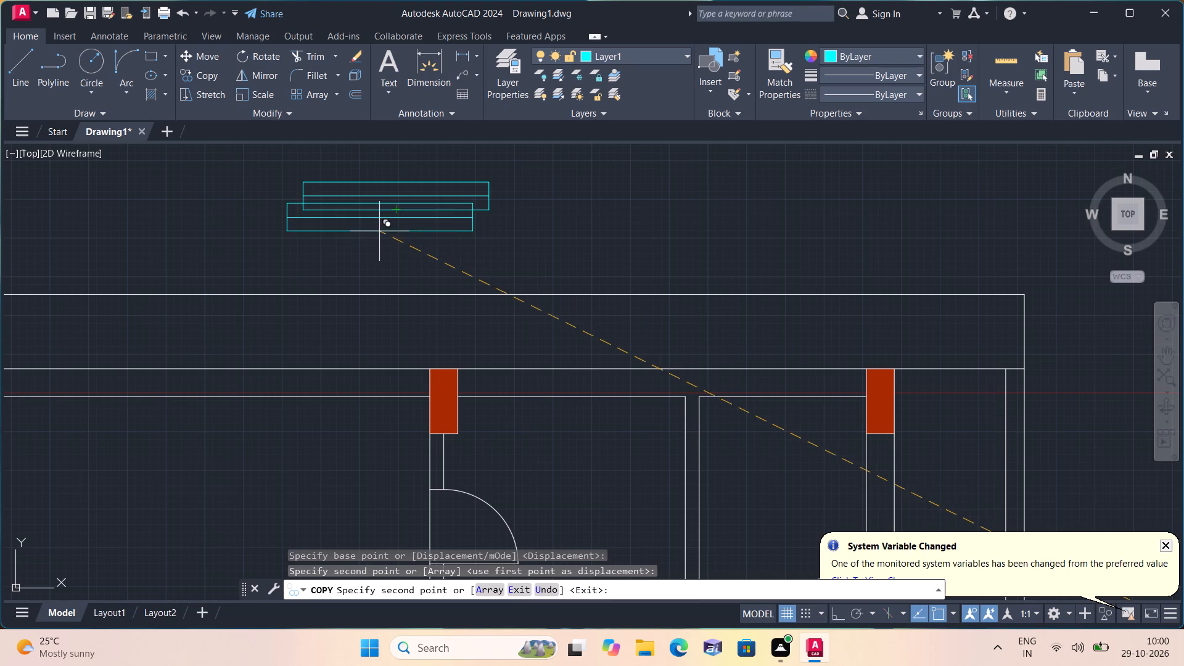
scroll(388, 226, "down", 3)
middle_click_drag(364, 397, 372, 208)
scroll(361, 331, "up", 1)
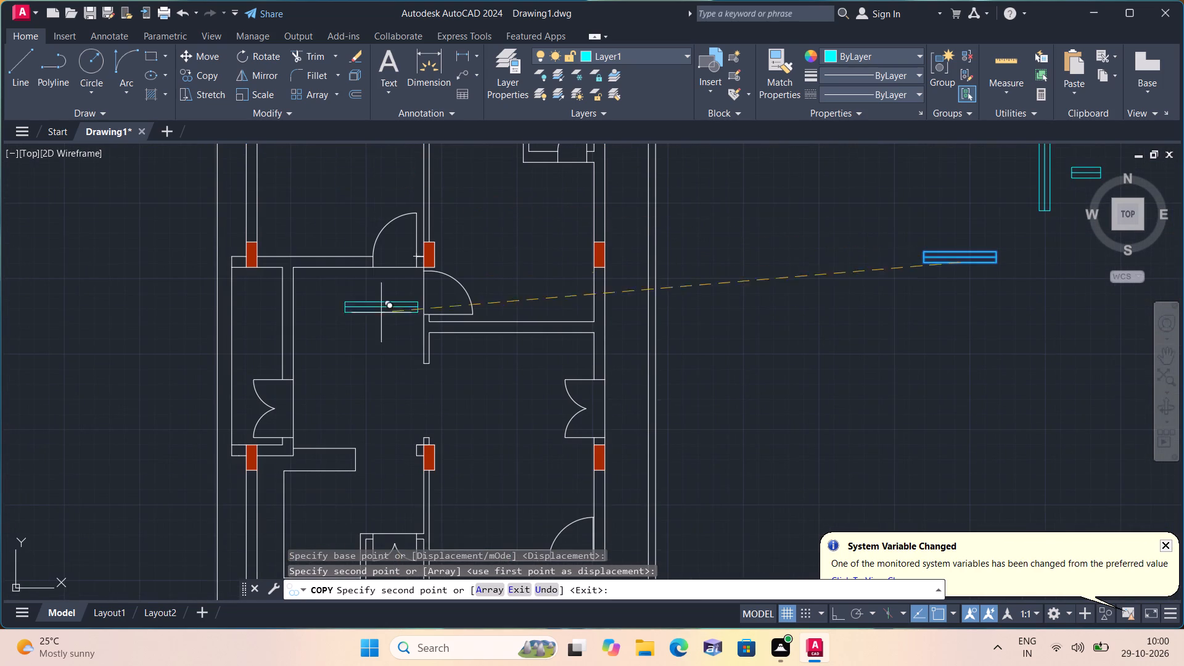
middle_click_drag(372, 351, 379, 147)
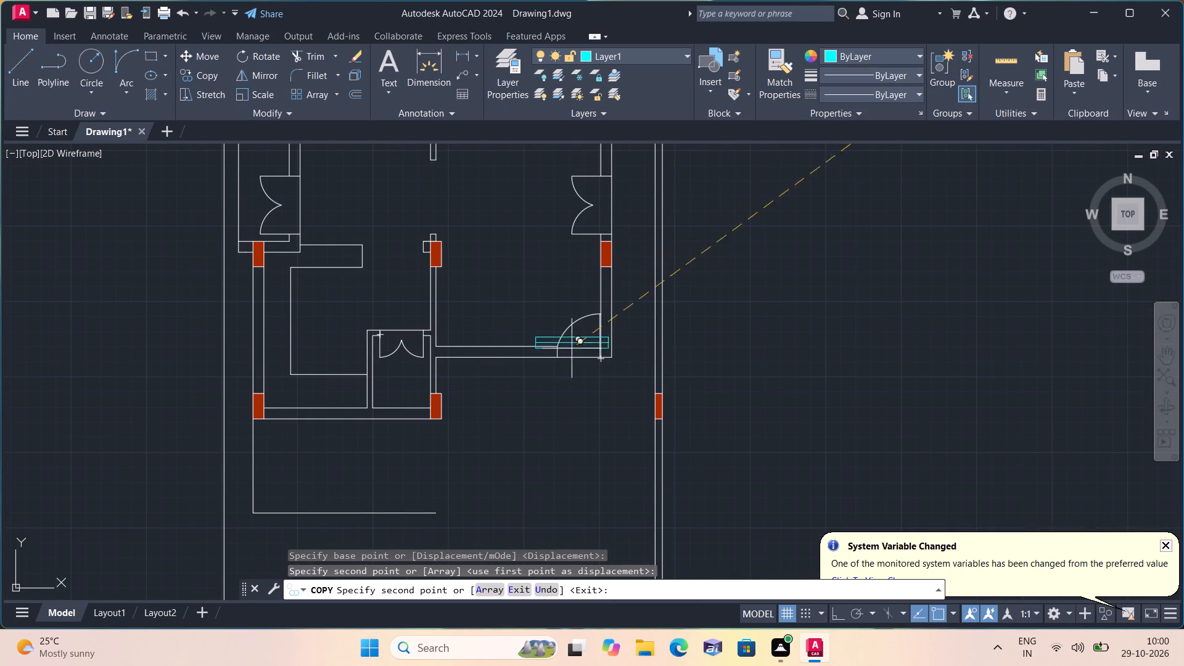
key("Escape")
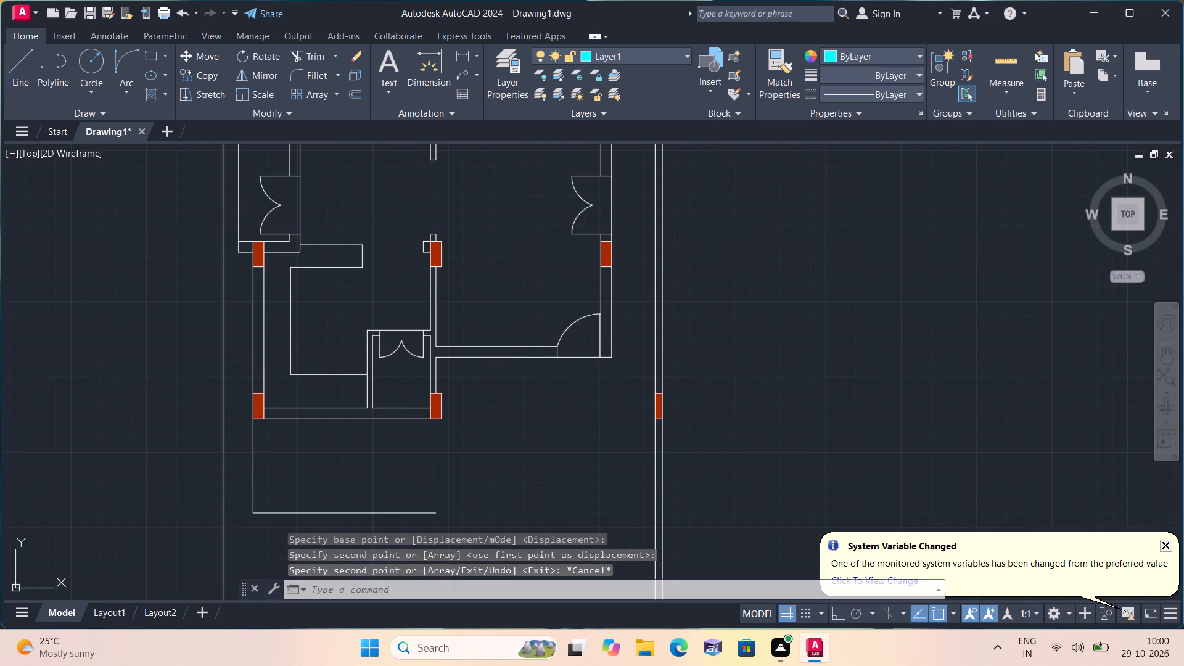
Move the copied 5' window symbol by its upper edge's midpoint into the top wall of the upper-left room, near the middle column.
scroll(743, 302, "down", 3)
middle_click_drag(634, 286, 599, 402)
scroll(601, 308, "up", 2)
scroll(610, 244, "up", 1)
left_click_drag(627, 271, 622, 263)
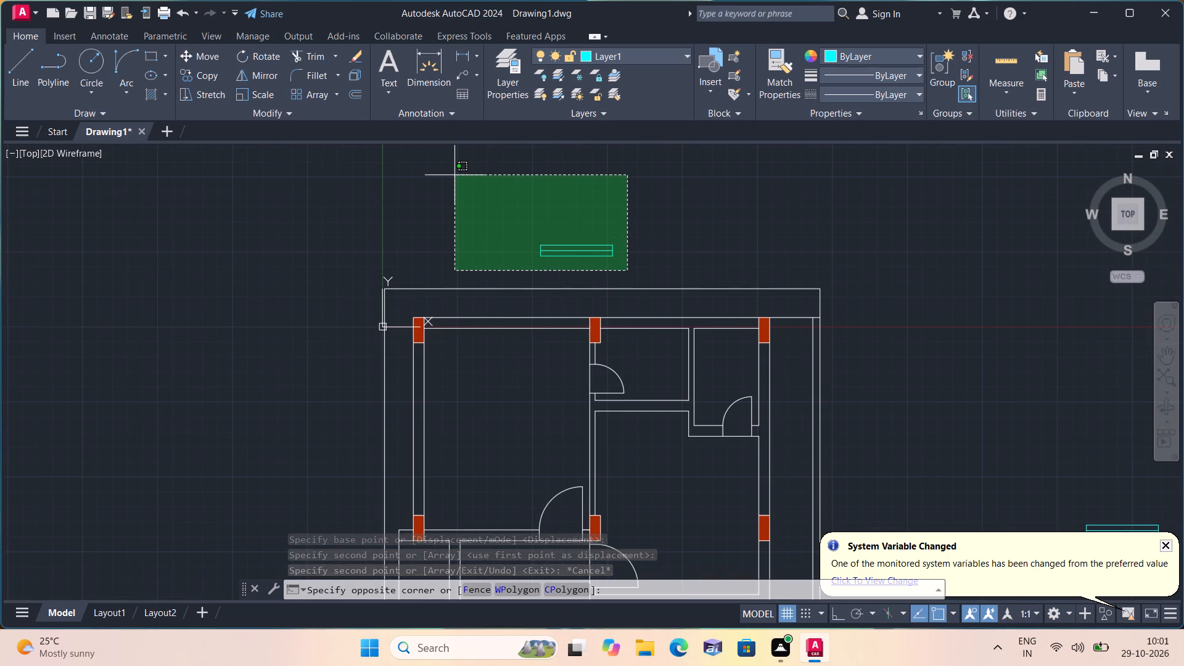
left_click(454, 175)
left_click(205, 55)
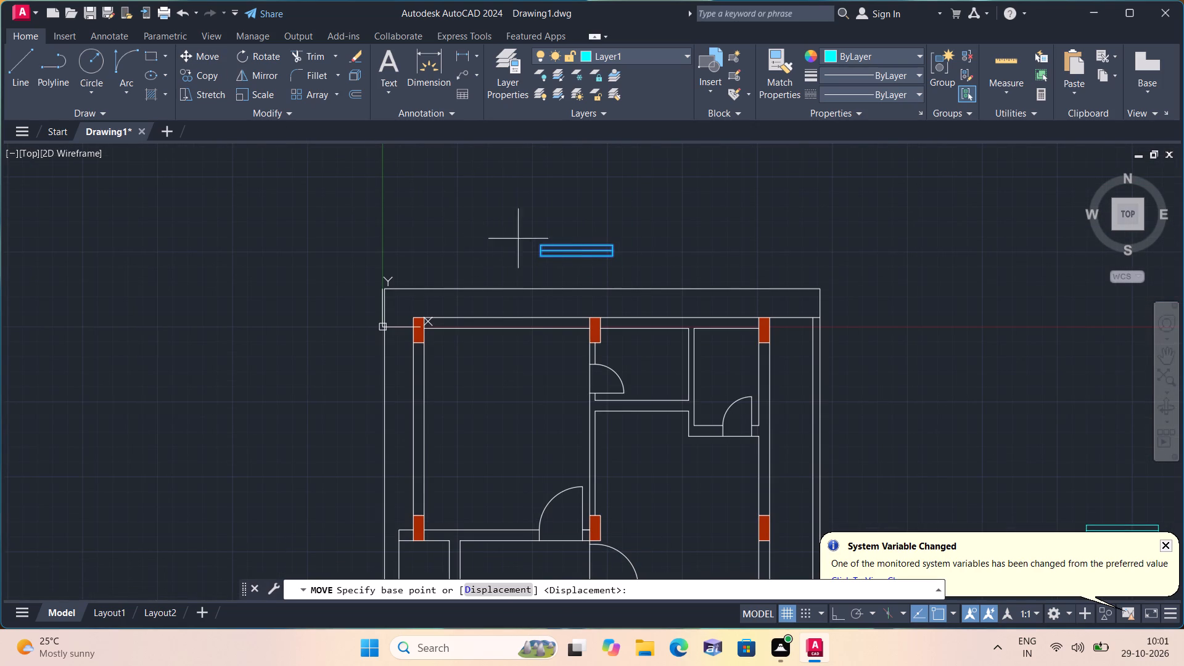
left_click(577, 242)
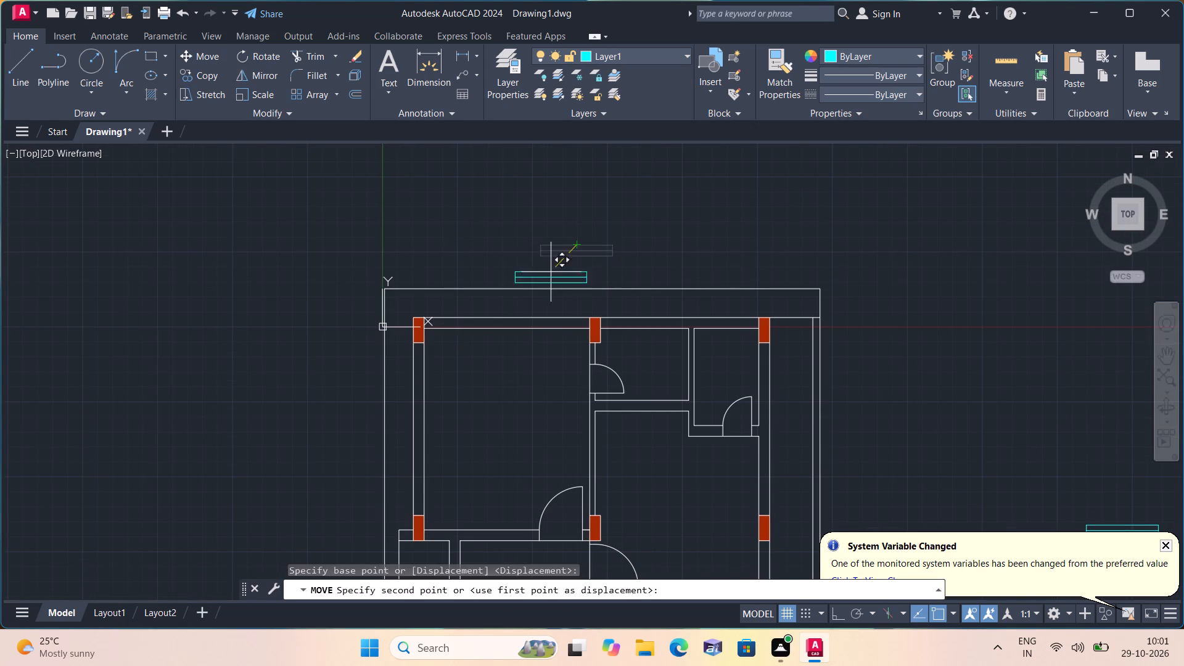
scroll(515, 323, "up", 3)
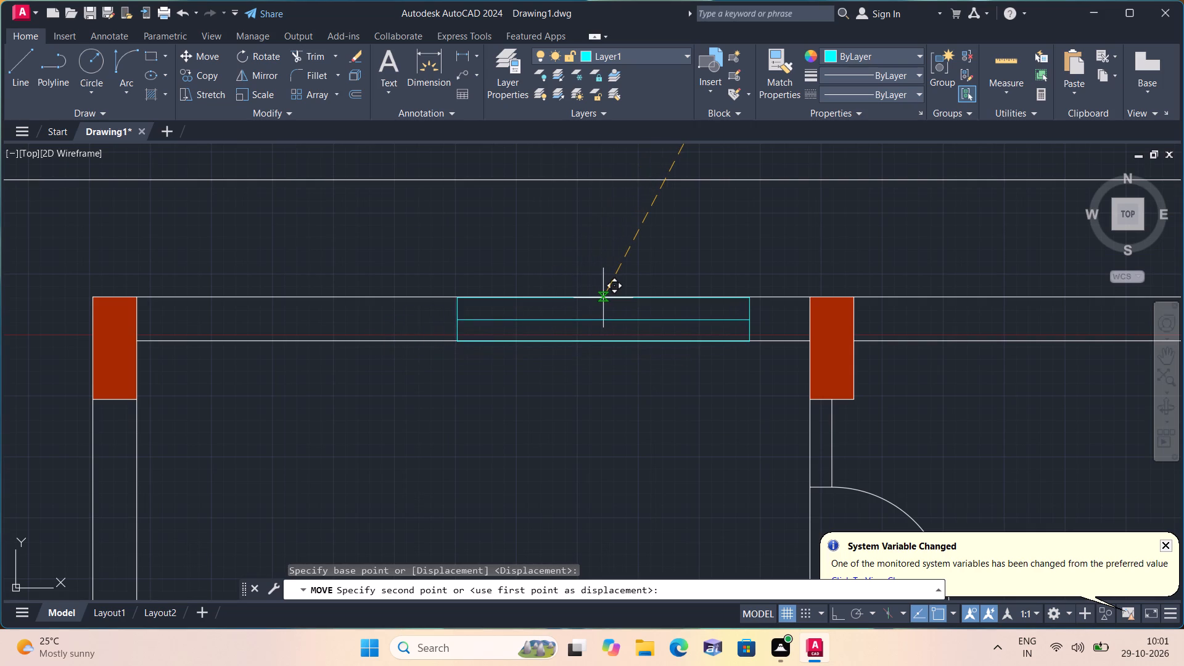
left_click(641, 297)
Move the original horizontal 5' window symbol by its upper edge's midpoint into the bottom wall of the lower-left room, between the two columns.
scroll(598, 255, "down", 5)
scroll(599, 345, "down", 4)
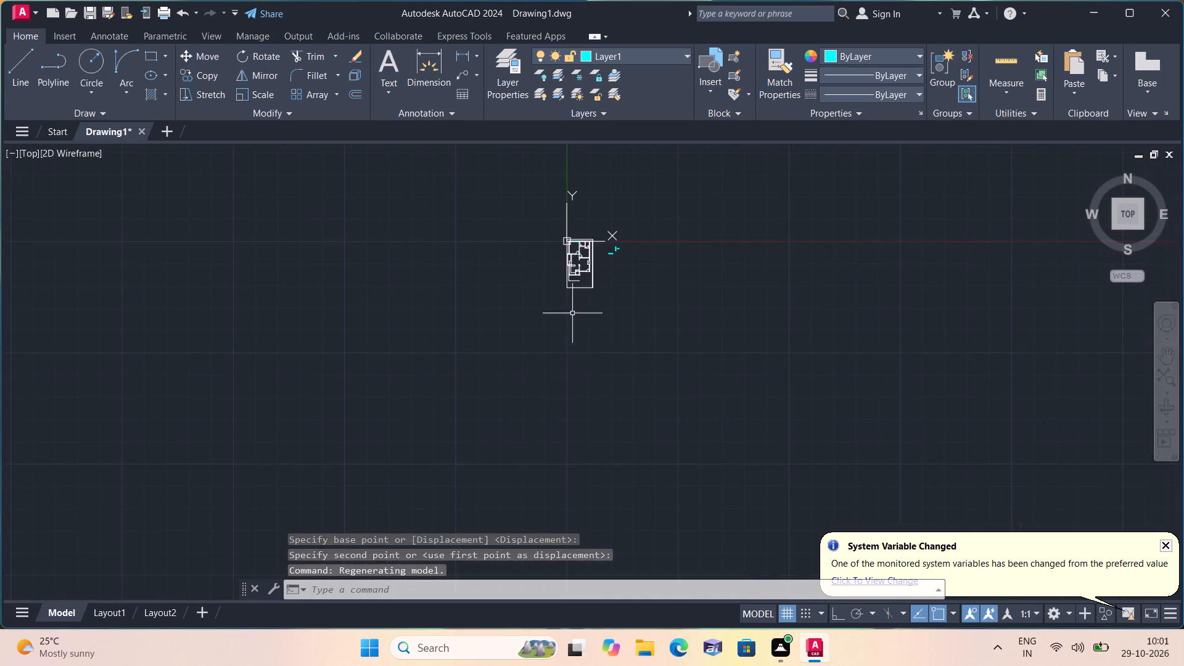
scroll(566, 269, "up", 5)
middle_click_drag(594, 288, 355, 445)
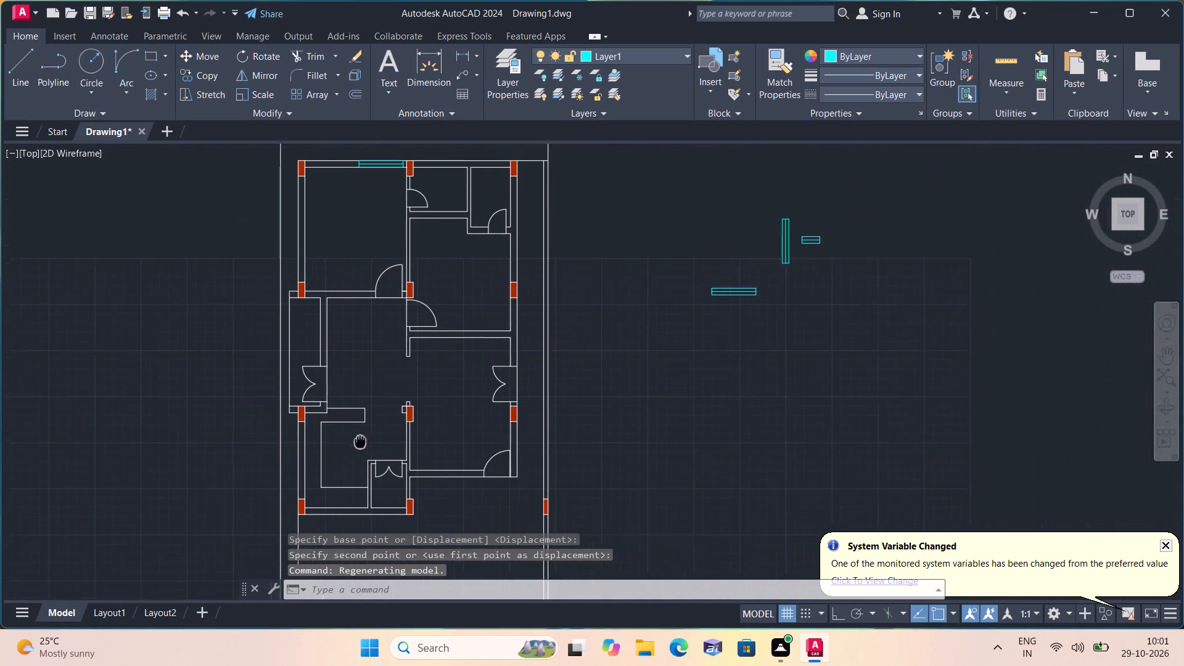
middle_click_drag(355, 445, 360, 449)
left_click(767, 331)
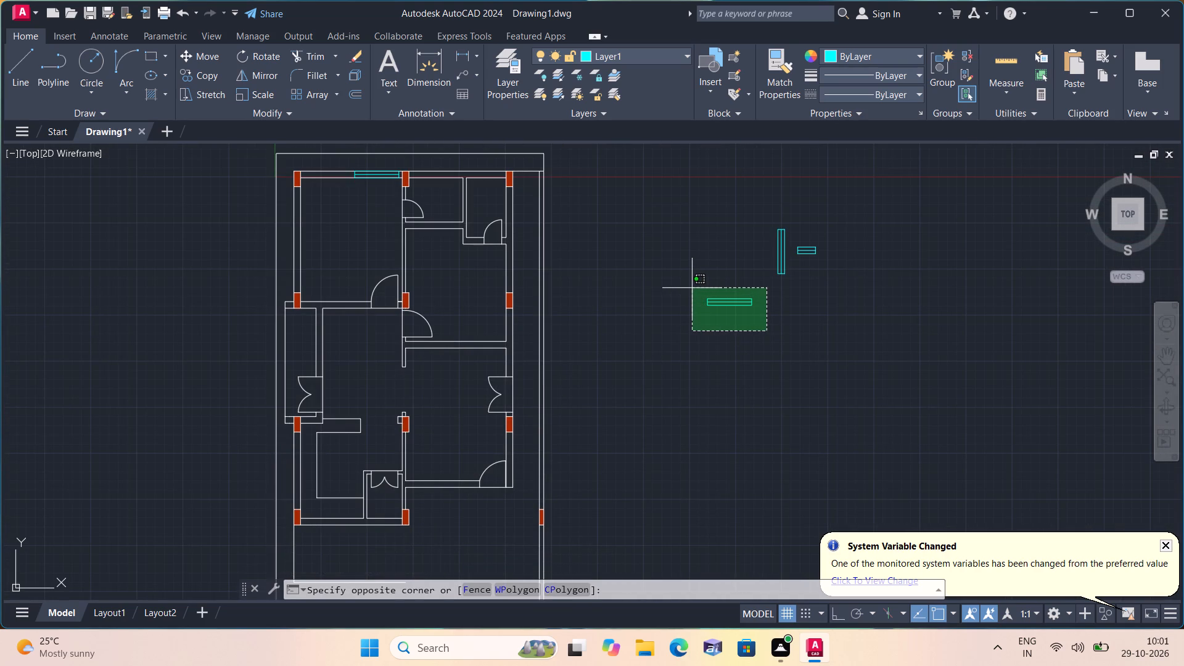
left_click(692, 288)
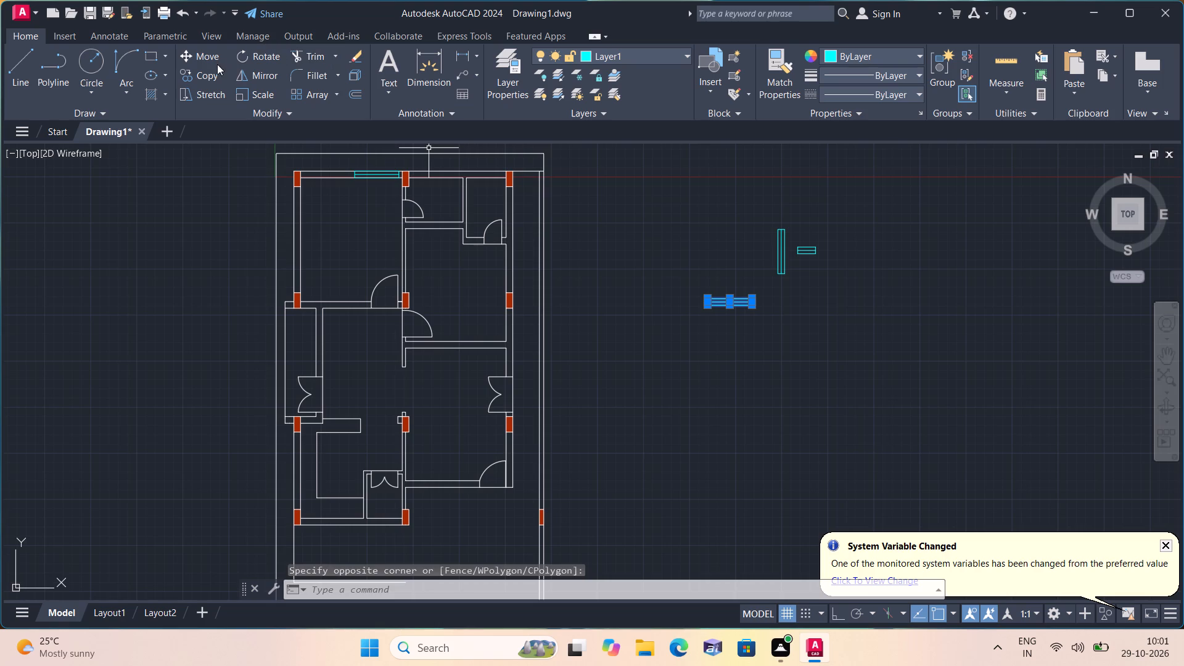
left_click(203, 53)
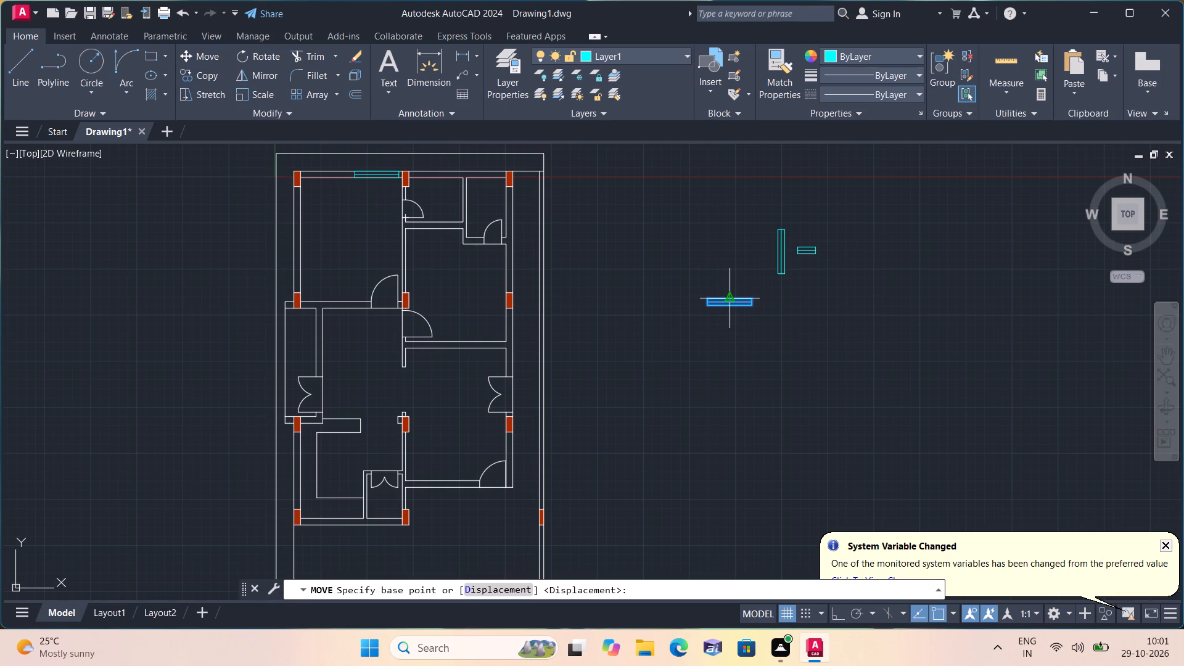
left_click(730, 299)
scroll(461, 432, "down", 1)
middle_click_drag(460, 431, 651, 225)
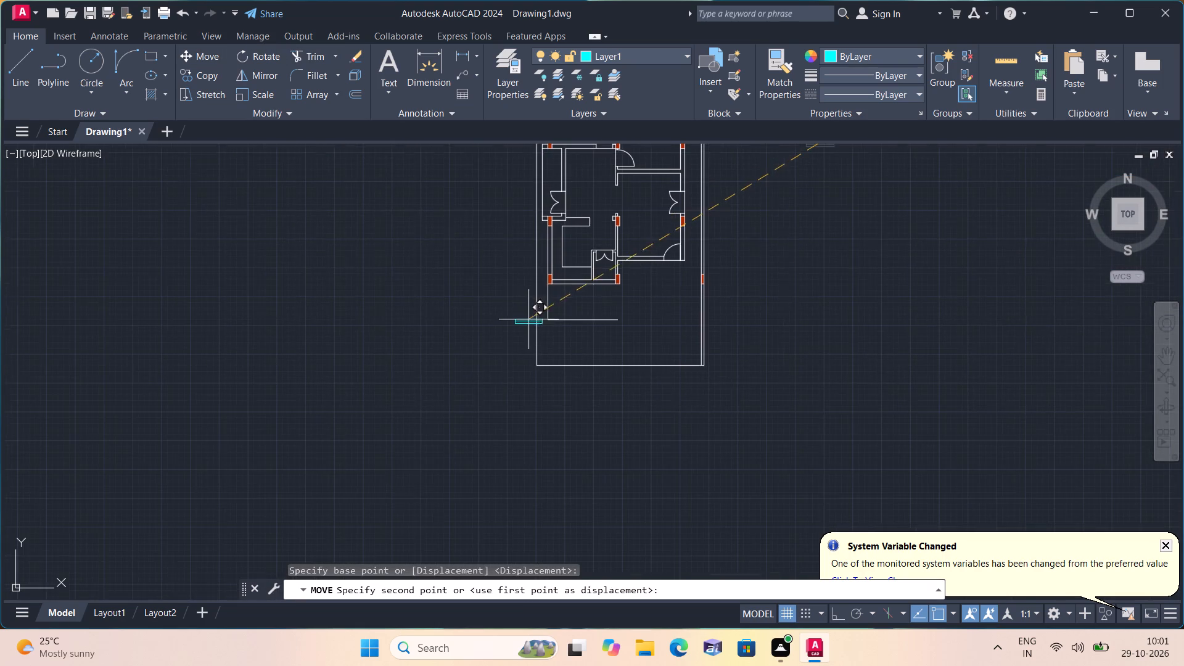
scroll(528, 319, "up", 2)
scroll(657, 208, "up", 1)
middle_click_drag(651, 212, 617, 281)
scroll(600, 297, "up", 2)
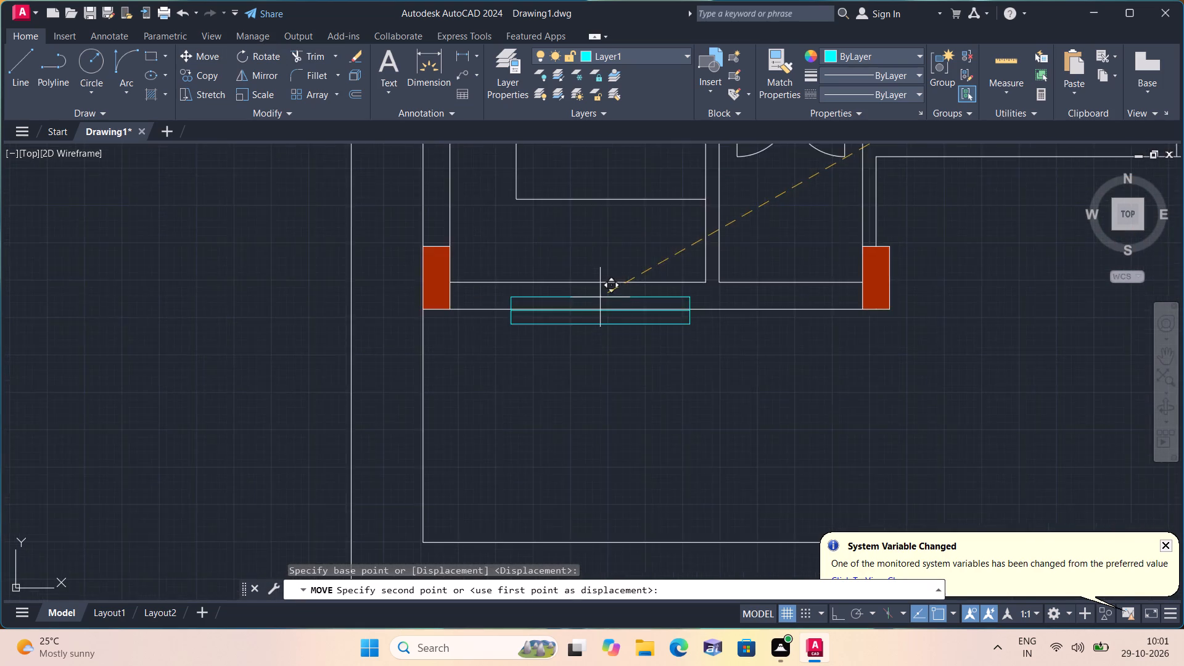
left_click(611, 273)
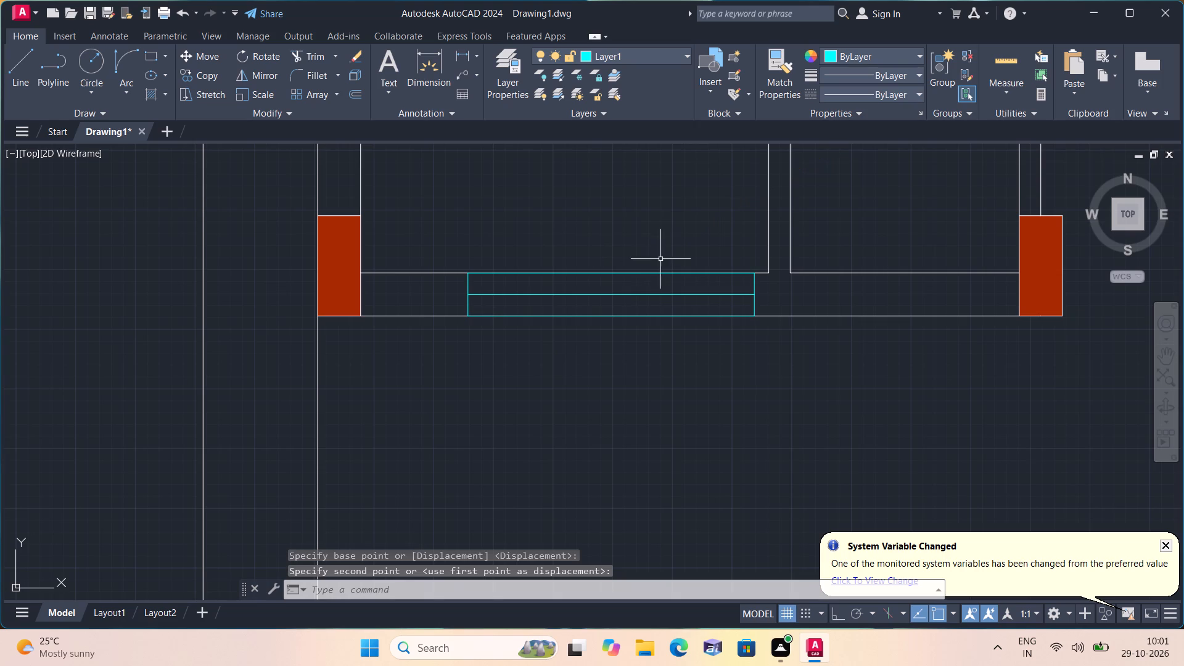
Copy the short horizontal window symbol by its lower edge's midpoint into the top wall of the small room right of the top middle column.
middle_click_drag(657, 240, 540, 299)
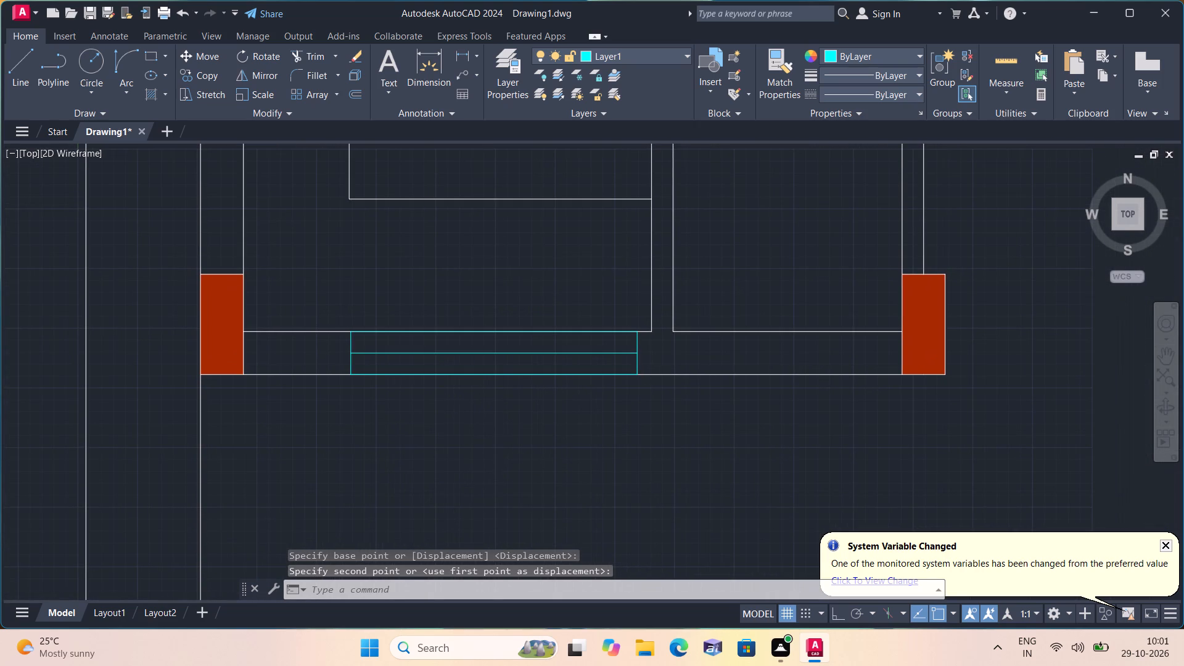
scroll(684, 296, "down", 1)
middle_click_drag(683, 296, 571, 347)
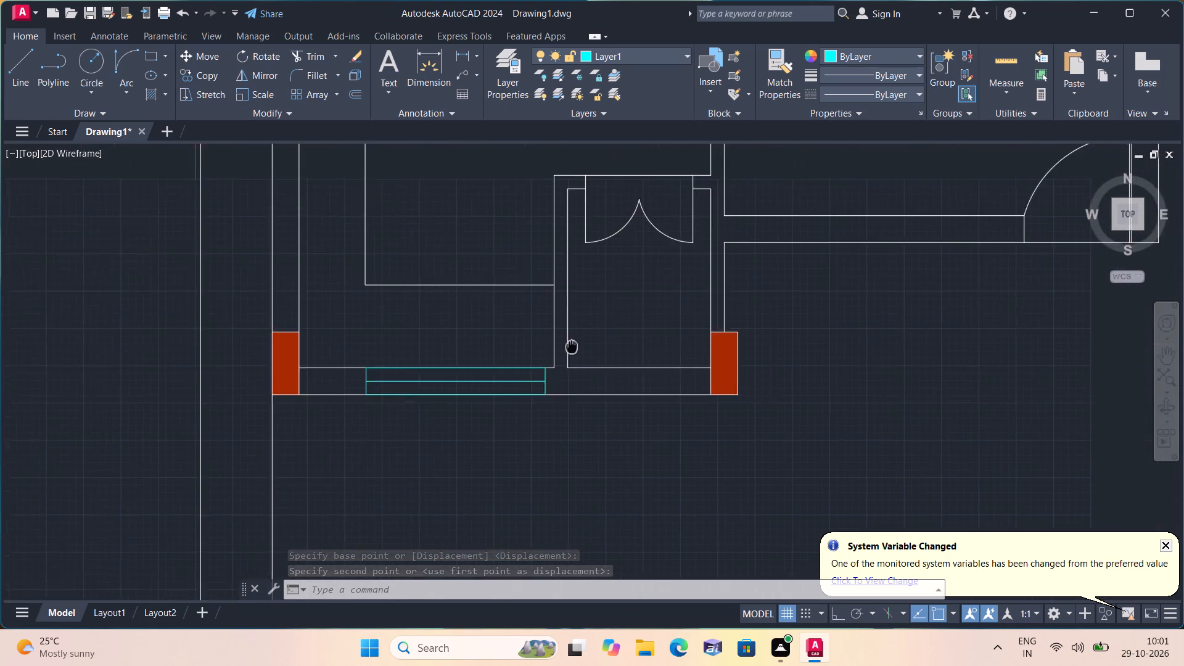
middle_click_drag(571, 347, 567, 349)
scroll(567, 349, "down", 2)
middle_click_drag(784, 250, 551, 351)
scroll(551, 351, "down", 1)
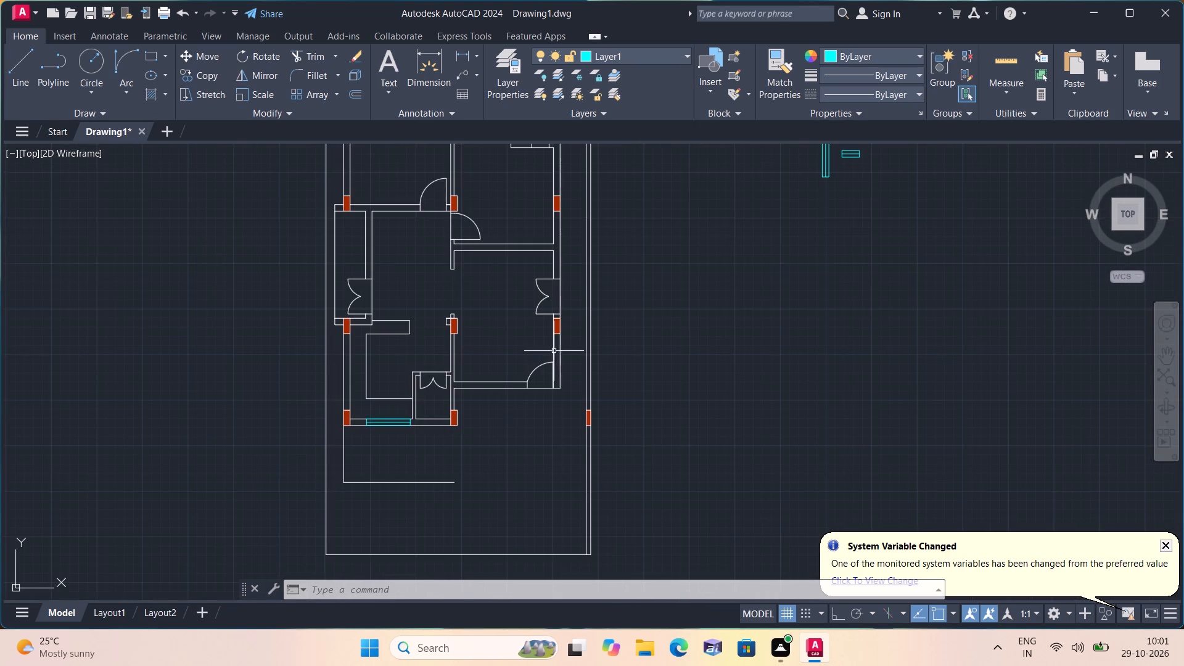
middle_click_drag(709, 302, 608, 384)
scroll(742, 224, "up", 2)
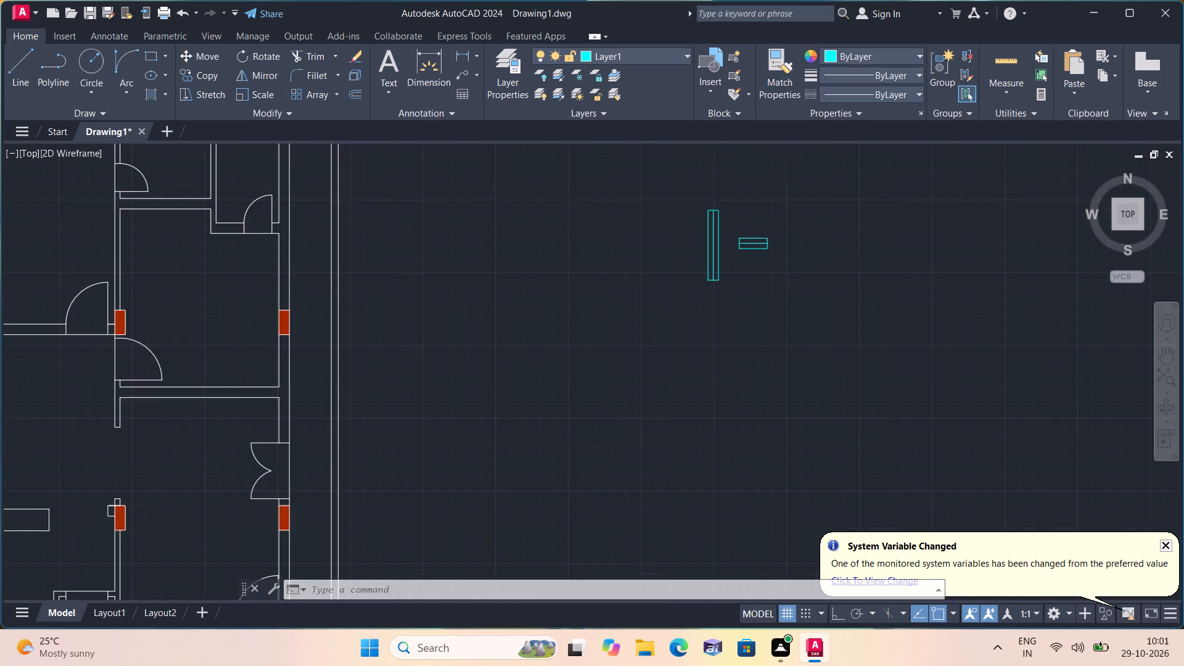
left_click(729, 238)
left_click(809, 271)
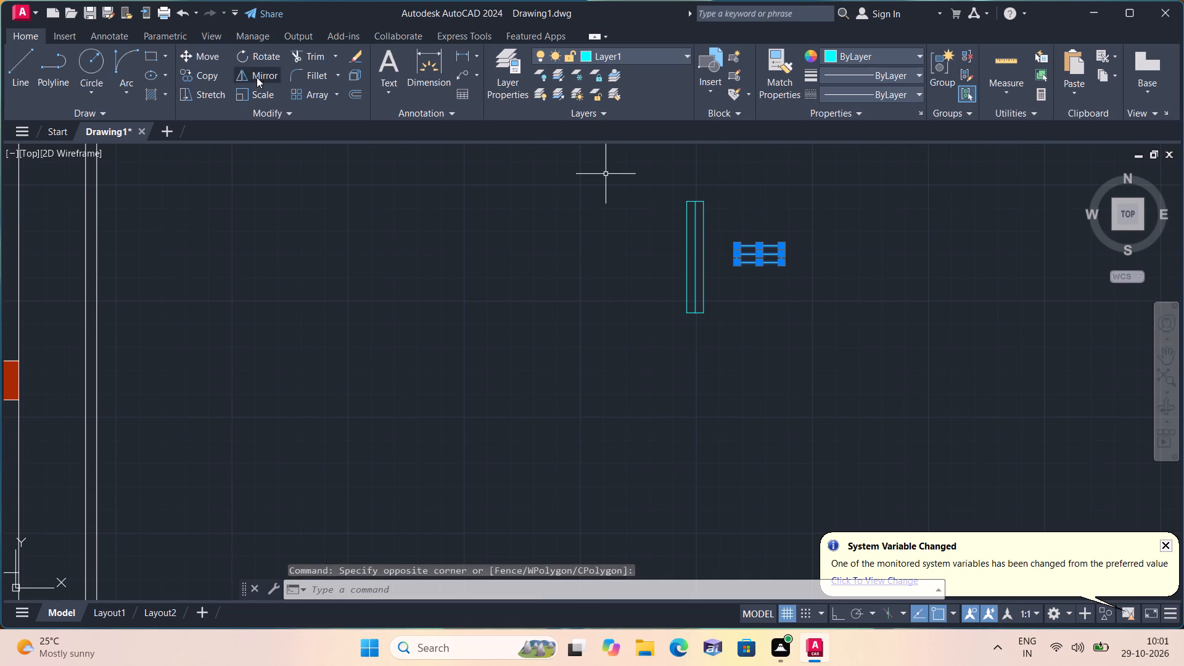
left_click(201, 72)
left_click(755, 265)
middle_click_drag(374, 226, 947, 363)
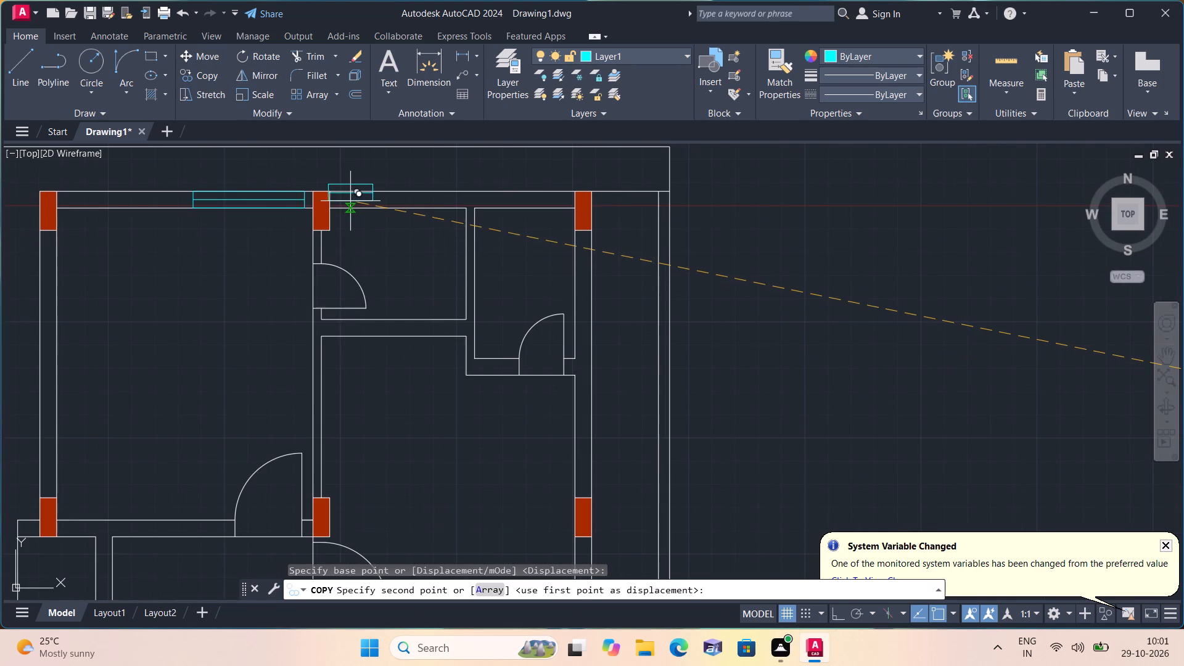
left_click(398, 208)
Place two more copies of the short window symbol, one inside the lower-right room and one in the open space below it.
middle_click_drag(477, 408, 541, 220)
scroll(541, 220, "down", 1)
middle_click_drag(472, 367, 487, 183)
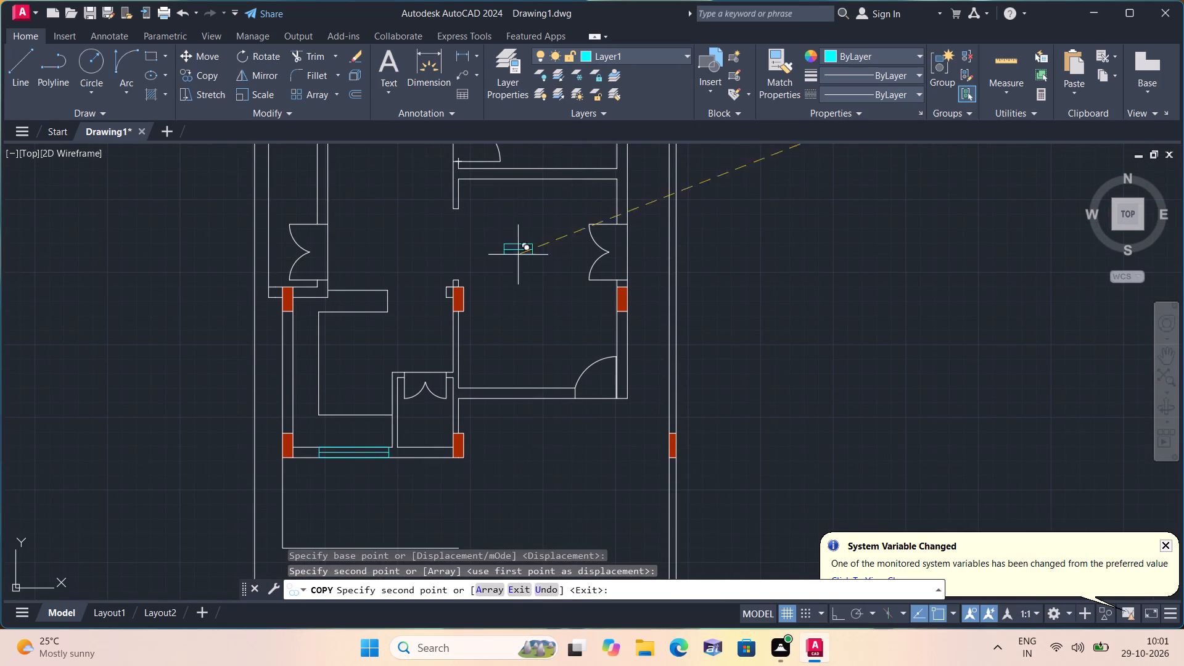
left_click(535, 362)
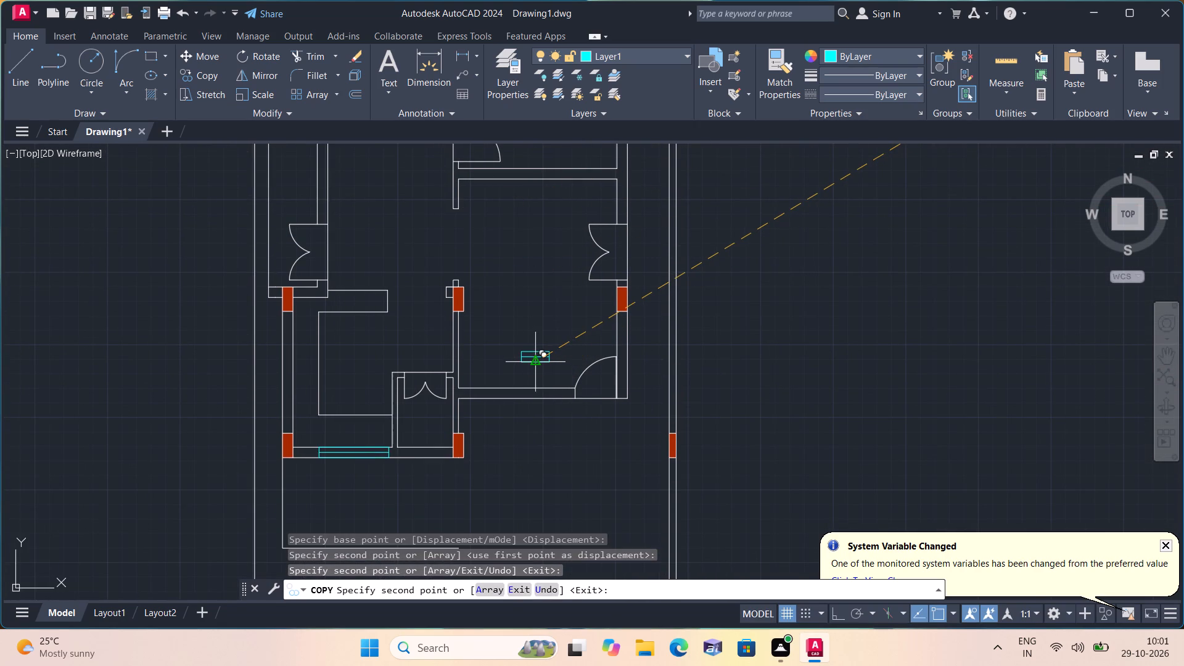
left_click(526, 461)
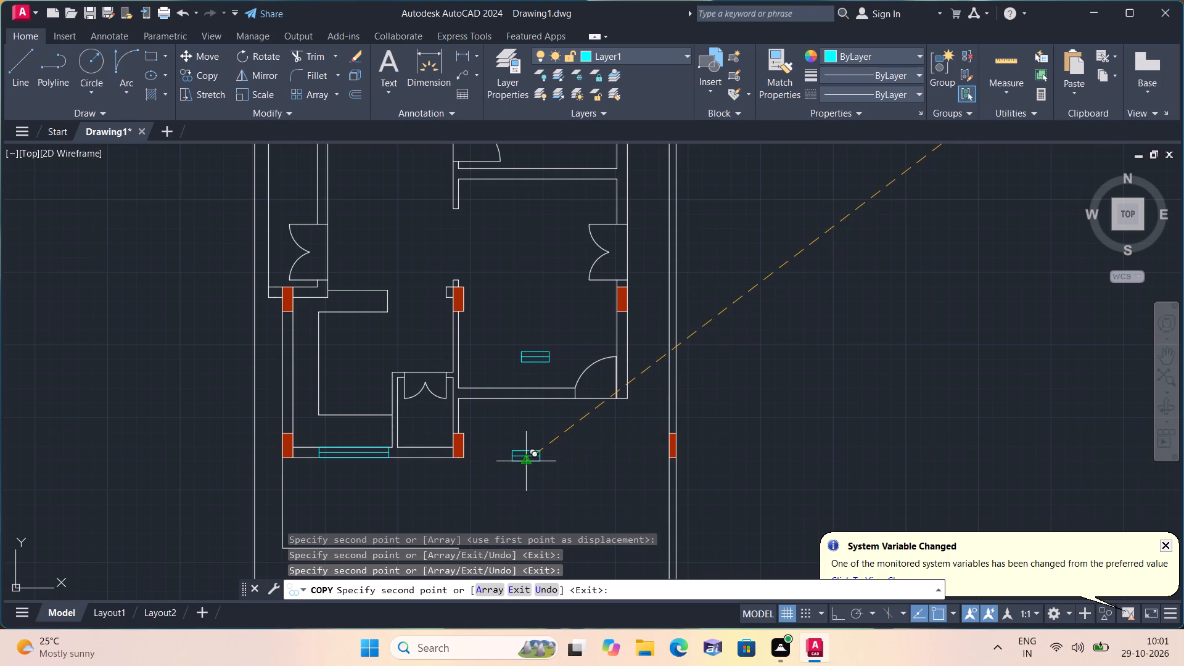
key("Escape")
Move the short window symbol below the plan's lower-right room into the bottom wall of the small double-door room, by its upper edge's midpoint.
left_click_drag(570, 477, 565, 473)
left_click(498, 428)
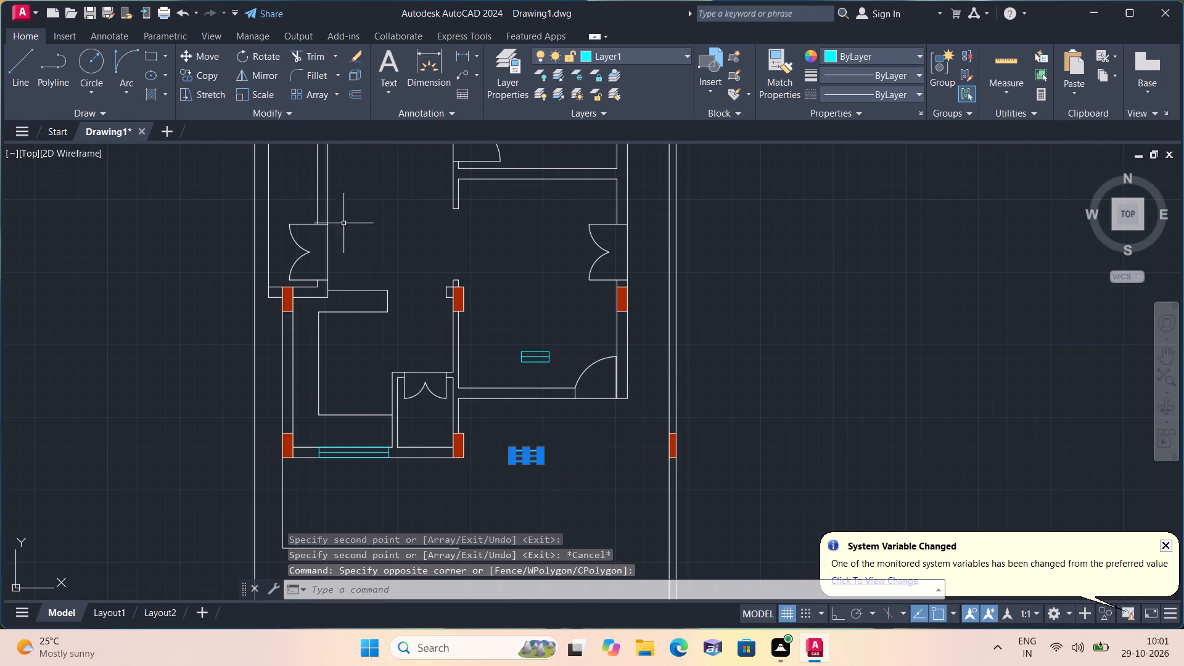
left_click(194, 54)
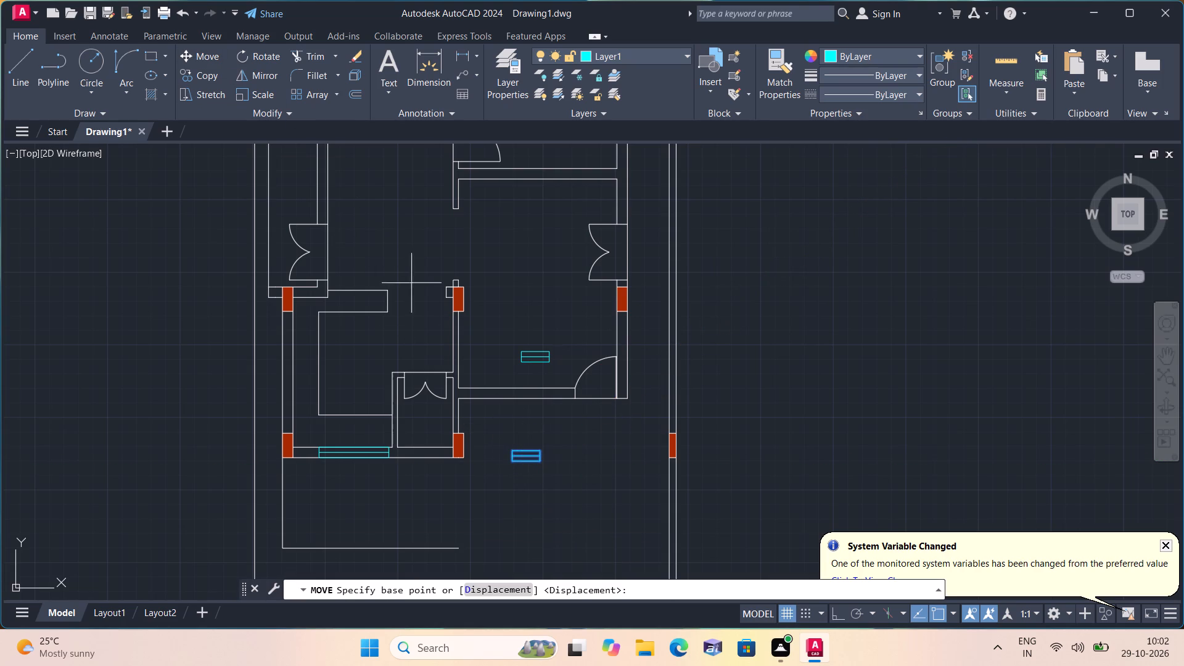
left_click(529, 446)
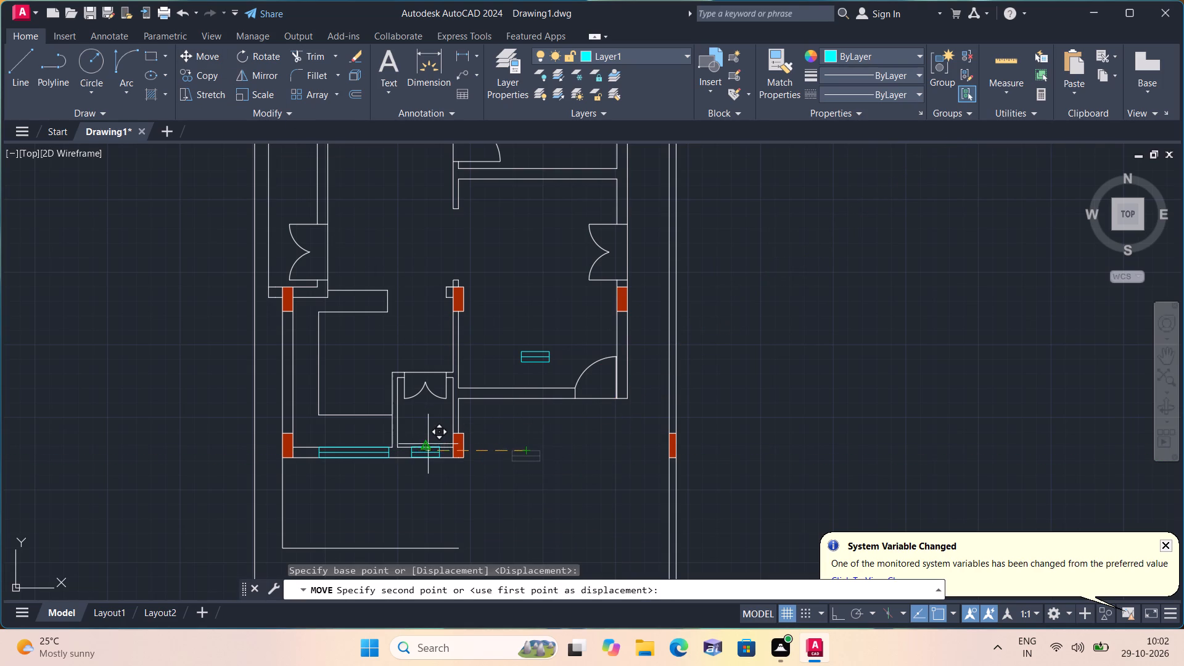
left_click(427, 446)
Move the short window symbol inside the lower-right room by its lower right corner into that room's bottom wall, ending at the door opening.
left_click_drag(509, 342, 514, 348)
left_click(556, 367)
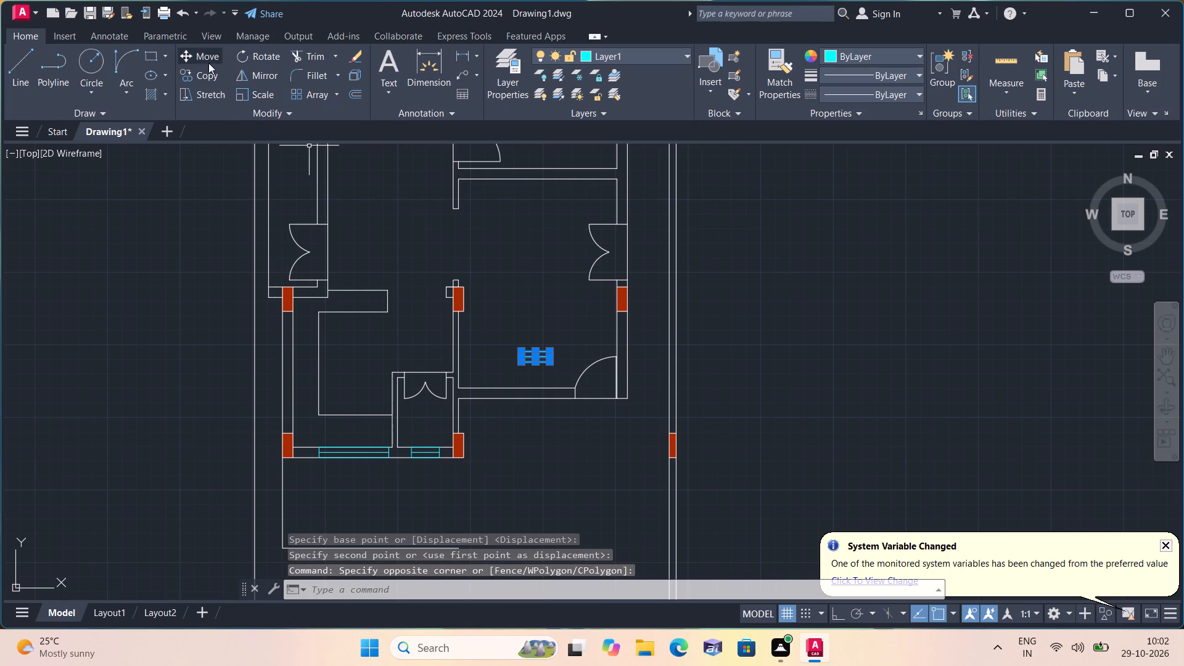
left_click(200, 56)
left_click(548, 366)
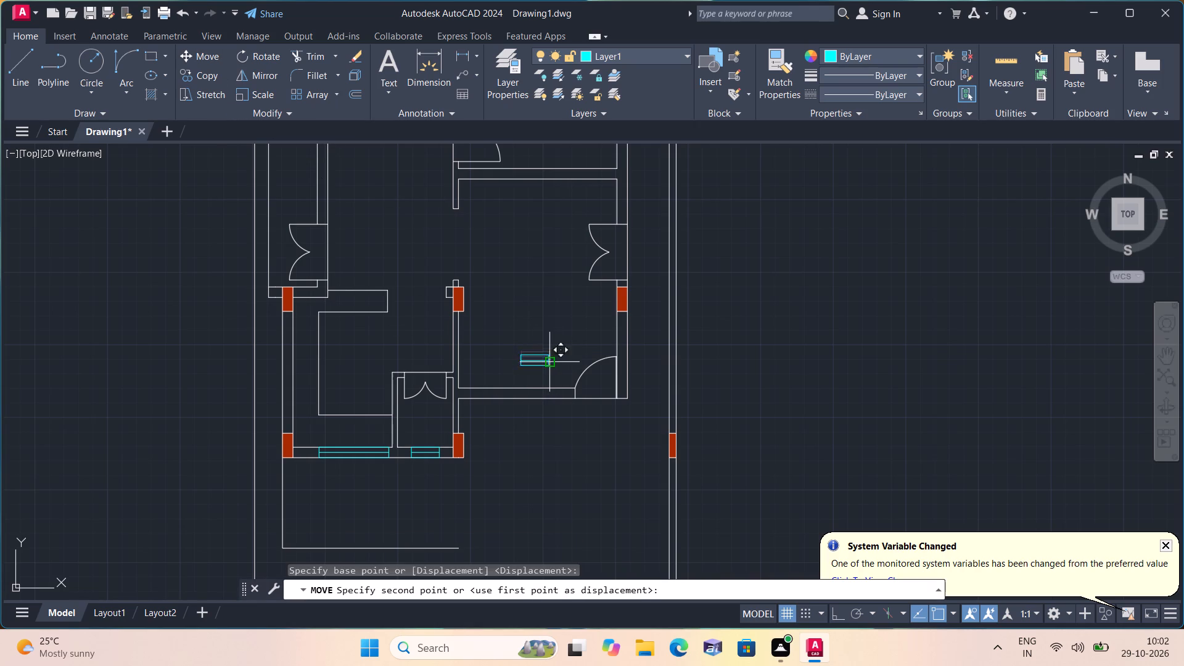
left_click(572, 396)
Turn ortho on, rotate the original short window symbol 90° to stand vertically, and turn ortho off again.
scroll(598, 320, "down", 1)
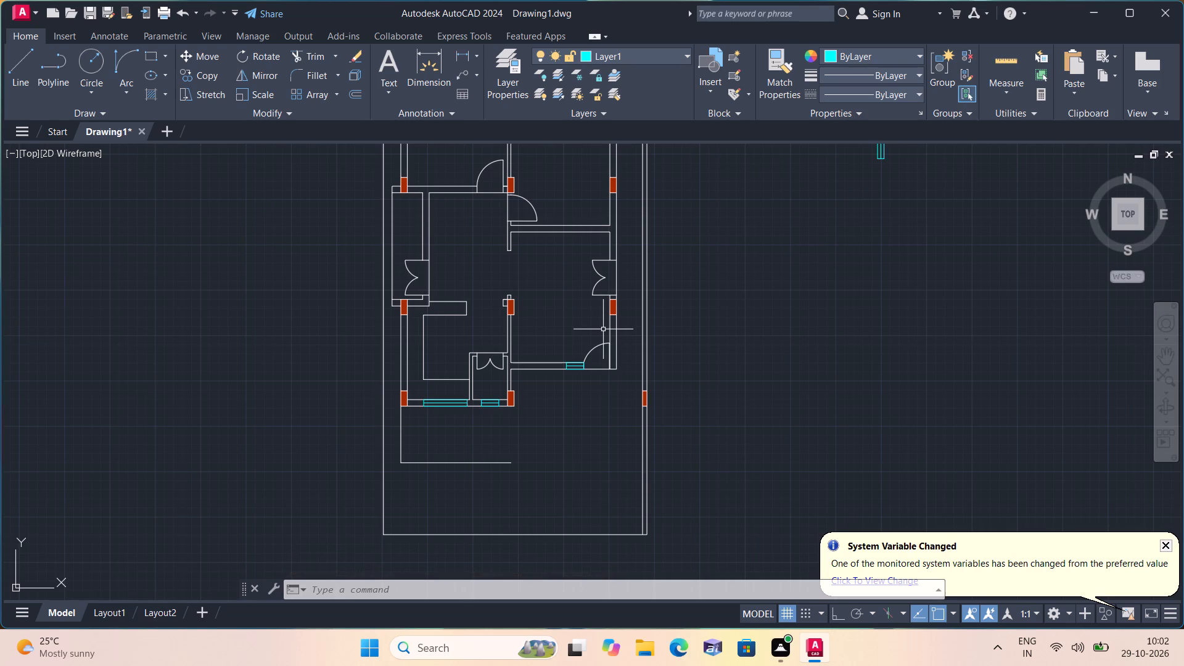
middle_click_drag(599, 331, 520, 424)
scroll(521, 424, "down", 2)
scroll(652, 348, "up", 2)
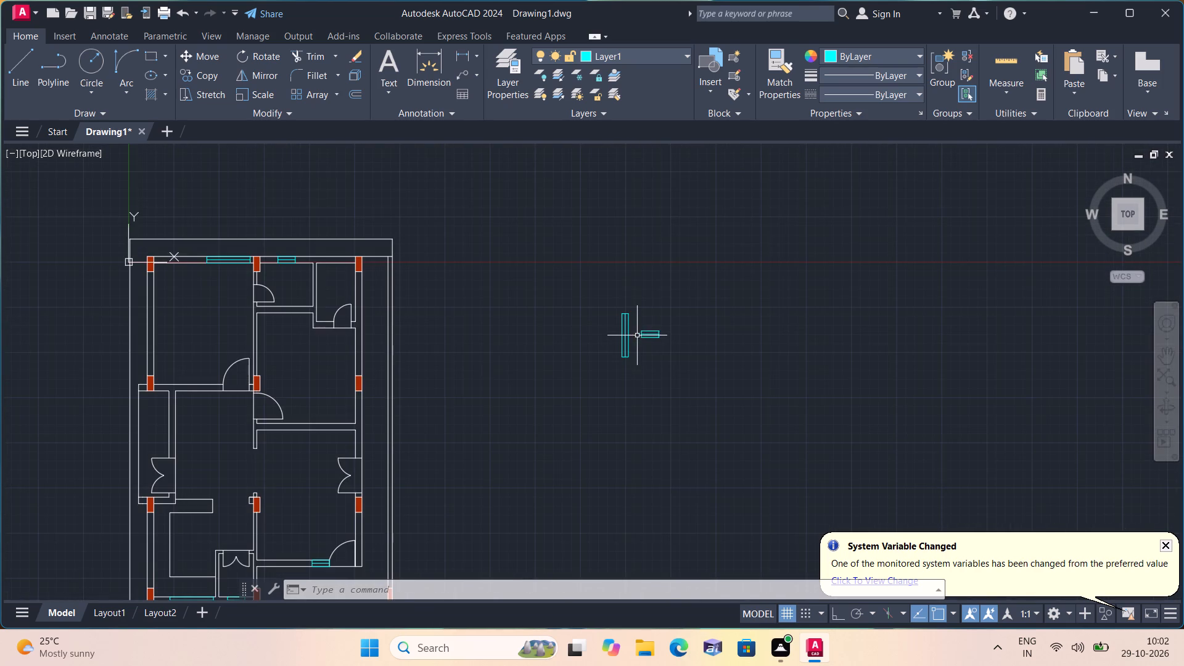
scroll(638, 333, "up", 3)
left_click(636, 312)
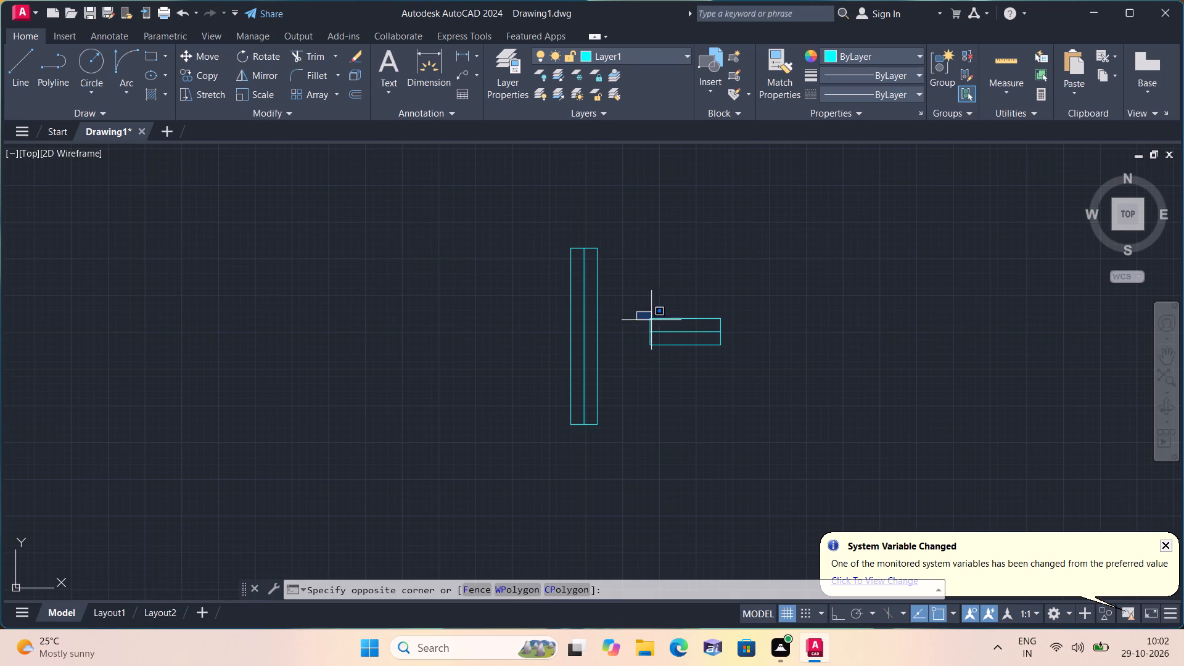
left_click(751, 371)
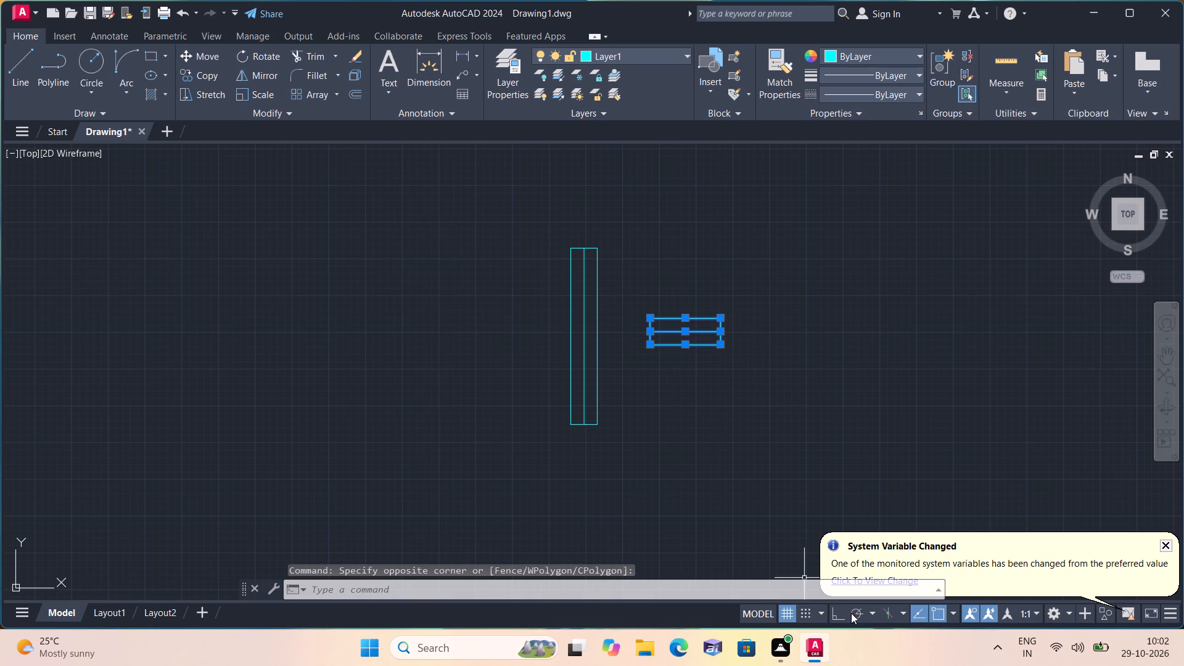
left_click(836, 613)
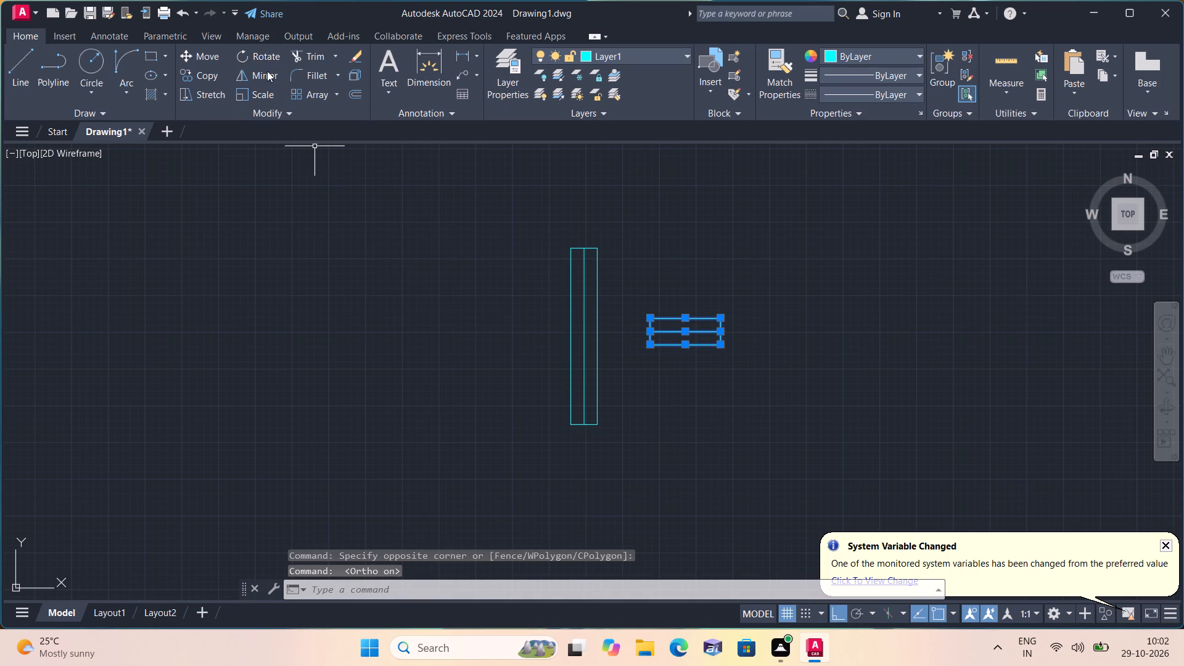
left_click(266, 59)
left_click(726, 372)
left_click(721, 249)
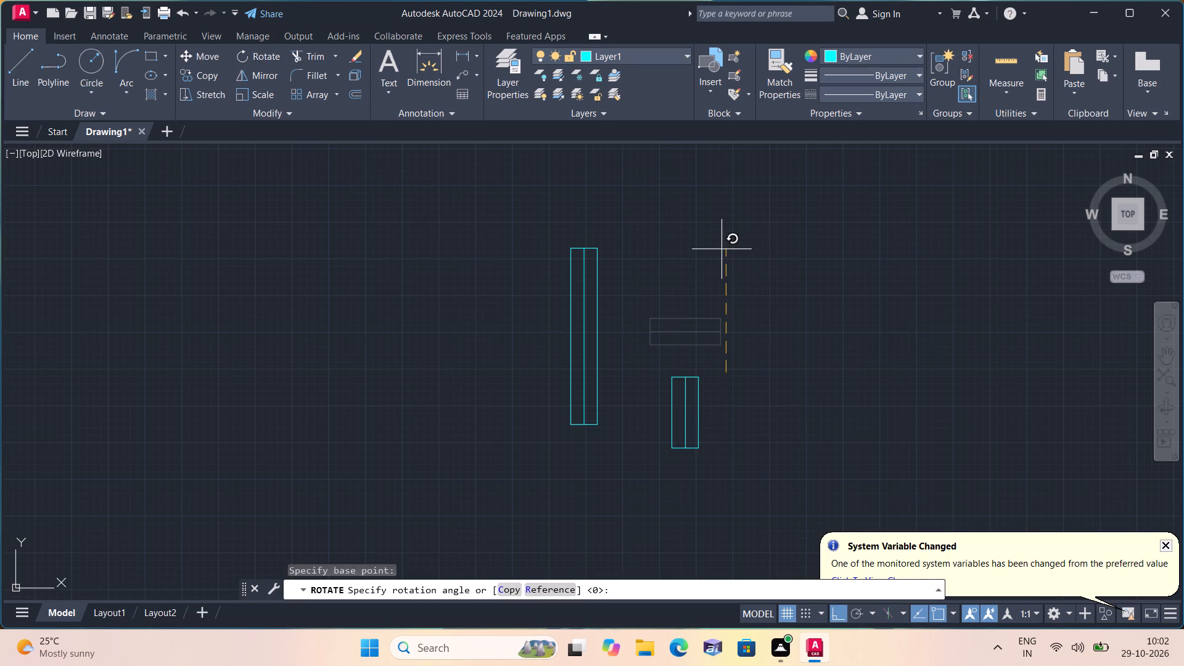
left_click(833, 611)
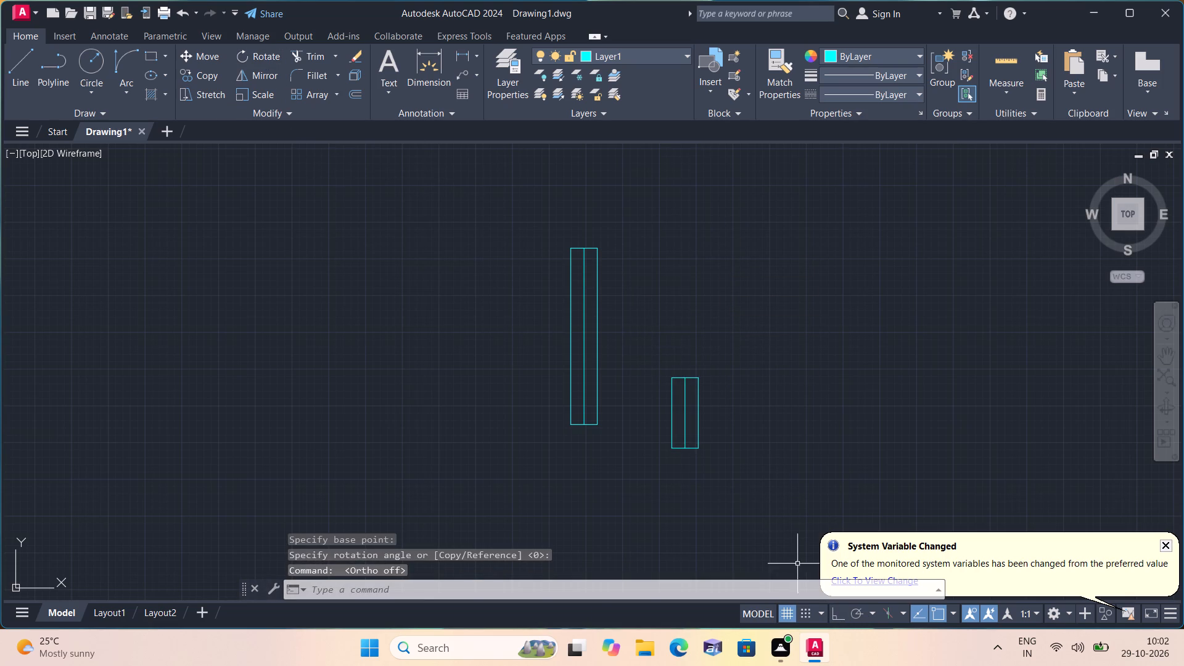
Move the rotated short window symbol by its left edge's midpoint into the right outer wall of the upper-right small room, below the corner column.
left_click(731, 462)
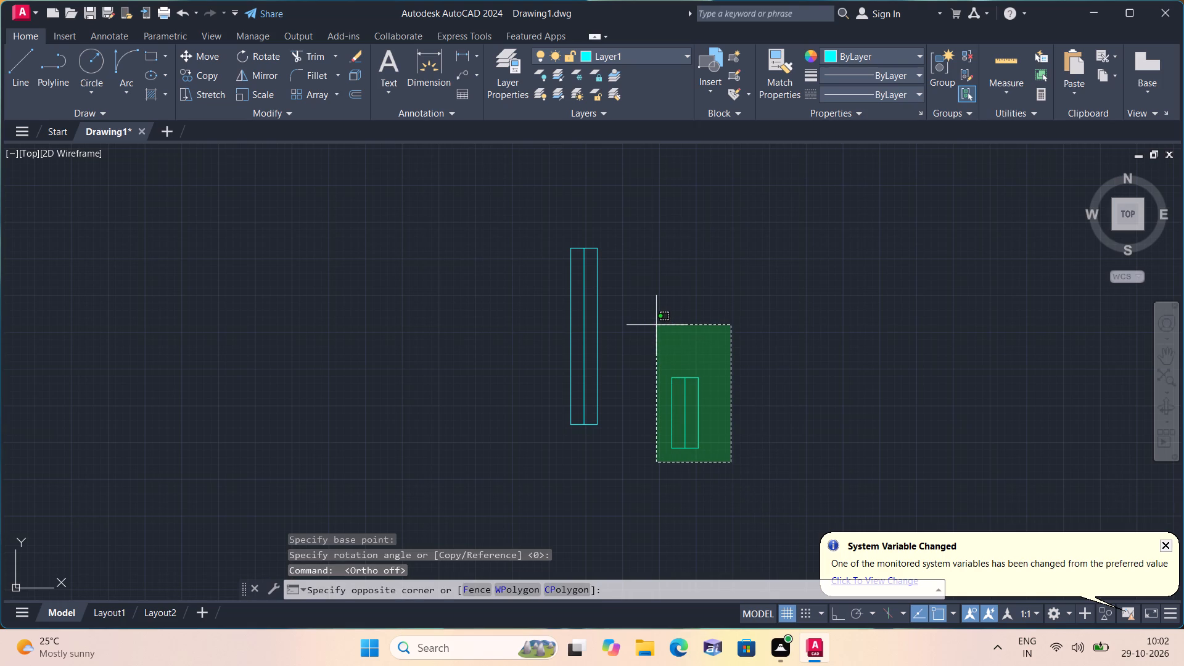
left_click(656, 324)
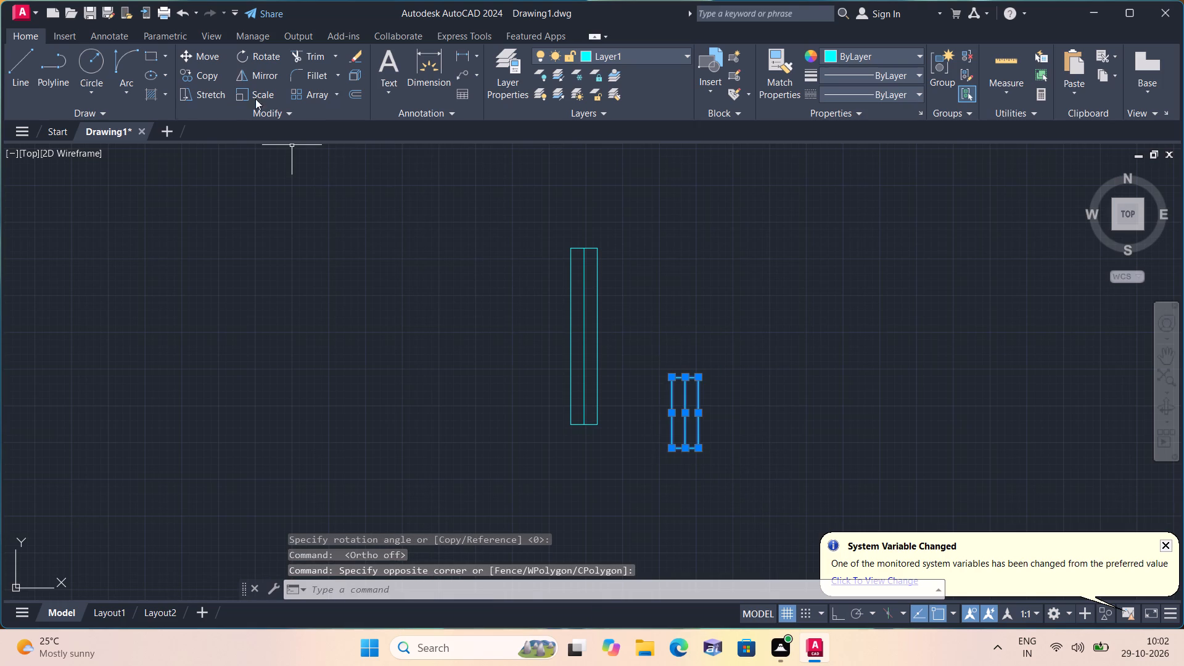
left_click(192, 55)
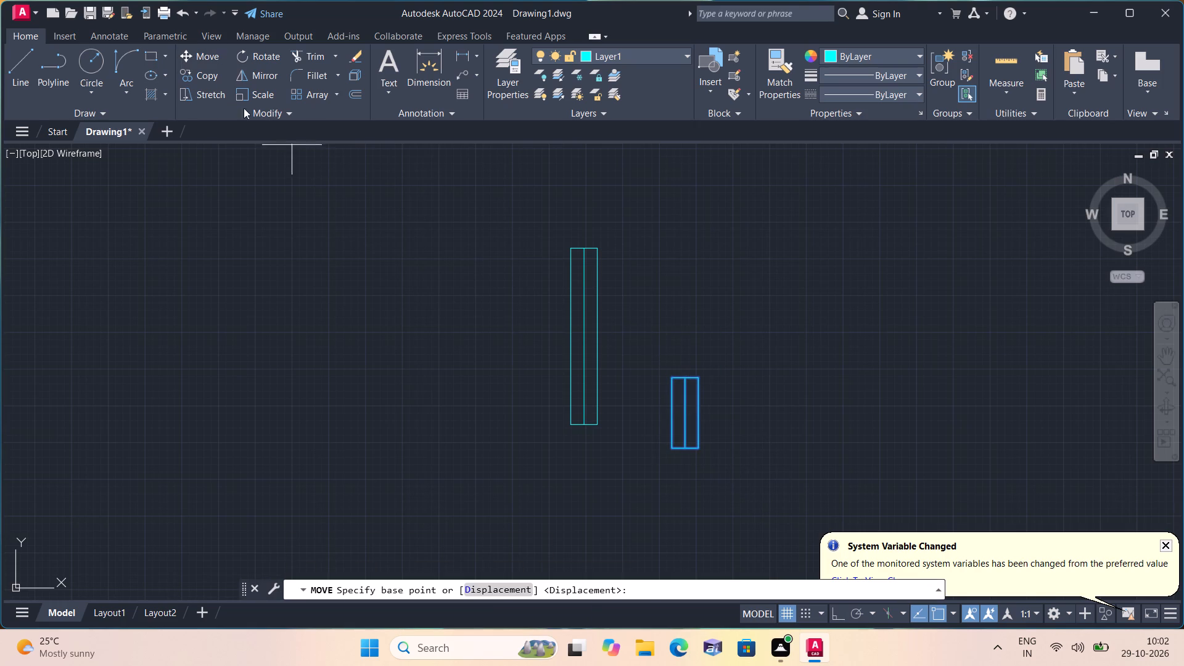
left_click(670, 410)
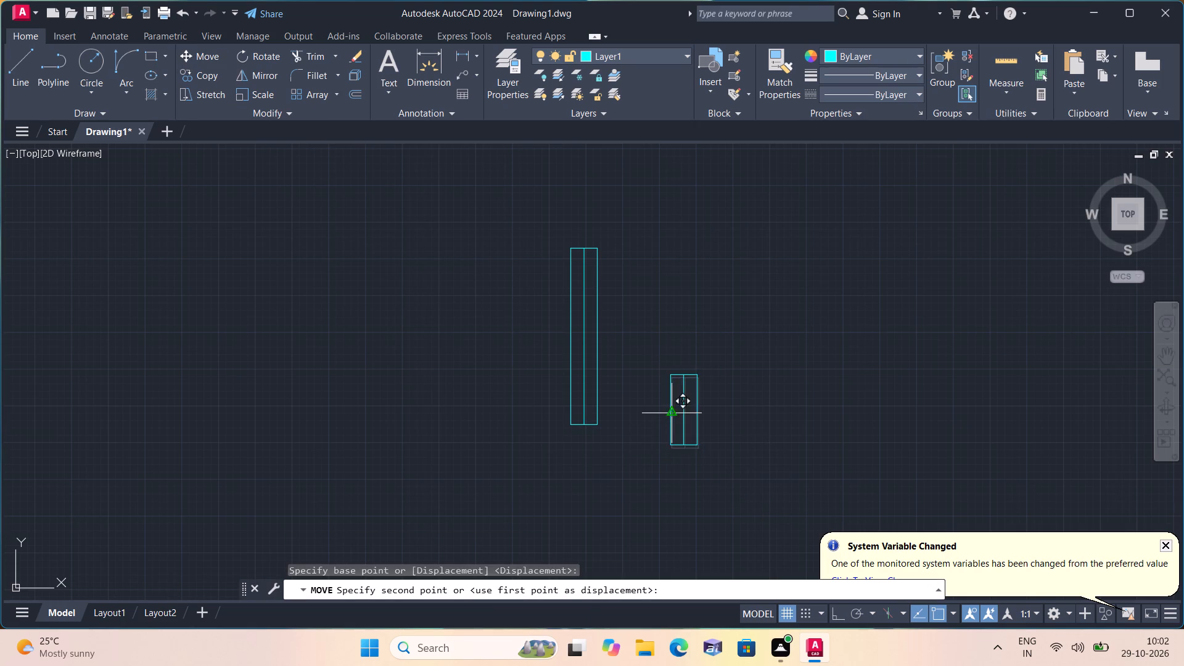
middle_click_drag(349, 337, 593, 410)
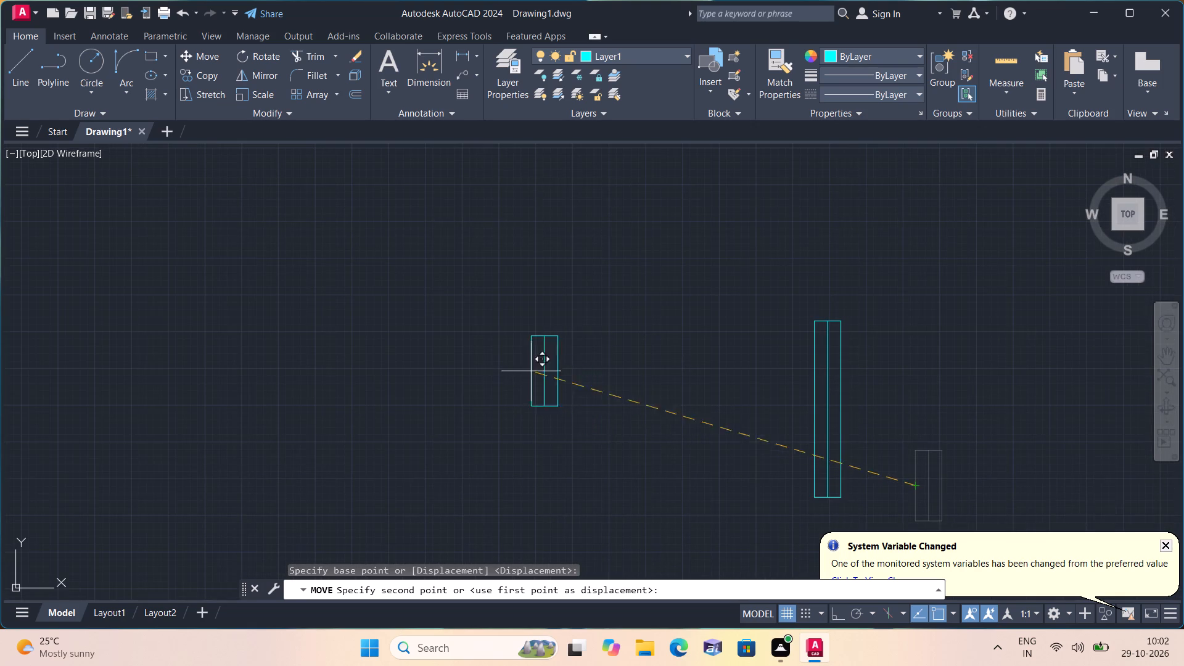
scroll(435, 326, "down", 1)
middle_click_drag(435, 326, 586, 371)
middle_click_drag(181, 315, 335, 332)
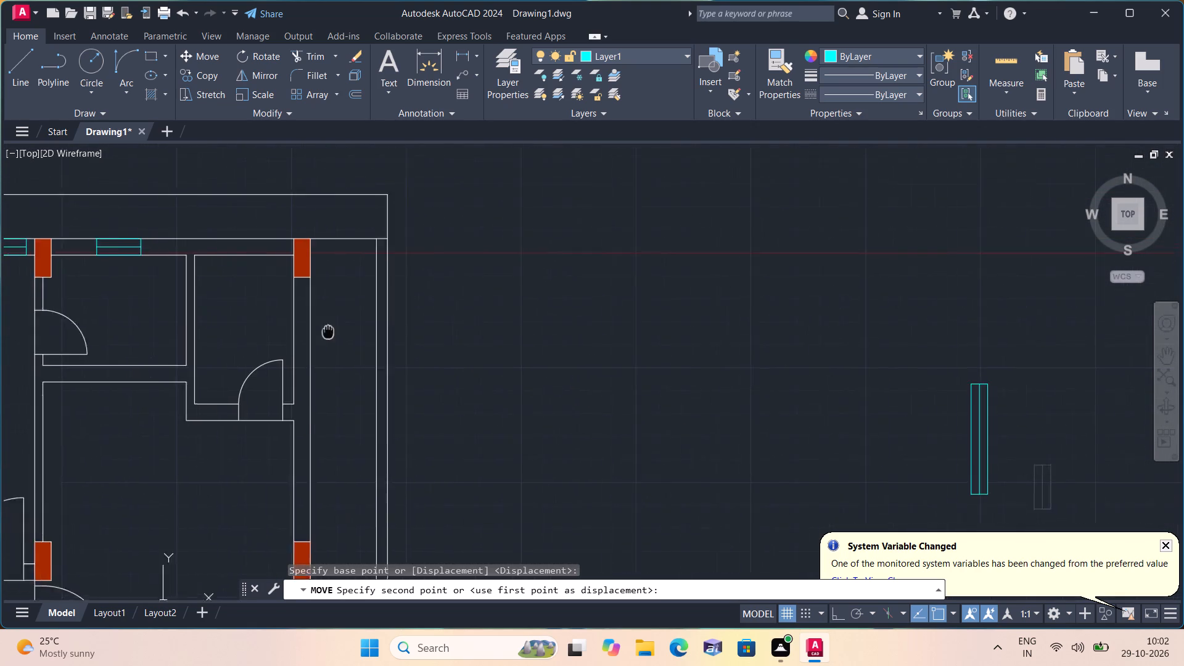
middle_click_drag(335, 332, 355, 335)
scroll(333, 326, "up", 1)
left_click(312, 315)
scroll(437, 336, "down", 1)
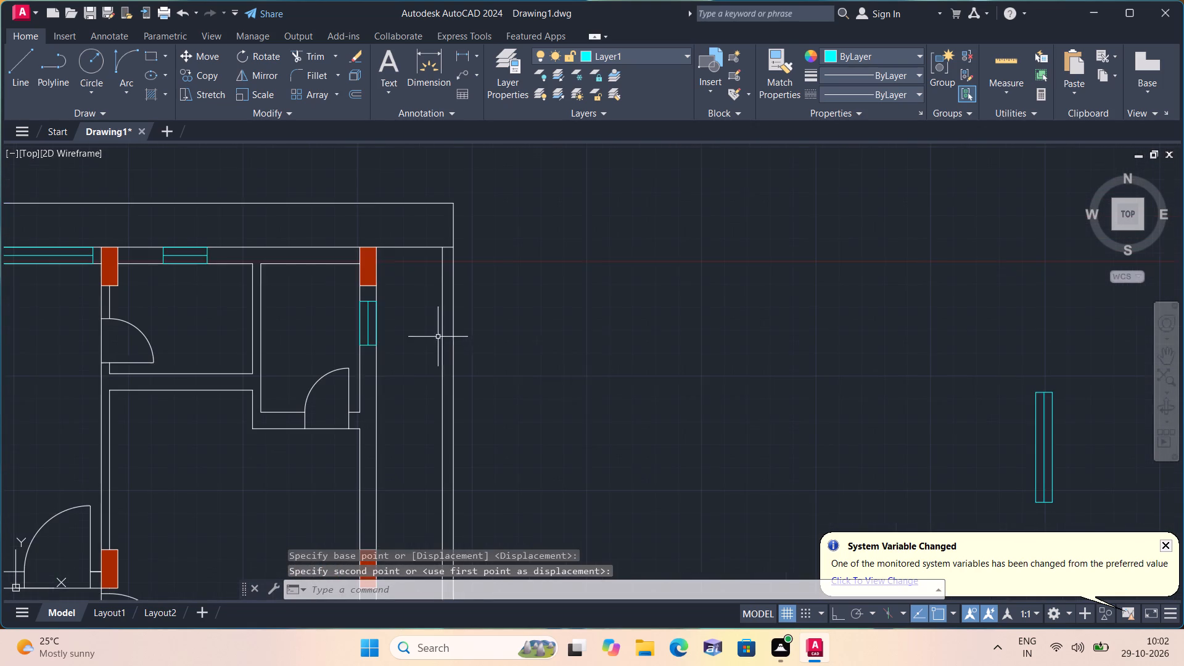
Copy the vertical long window symbol by its left edge's midpoint into the right outer wall of the middle-right room, above the column.
middle_click_drag(570, 379, 471, 265)
left_click(852, 257)
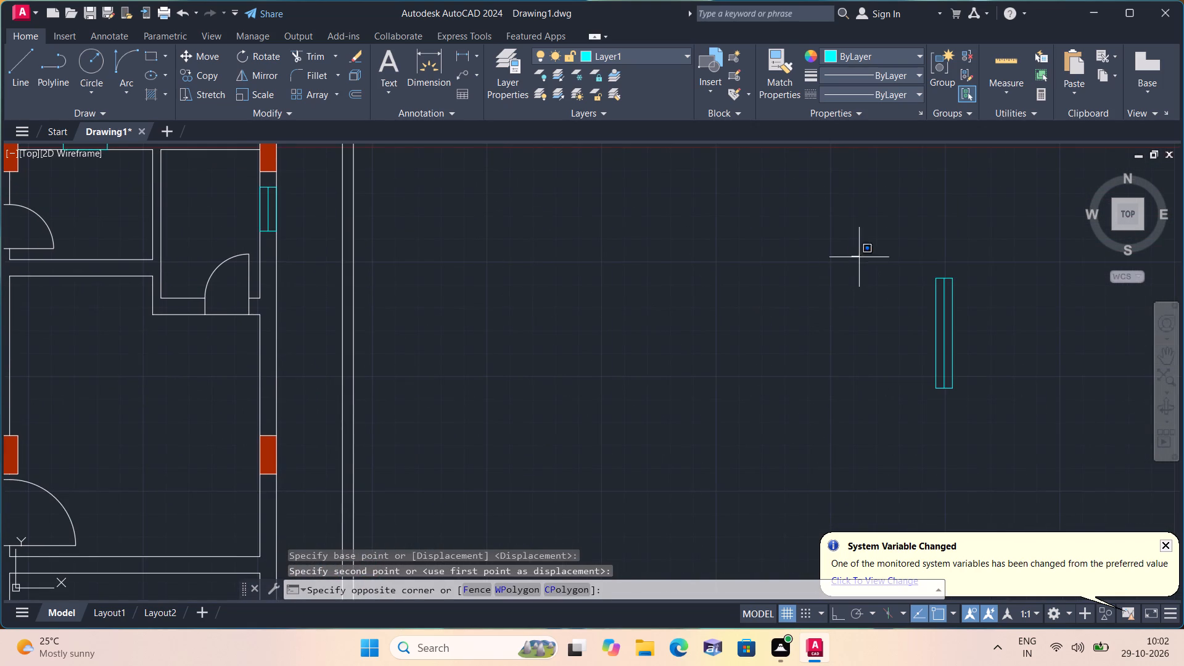
left_click(1007, 413)
left_click(202, 71)
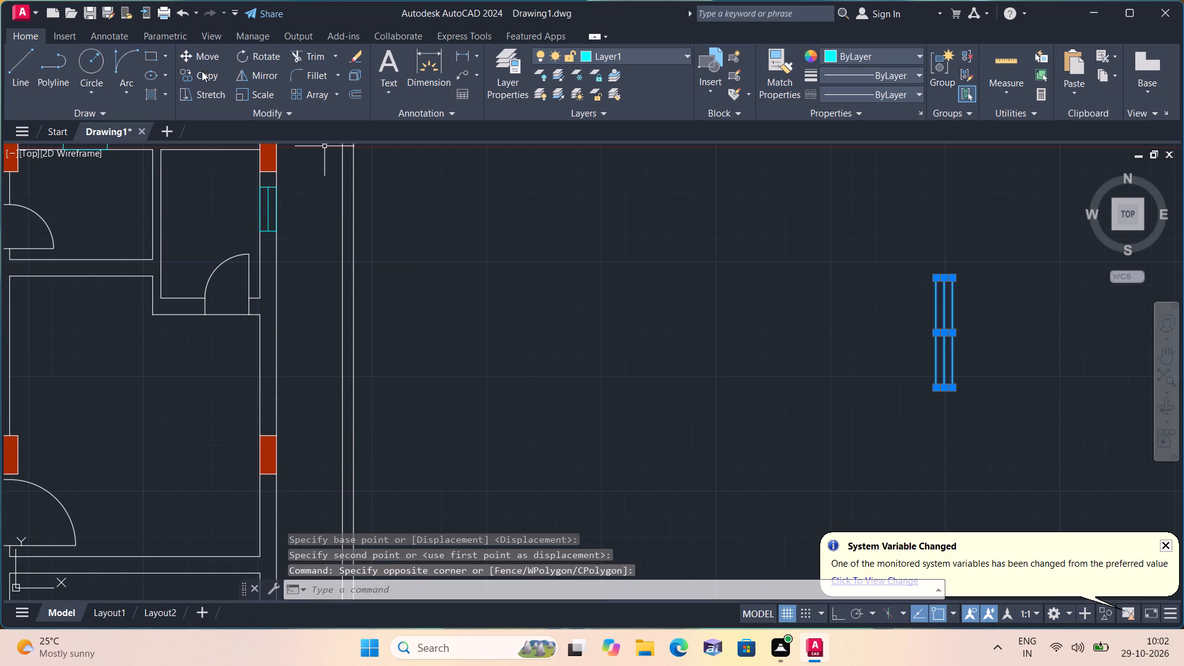
left_click(932, 334)
scroll(553, 390, "down", 1)
middle_click_drag(533, 394, 617, 343)
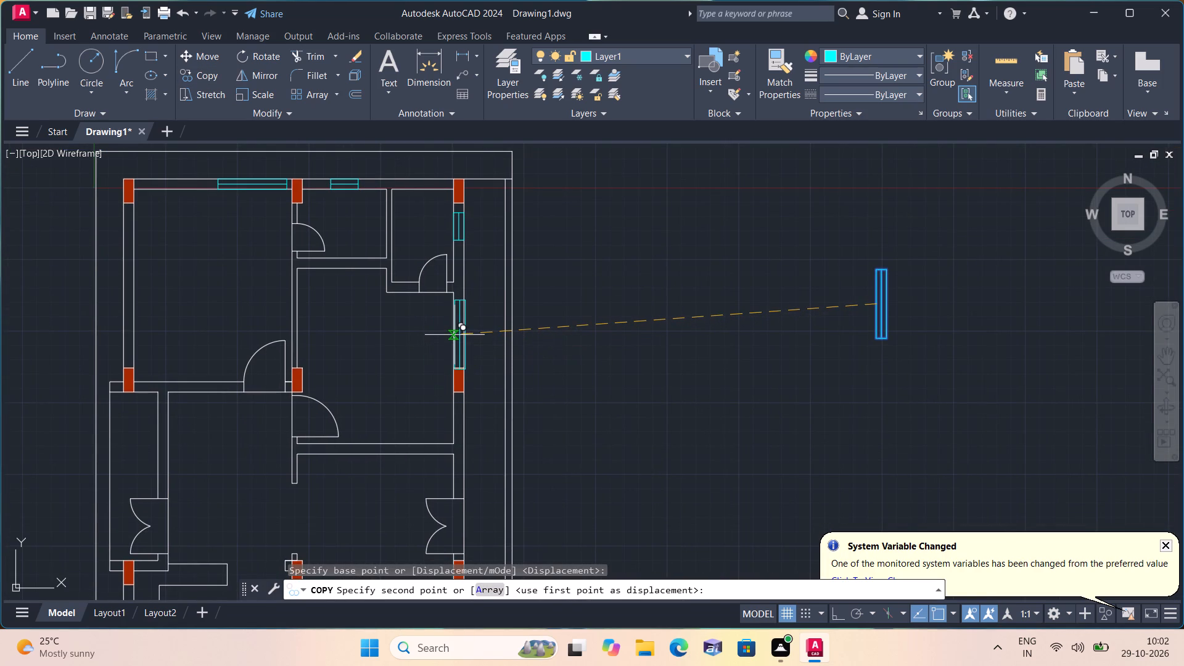
scroll(454, 332, "up", 2)
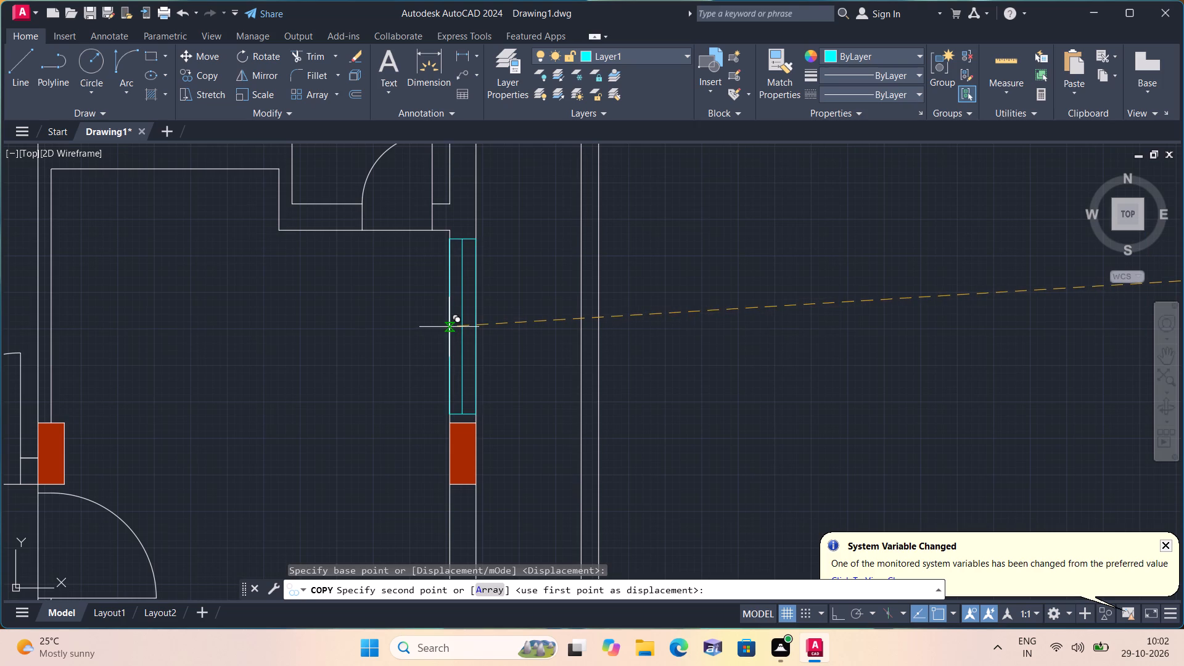
left_click(450, 325)
Place another copy of the long vertical window in the left outer wall of the upper-left room.
scroll(478, 304, "down", 1)
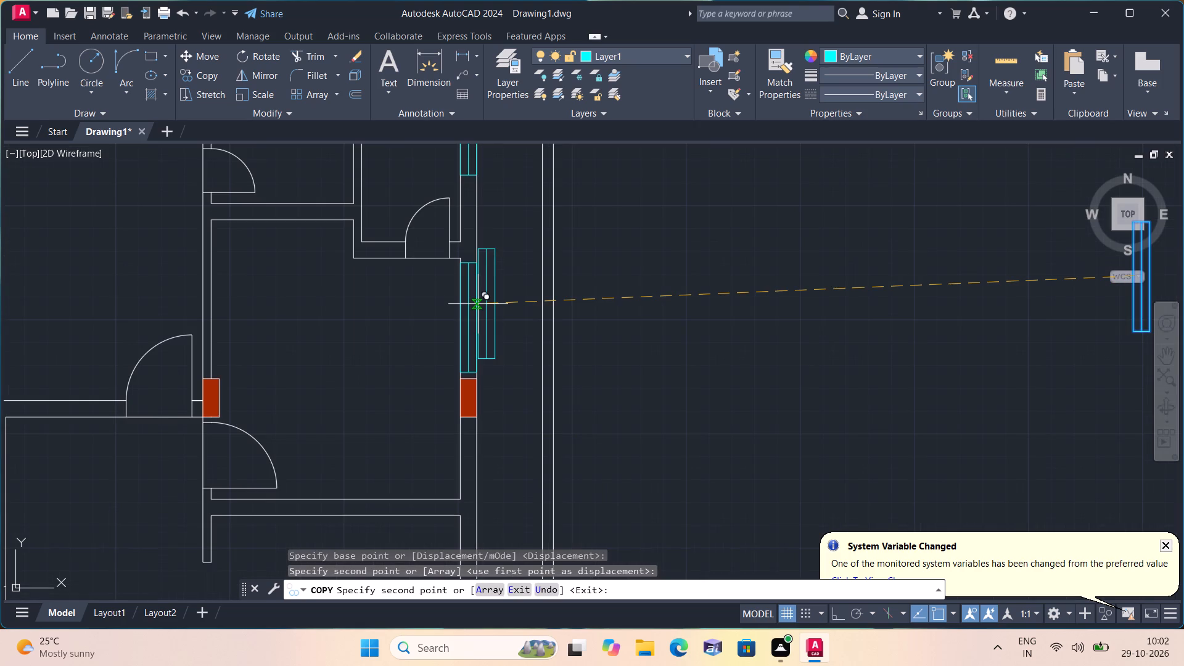
scroll(561, 299, "down", 1)
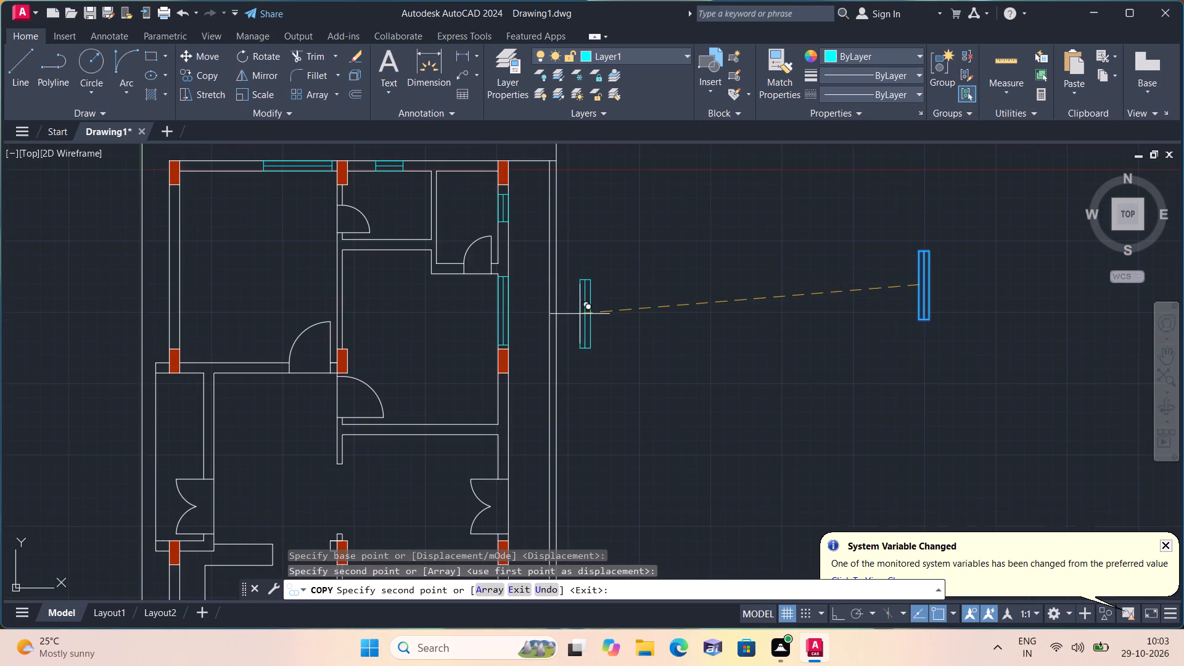
scroll(580, 314, "down", 1)
scroll(457, 342, "down", 1)
scroll(376, 317, "up", 3)
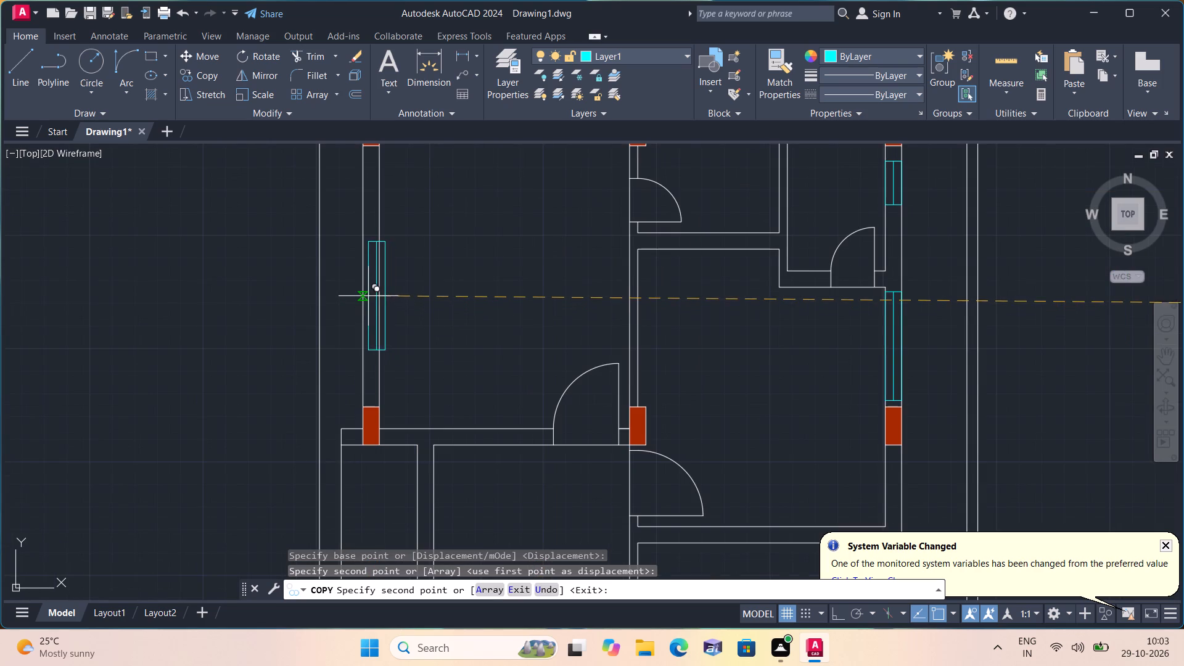
left_click(363, 283)
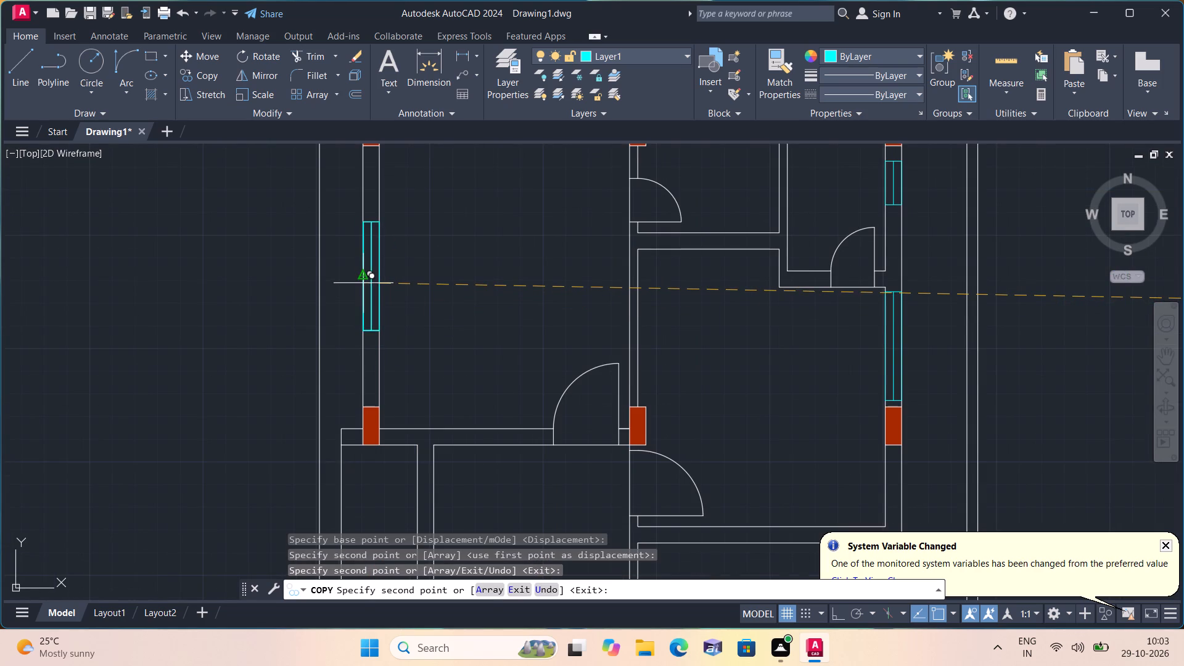
Place a third copy in the inner wall between the narrow left space and the central room, above the double door, and end copying.
scroll(364, 277, "down", 2)
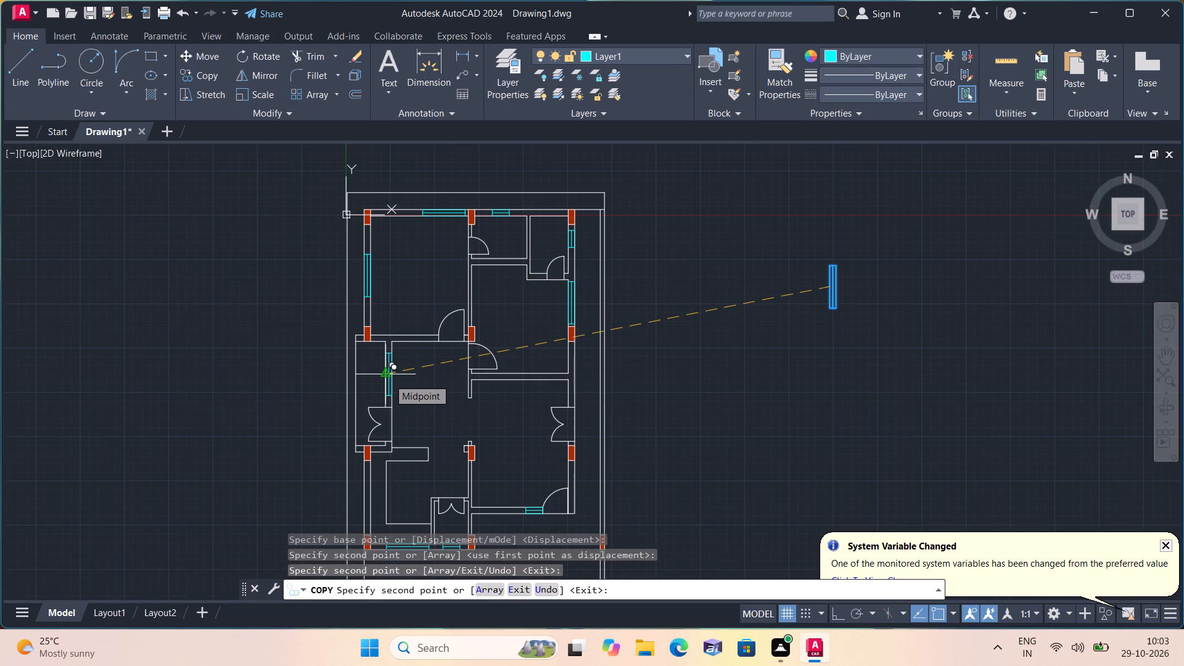
left_click(388, 379)
scroll(390, 320, "down", 1)
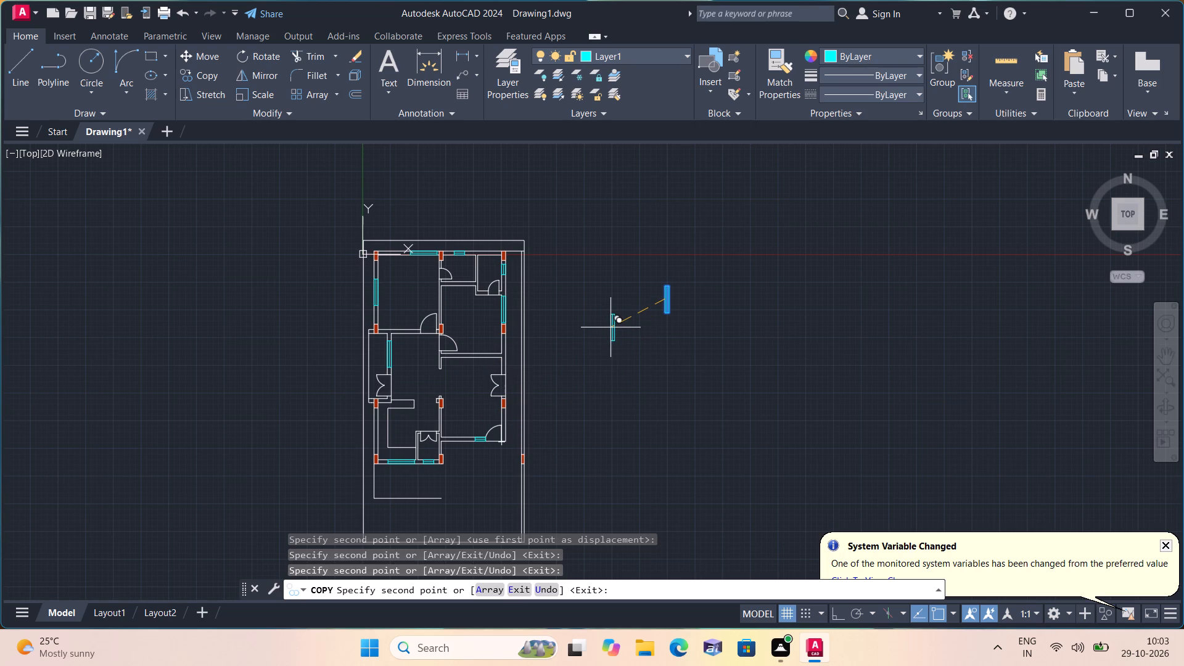
key("Escape")
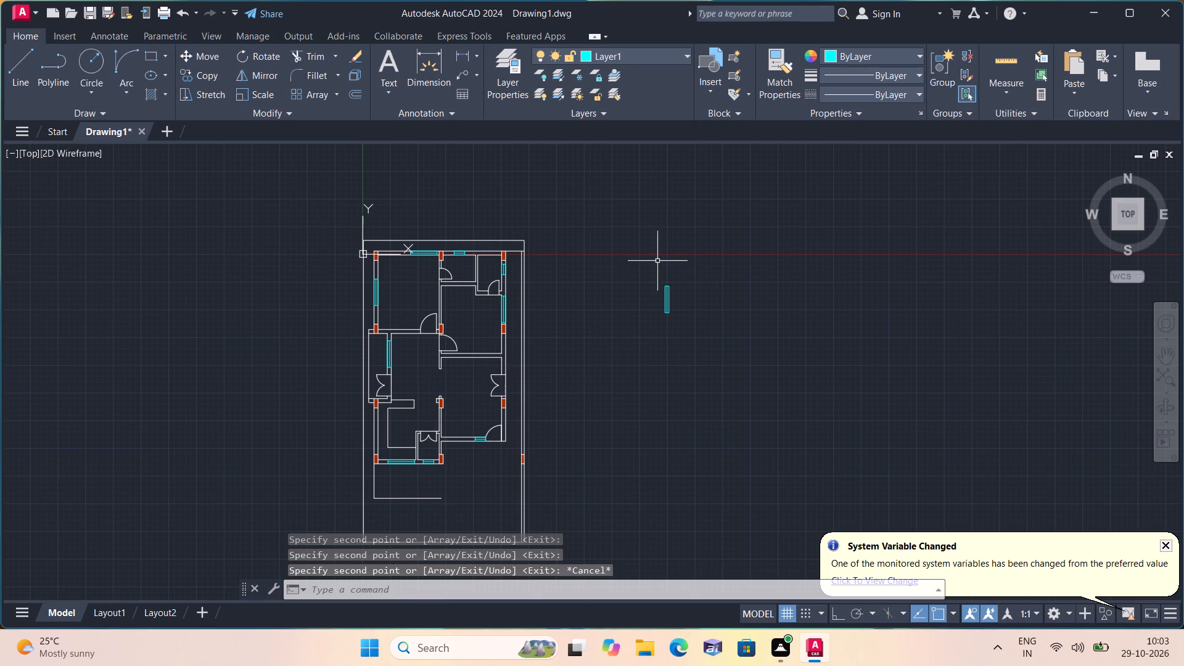
Erase the leftover long vertical window symbol outside the plan.
left_click(654, 249)
left_click(710, 406)
key("Delete")
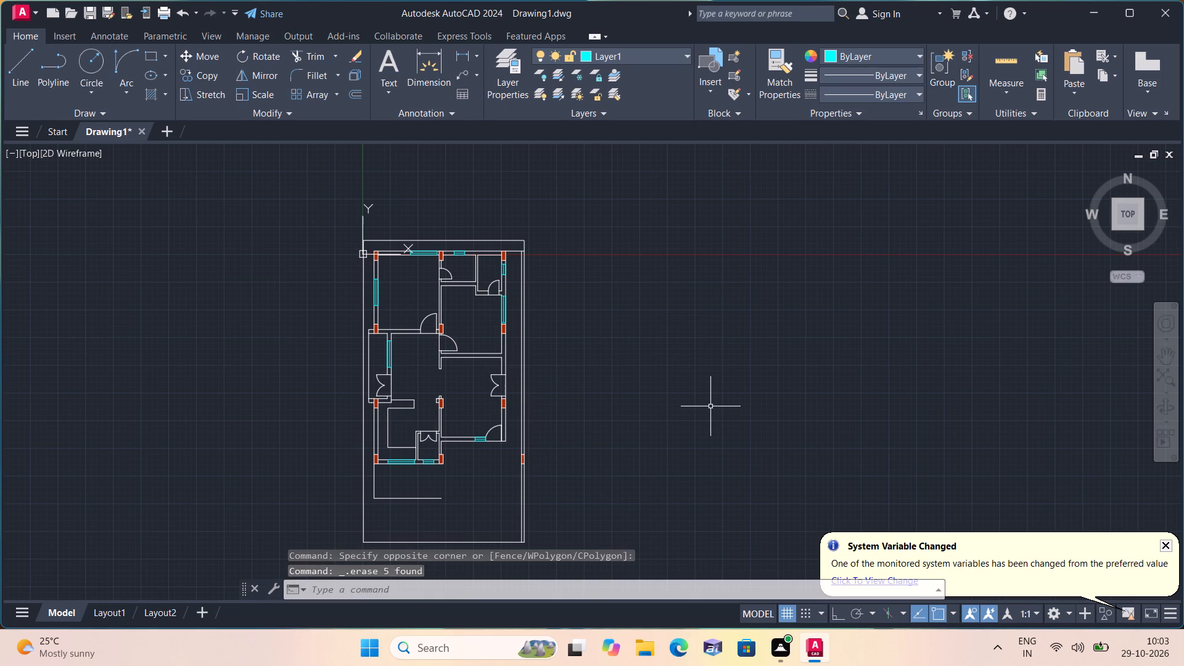
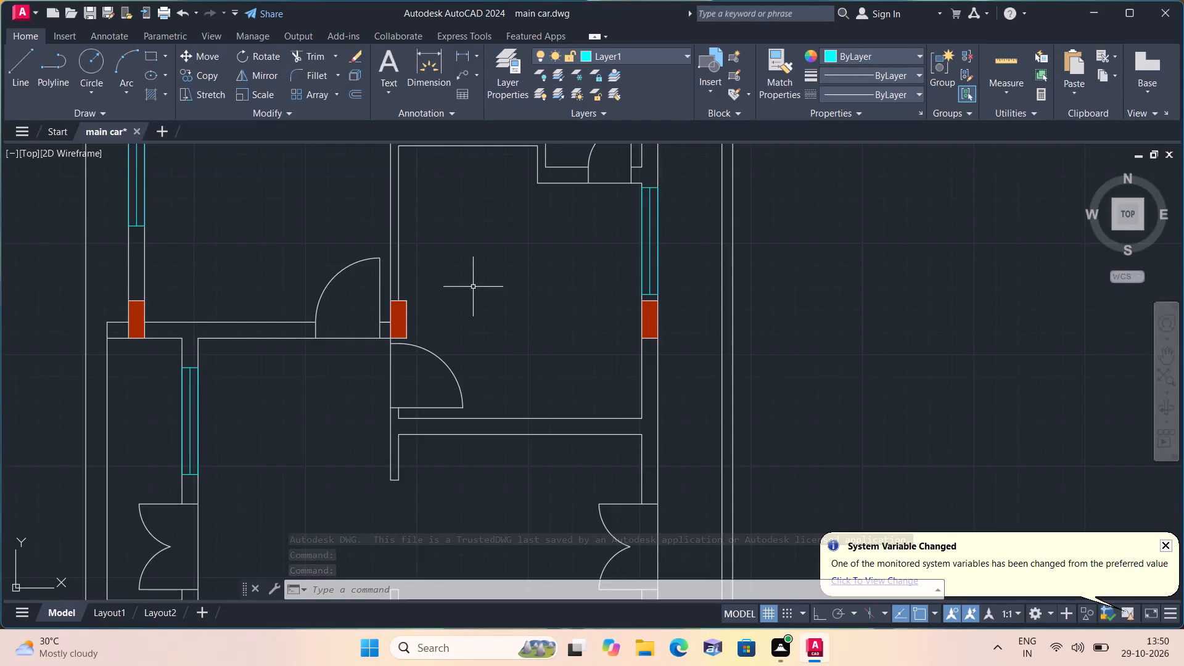
Copy the single-bowl sink with drainer at the end of the second row in sinks_2.dwg and paste it beside the main car floor plan.
middle_click_drag(472, 289, 535, 446)
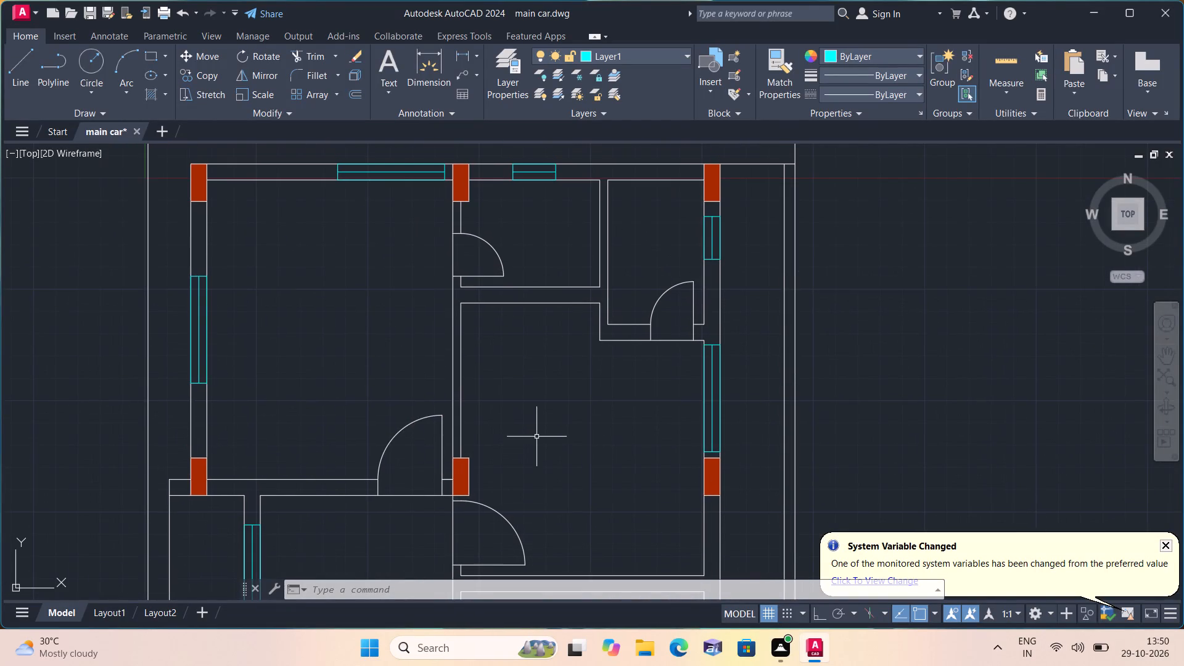
scroll(536, 434, "down", 1)
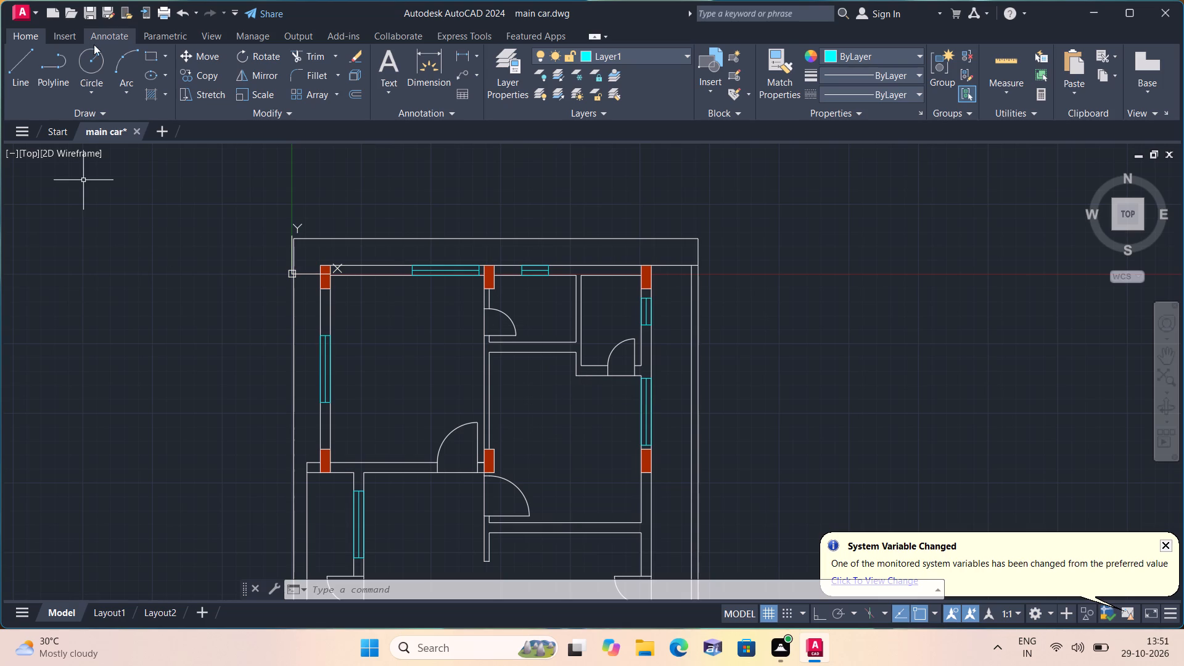
left_click(18, 9)
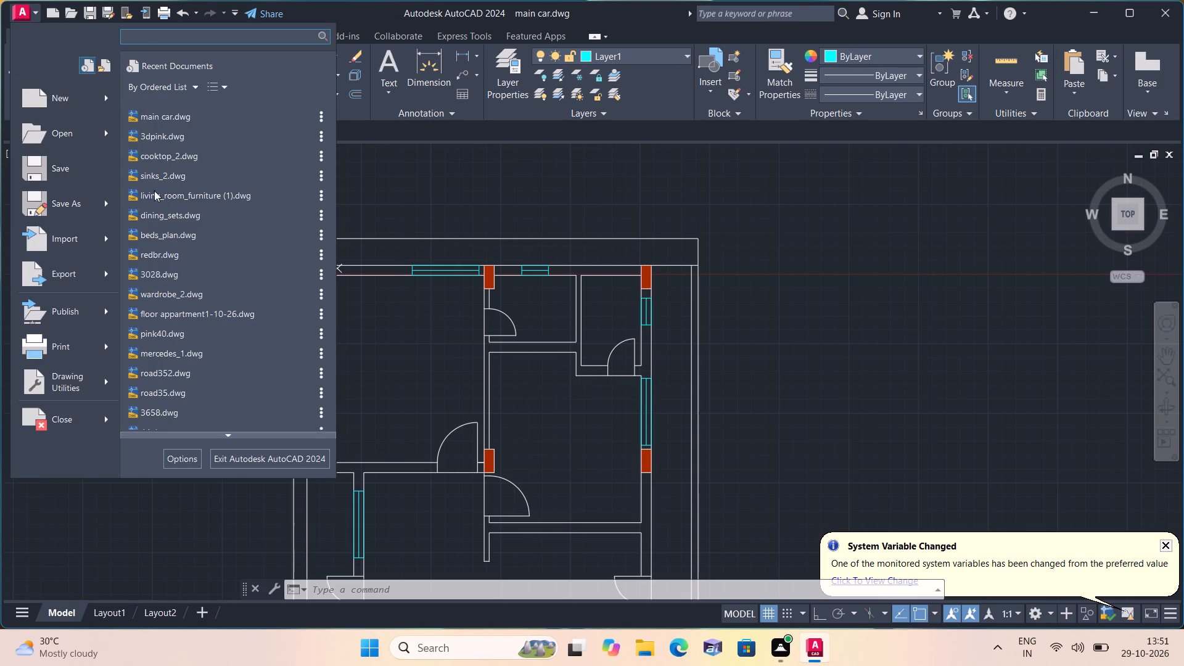
left_click(176, 173)
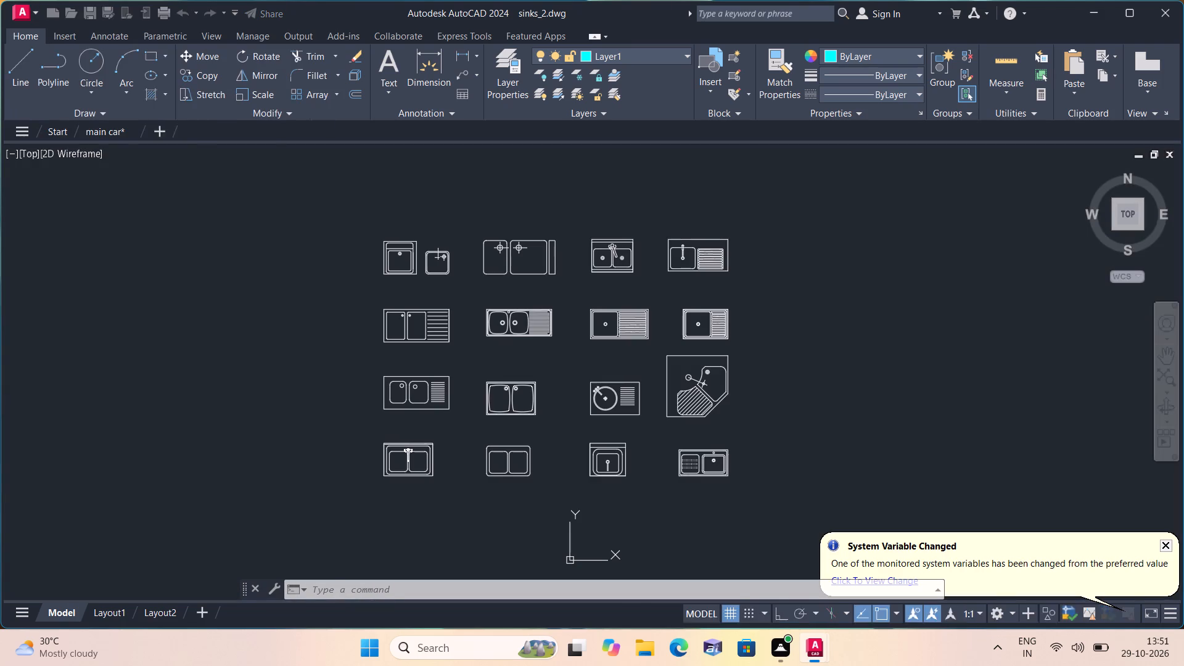
left_click(711, 327)
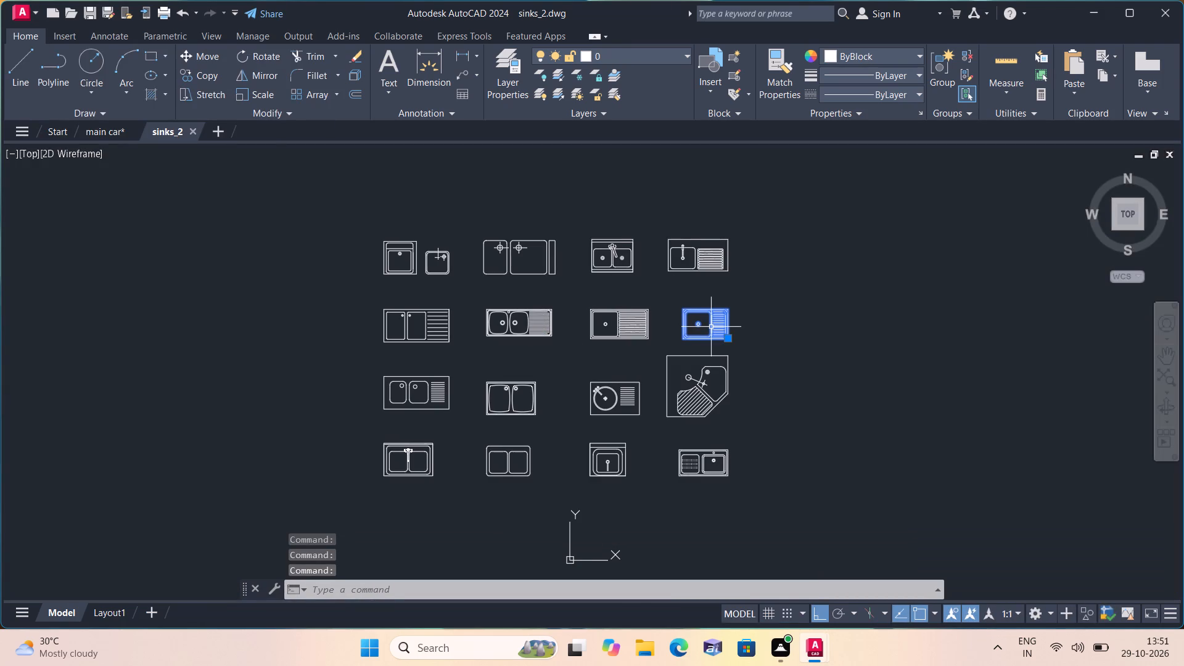
key("ctrl+c")
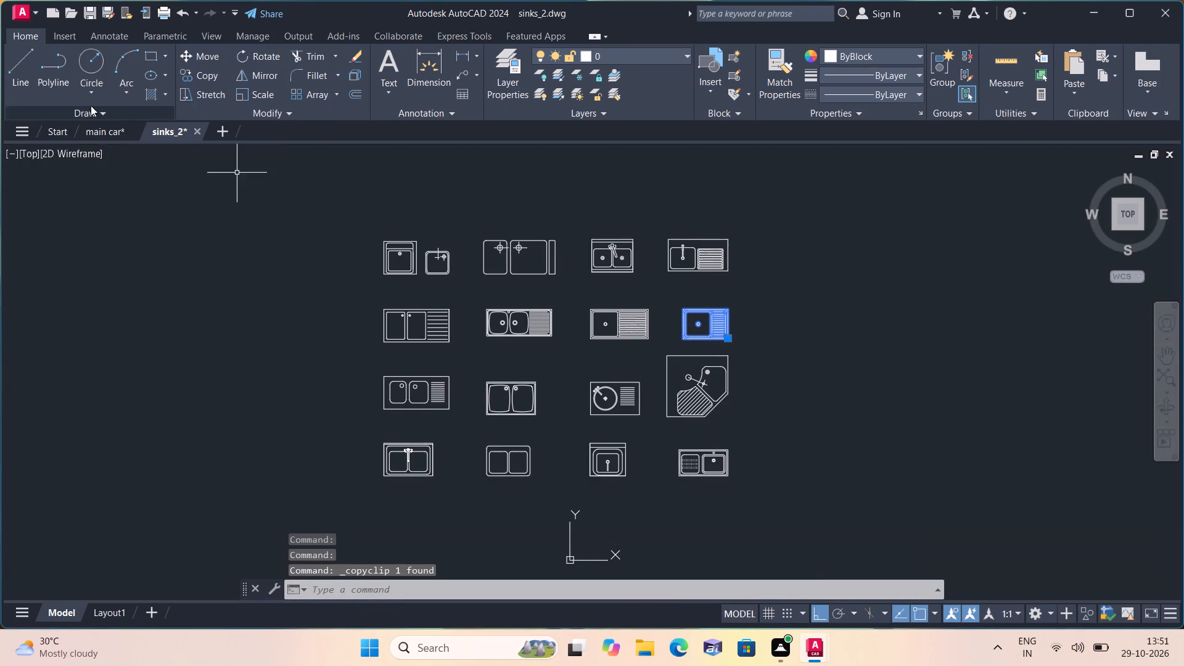
left_click(106, 128)
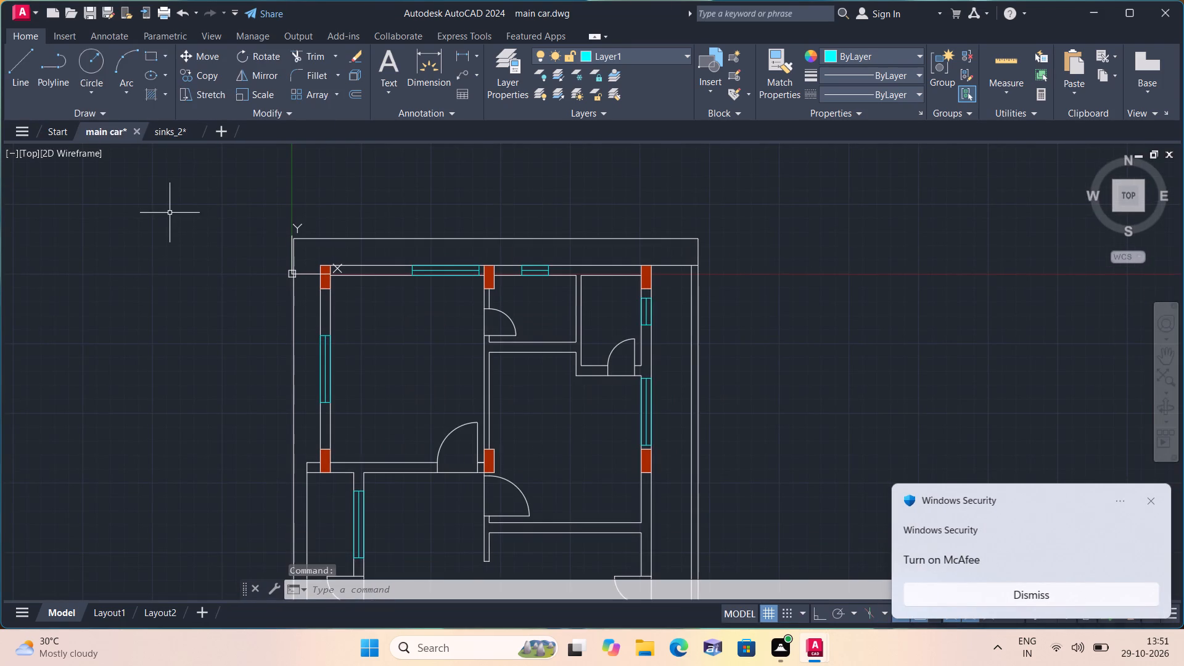
key("ctrl+v")
scroll(244, 275, "down", 3)
left_click(485, 337)
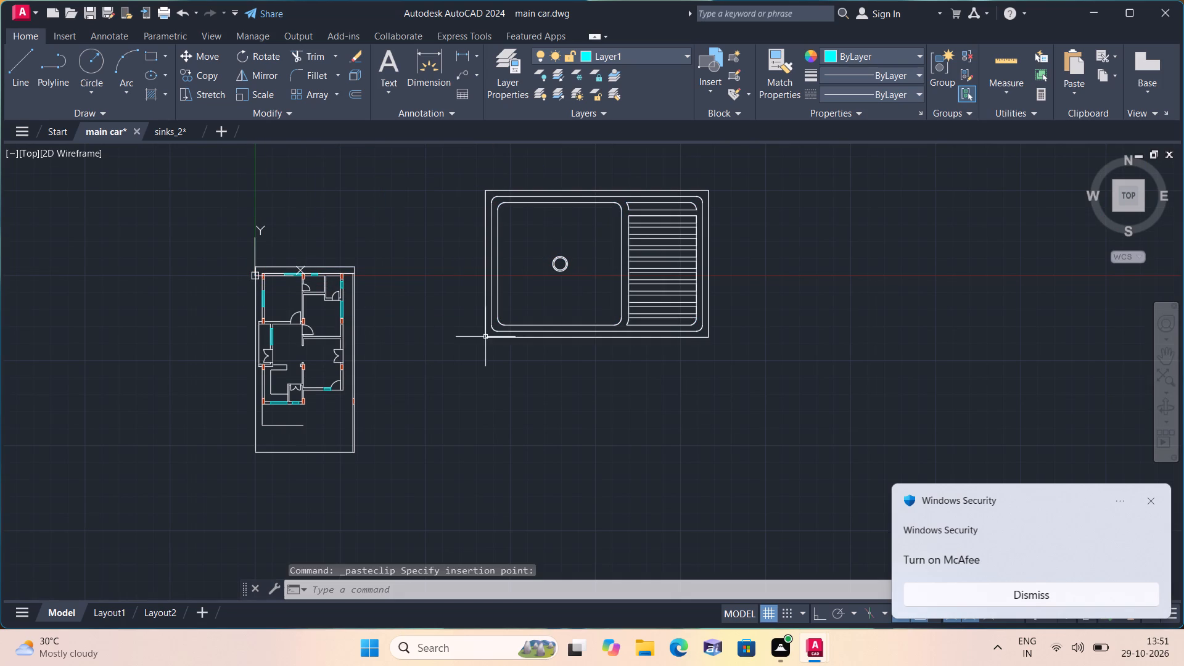
Make layer 0 the current layer.
left_click(640, 54)
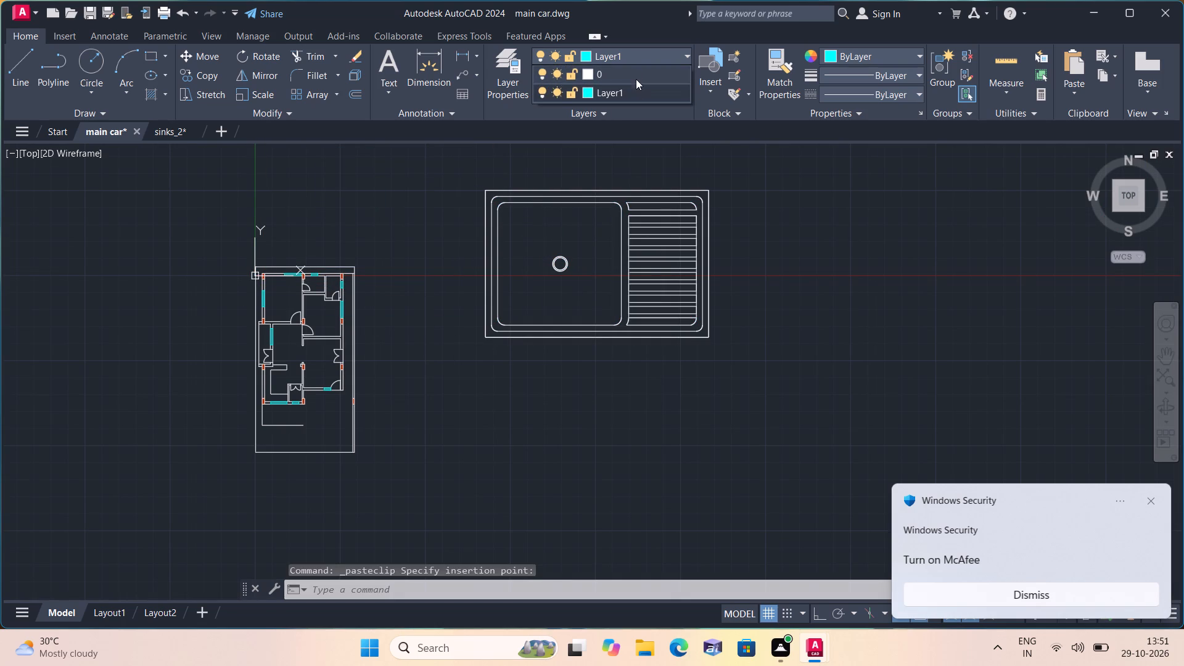
left_click(636, 71)
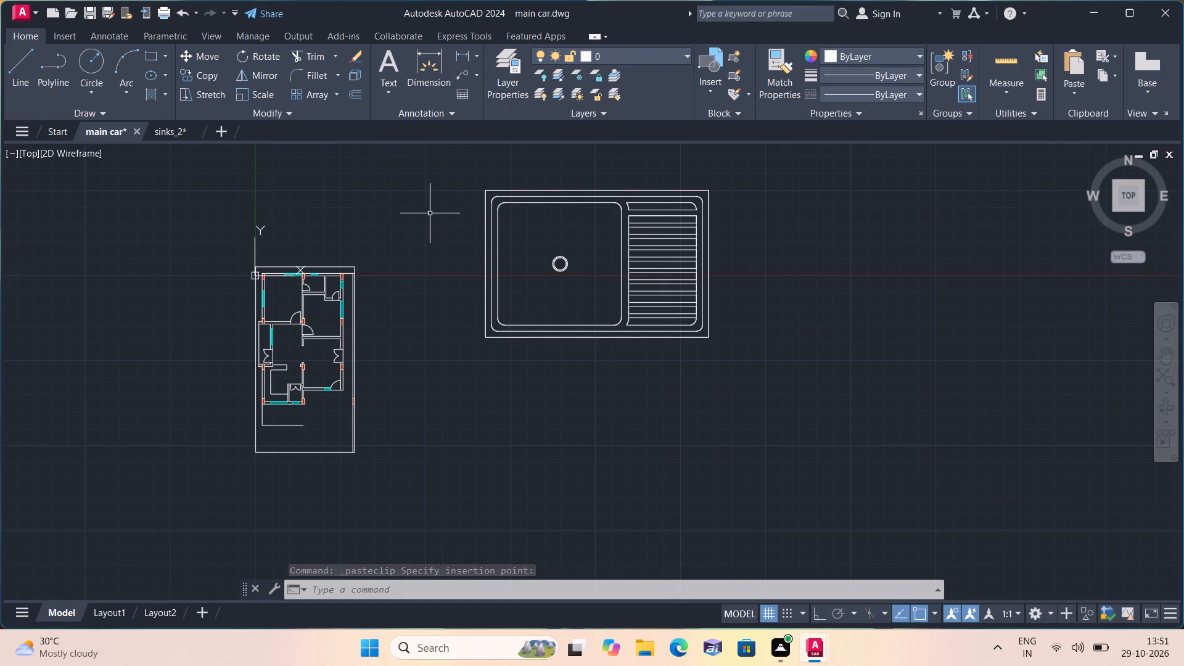
Copy the sofa set with round side tables, two armchairs and oval table from living_room_furniture (1).dwg and paste it into main car.dwg beyond the sink.
scroll(430, 213, "down", 1)
middle_click_drag(430, 213, 493, 284)
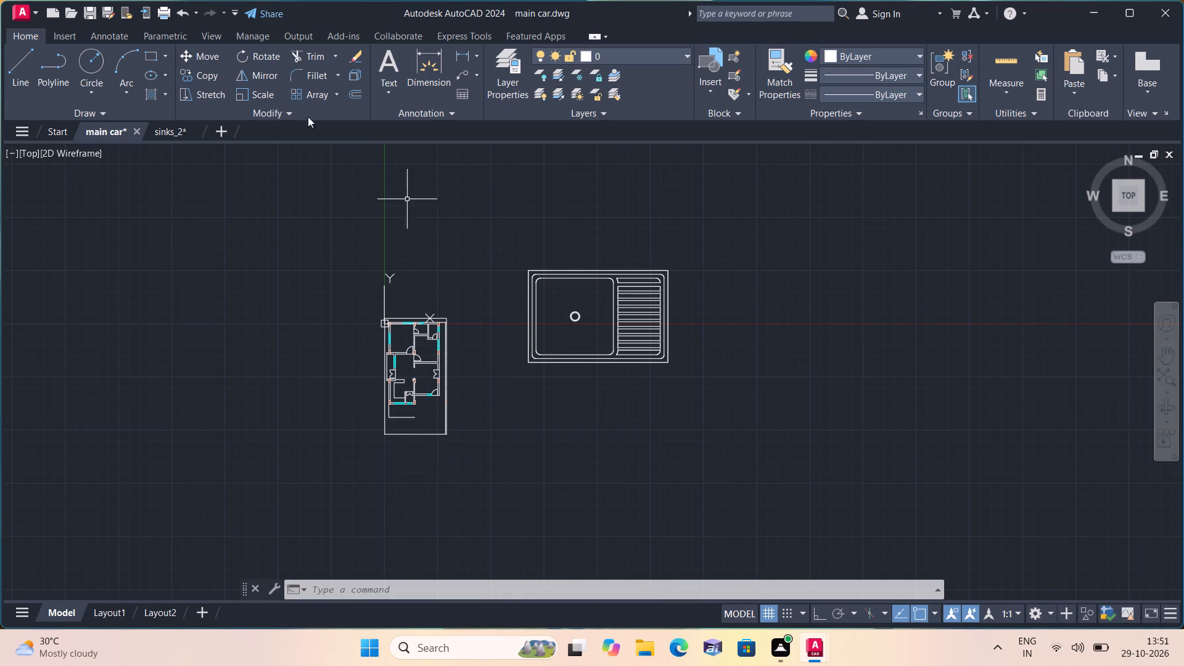
left_click(20, 13)
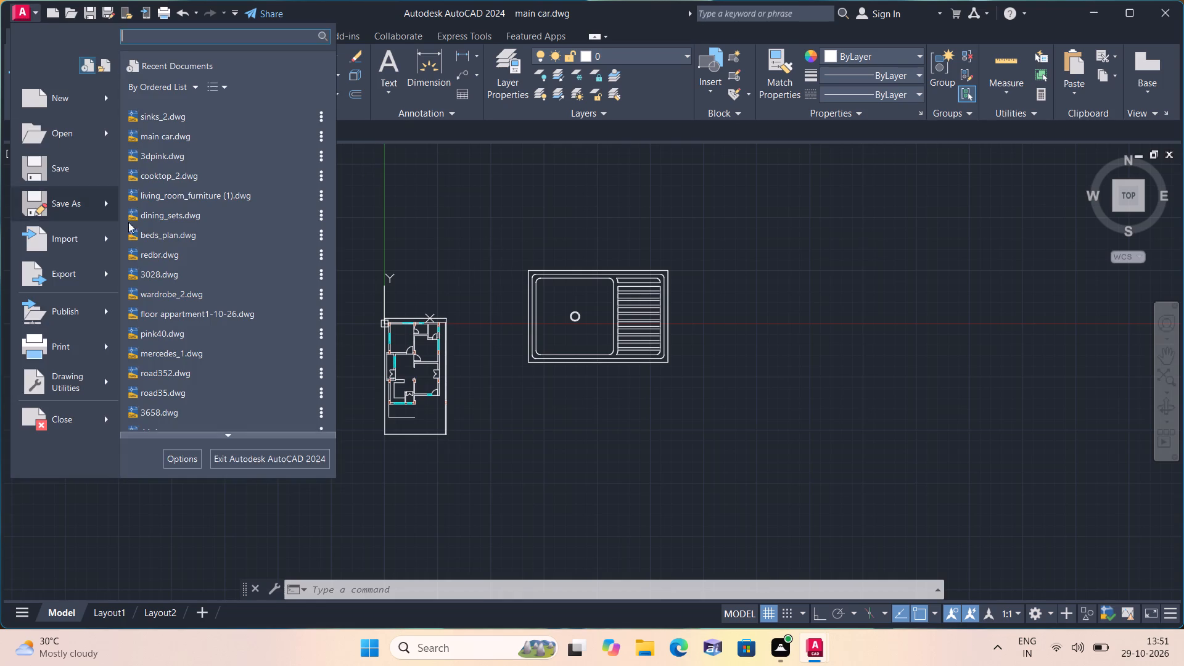
left_click(203, 198)
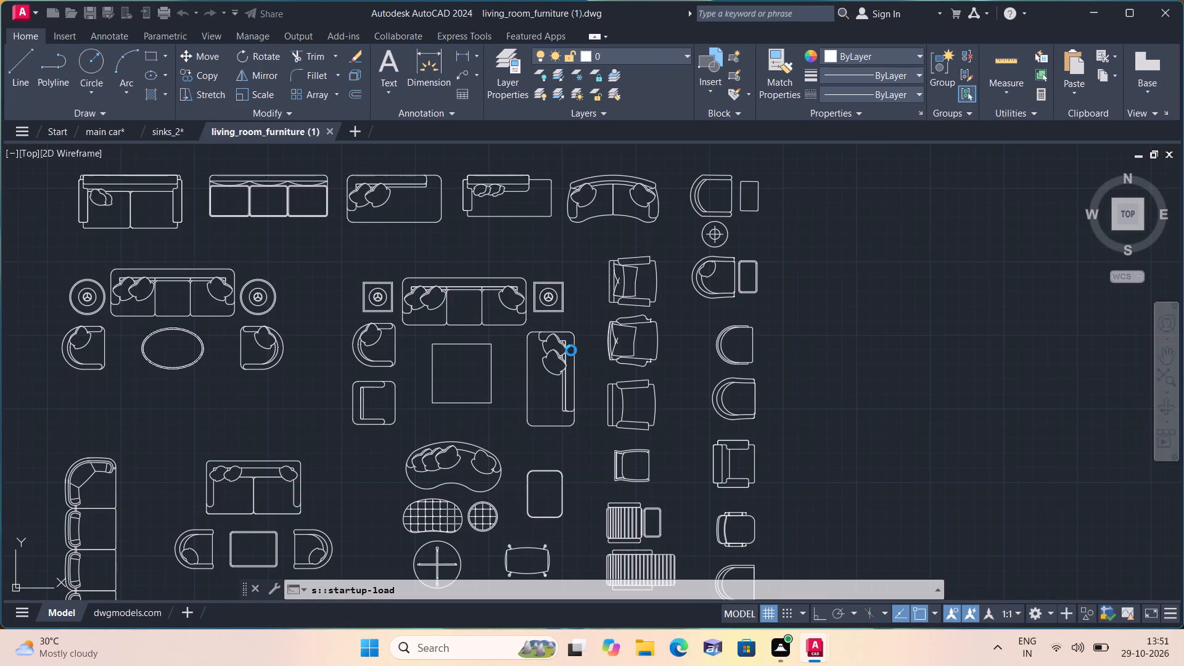
left_click(284, 383)
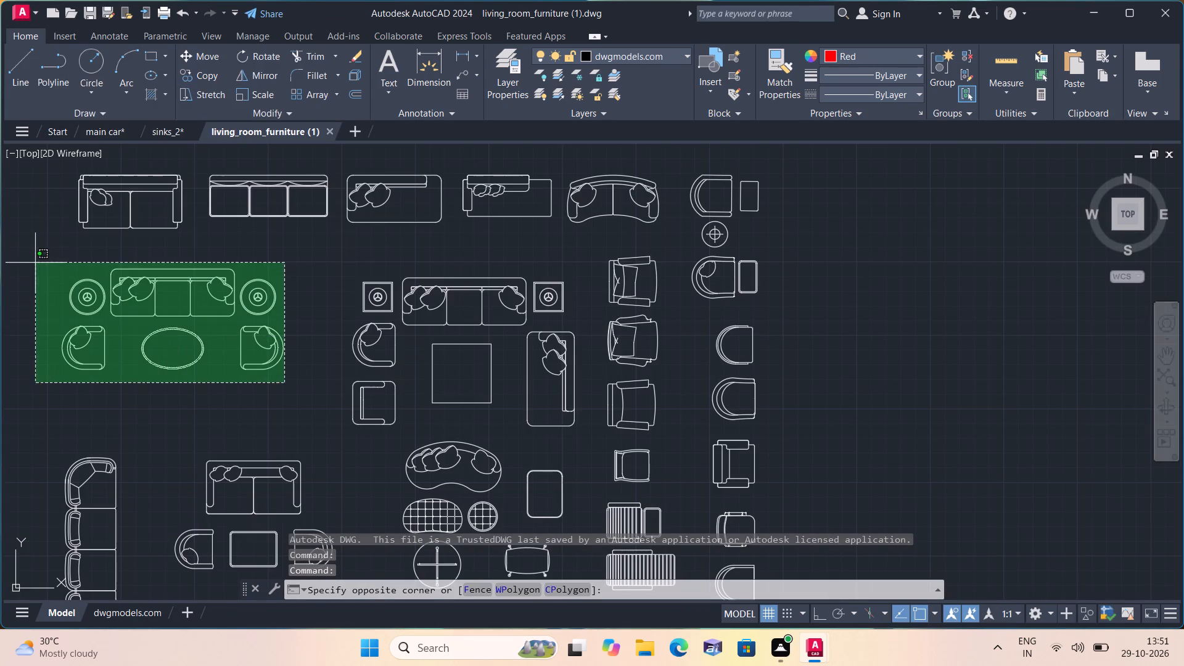
left_click(25, 251)
key("ctrl+c")
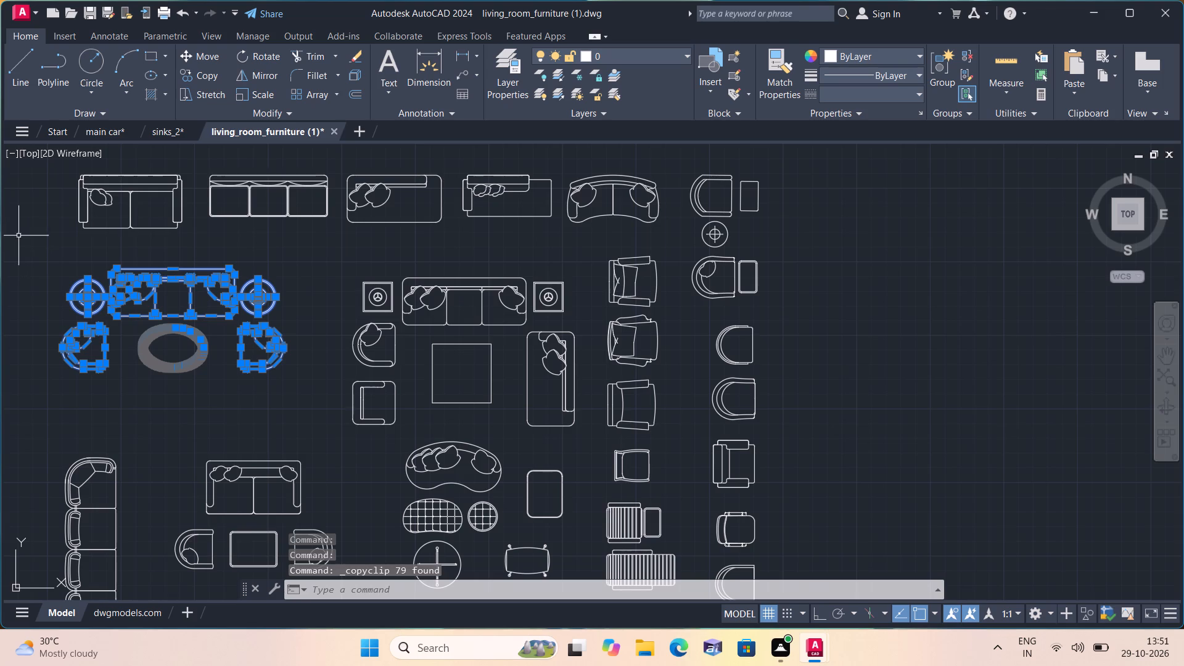
left_click(110, 129)
key("ctrl+v")
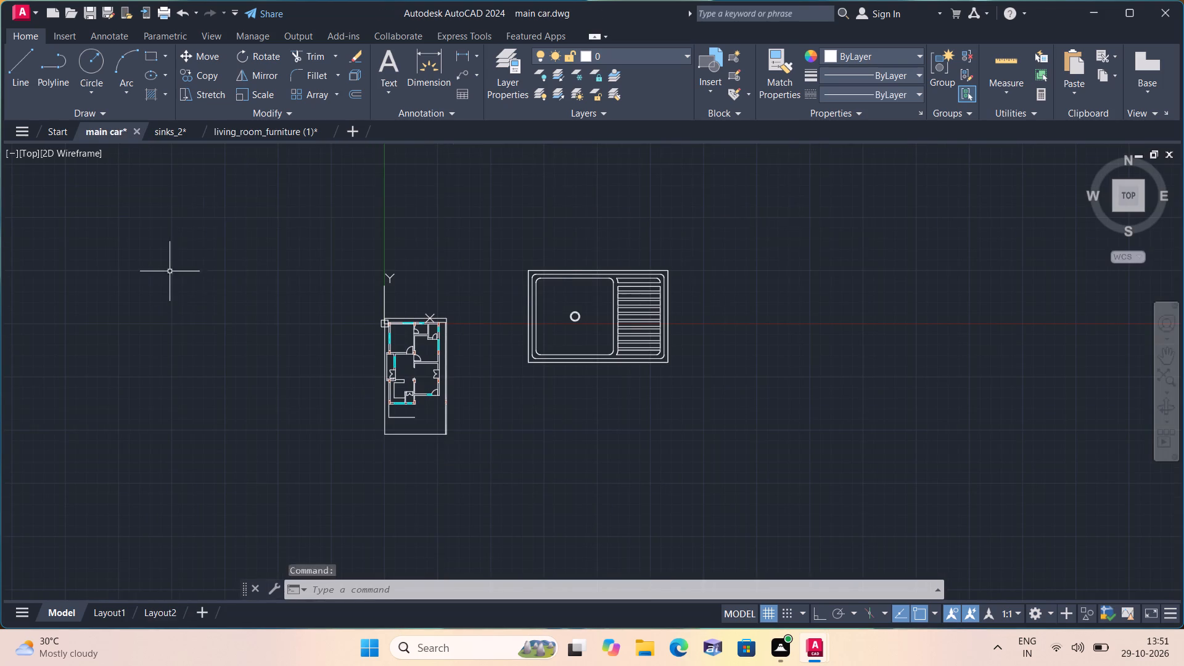
left_click(671, 237)
Copy the double bed with two bedside tables and patterned rug from beds_plan.dwg and paste it into main car.dwg beside the floor plan.
scroll(652, 246, "down", 1)
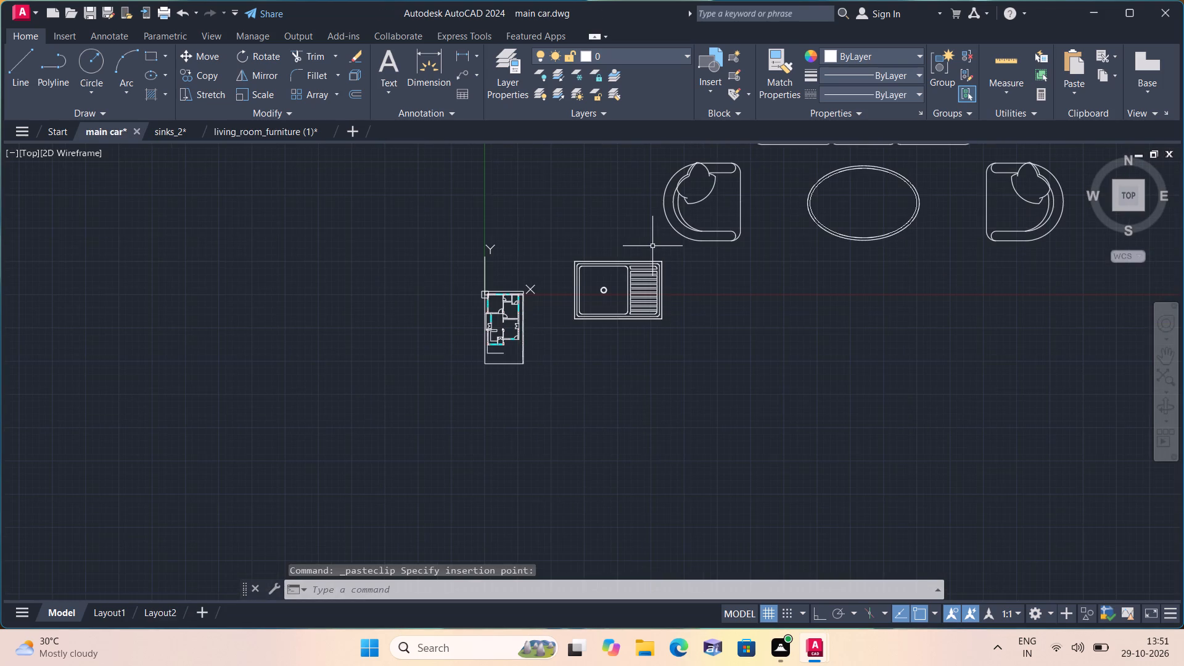
left_click(20, 7)
left_click(184, 236)
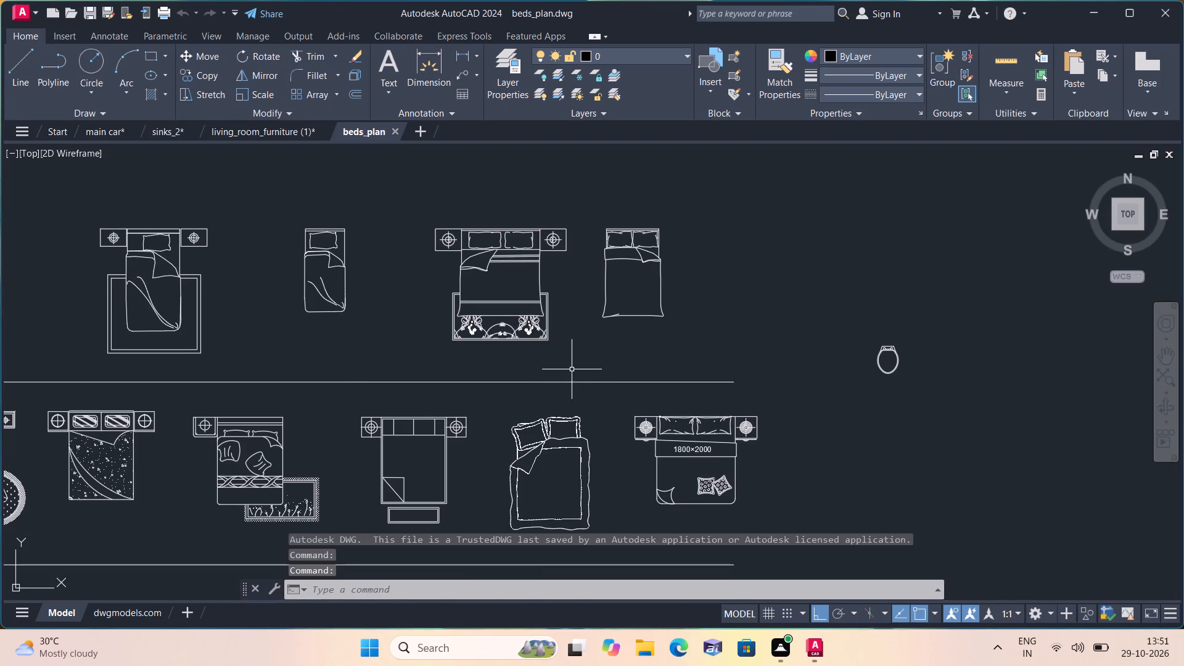
left_click_drag(575, 371, 570, 364)
left_click(425, 175)
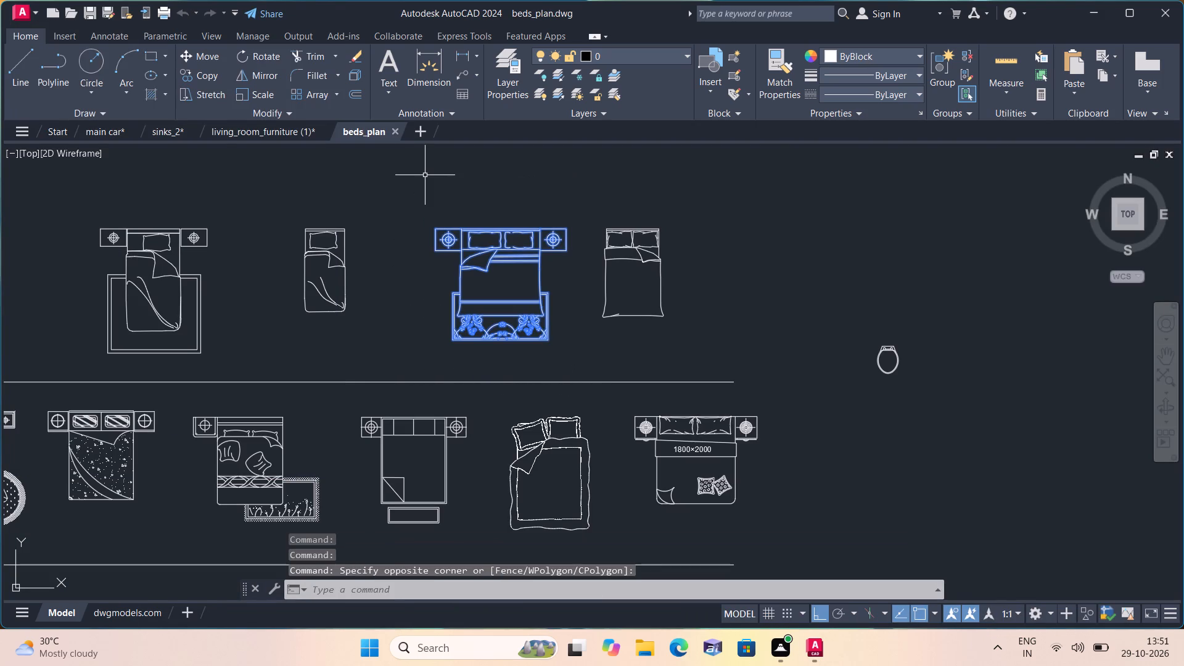
key("ctrl+c")
left_click(111, 128)
key("ctrl+v")
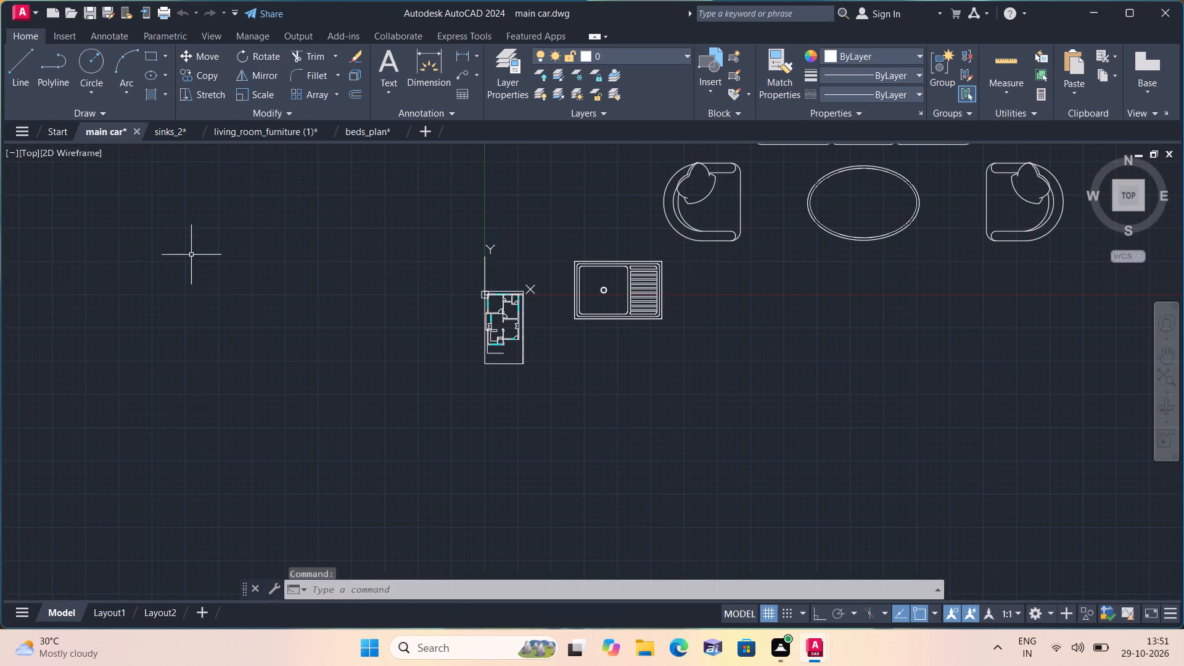
left_click(212, 258)
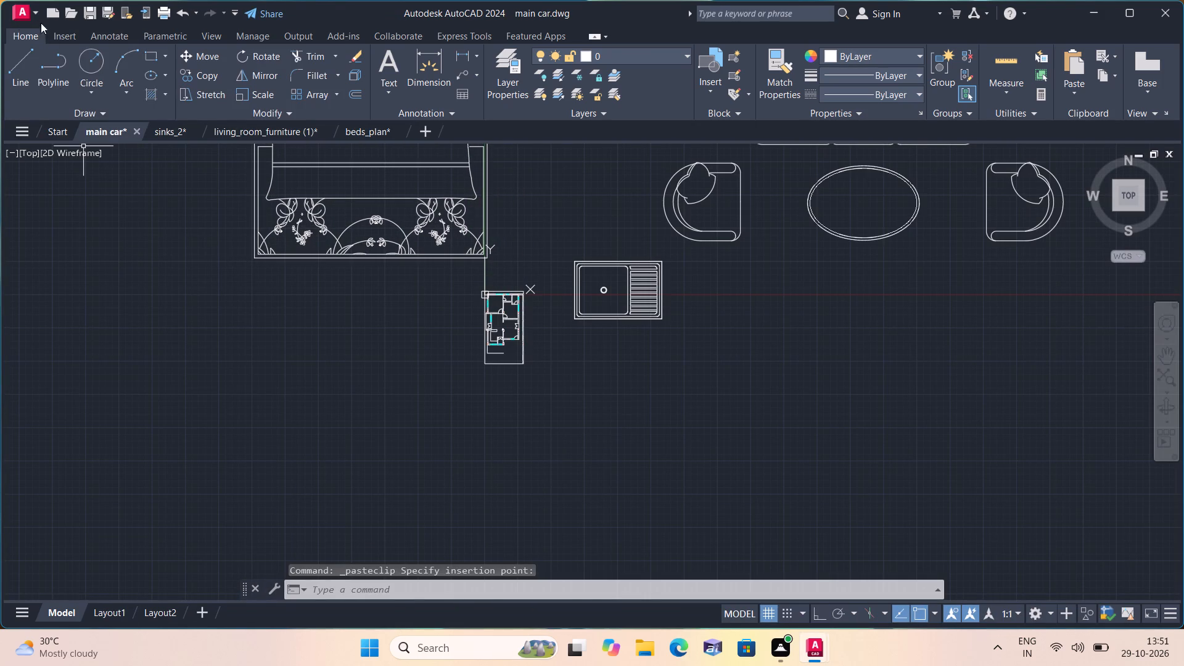
Copy the first wardrobe in the upper row of wardrobe_2.dwg and paste it into main car.dwg, below the bed.
left_click(8, 15)
left_click(17, 15)
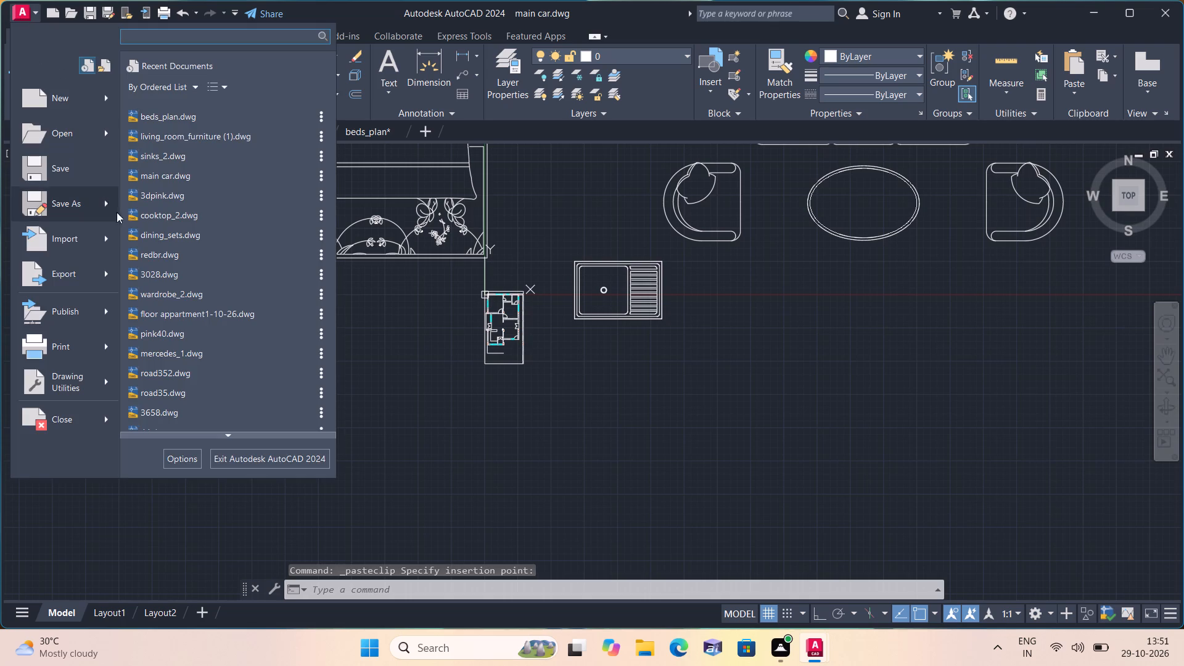
left_click(179, 297)
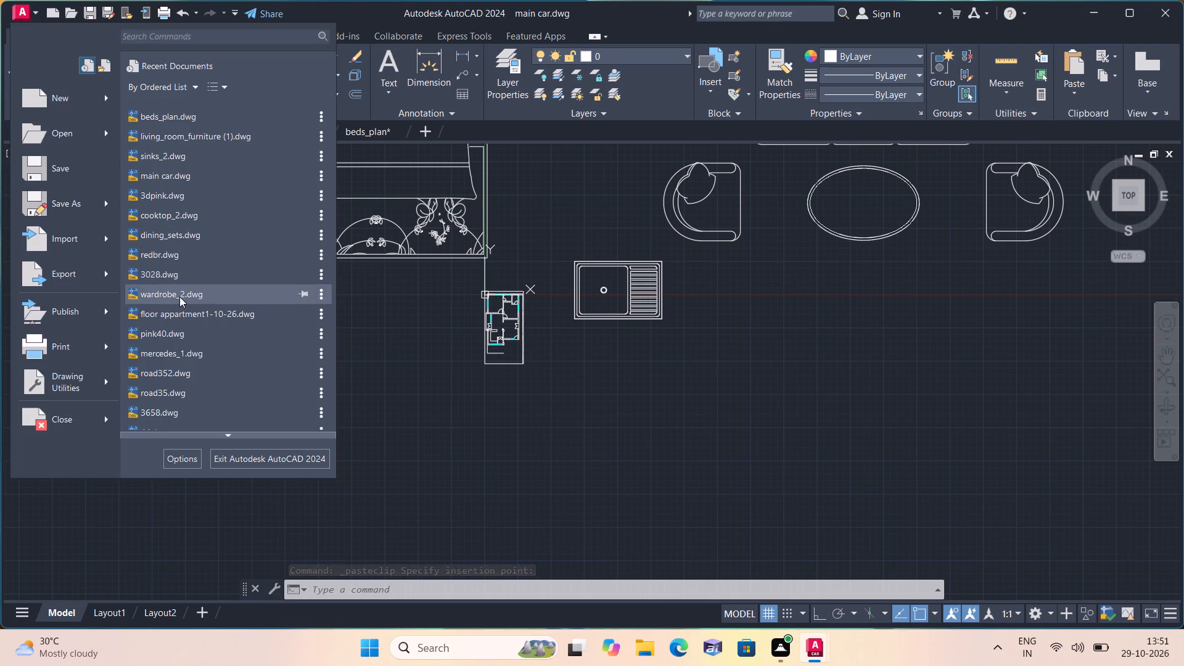
left_click(412, 412)
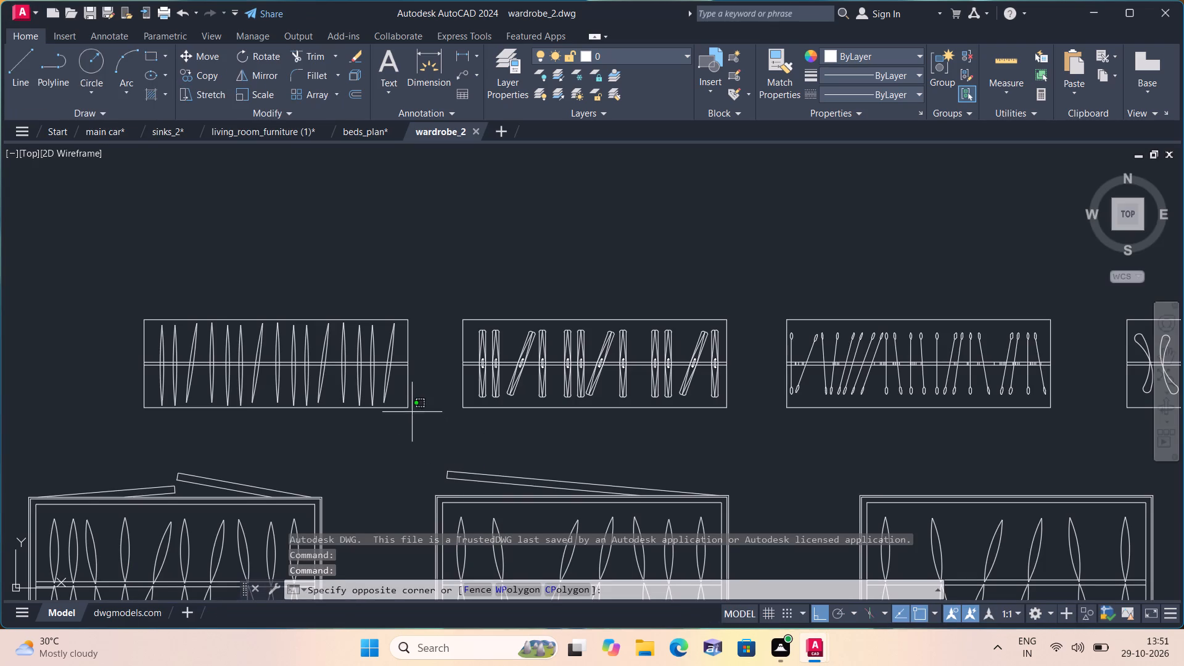
left_click(104, 214)
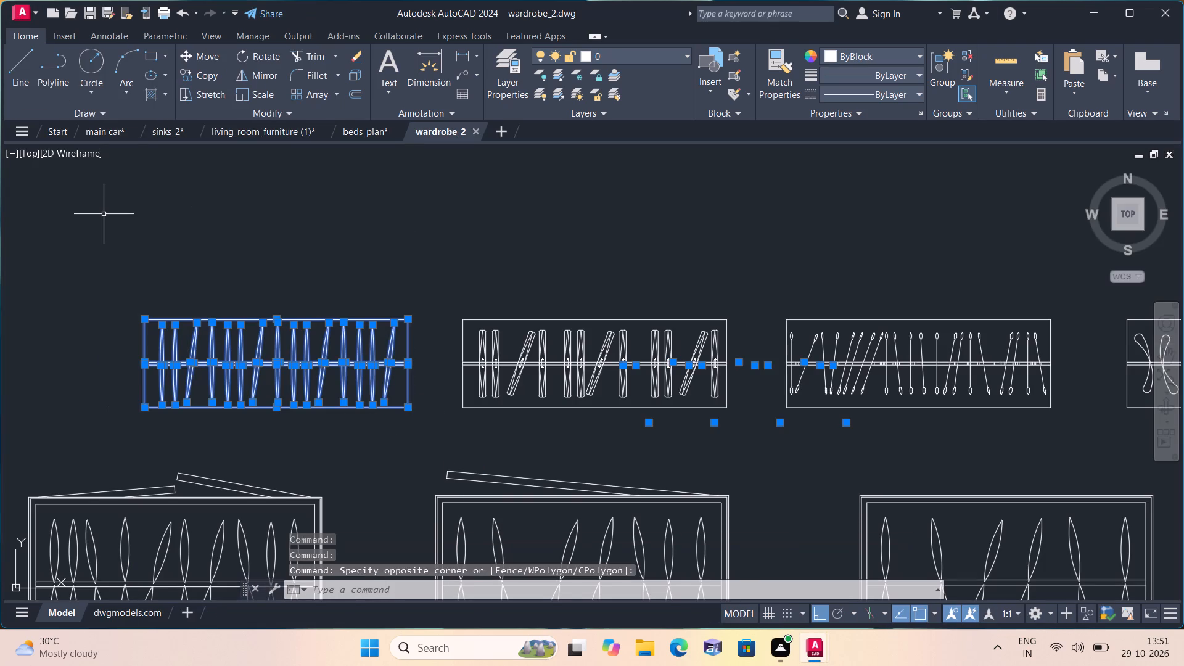
key("ctrl+c")
left_click(105, 129)
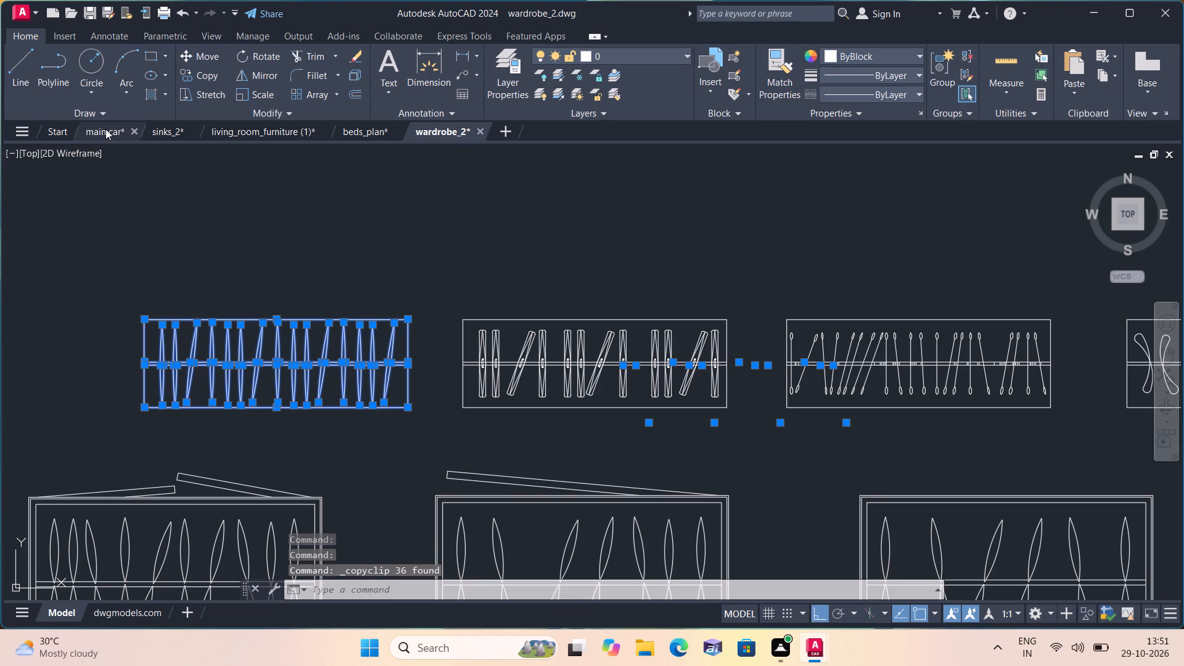
key("ctrl+v")
left_click(121, 358)
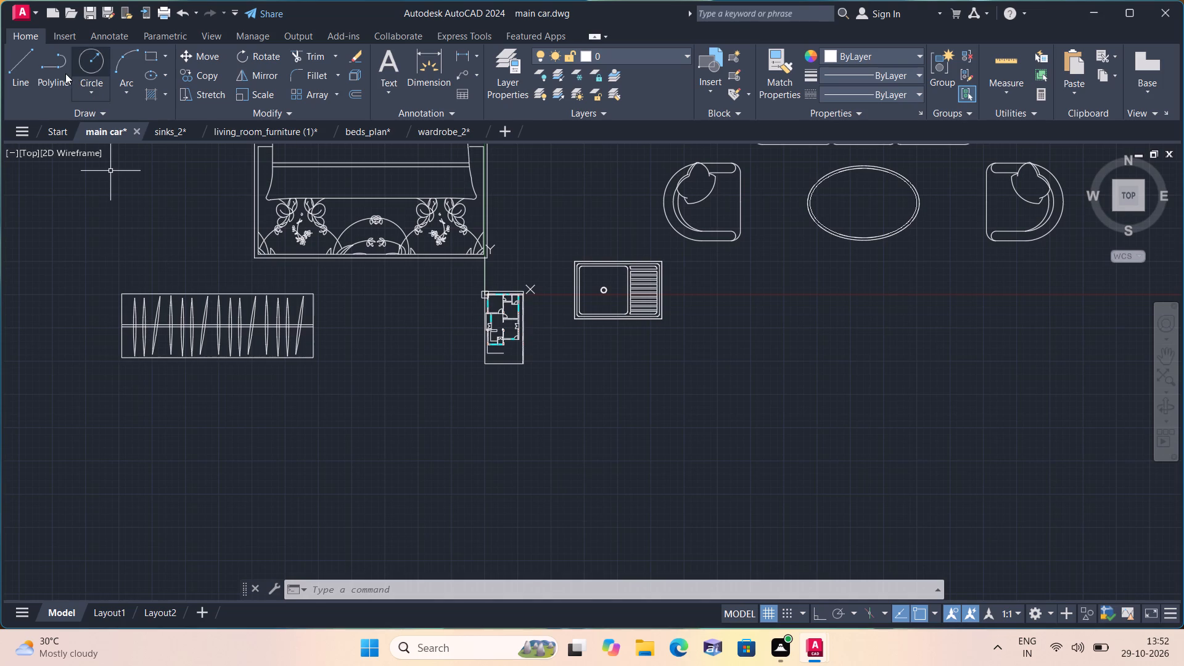
Copy the top view of the SUV from mercedes_1.dwg and paste it into main car.dwg, below the floor plan.
left_click(18, 6)
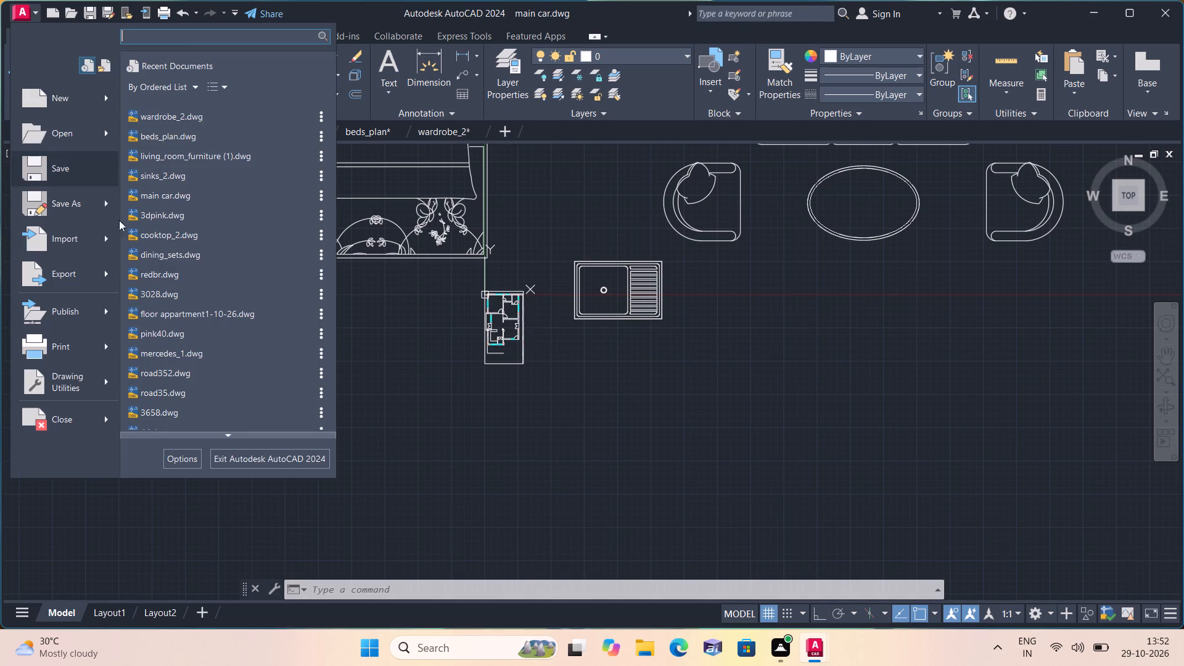
left_click(173, 353)
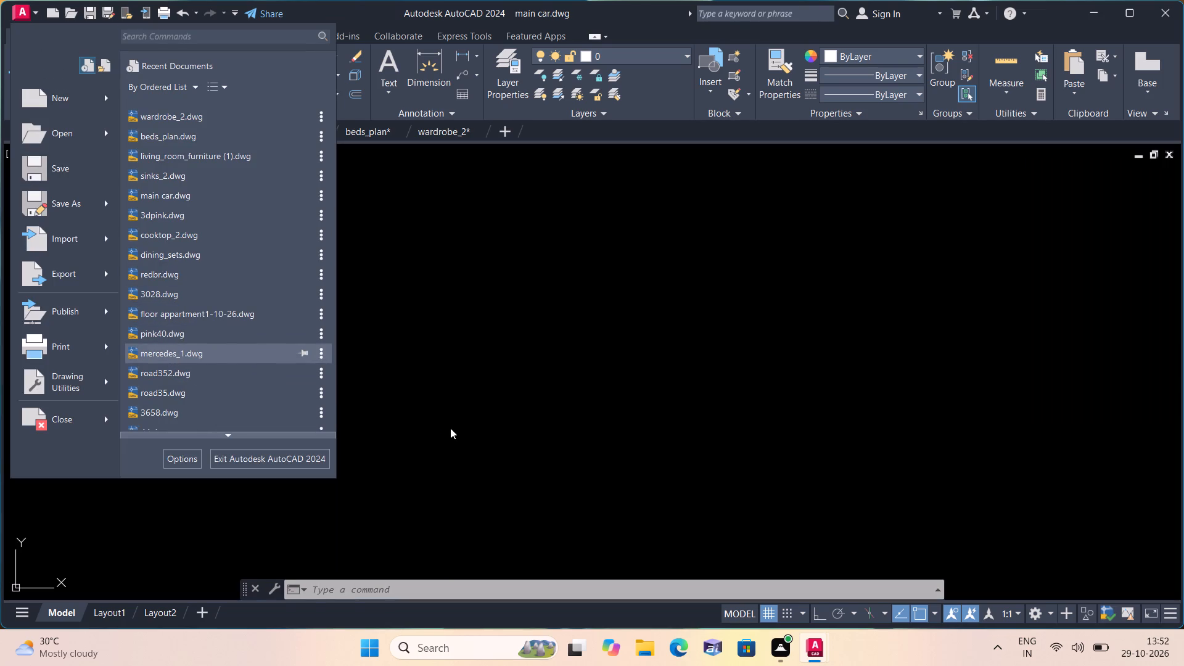
left_click(621, 464)
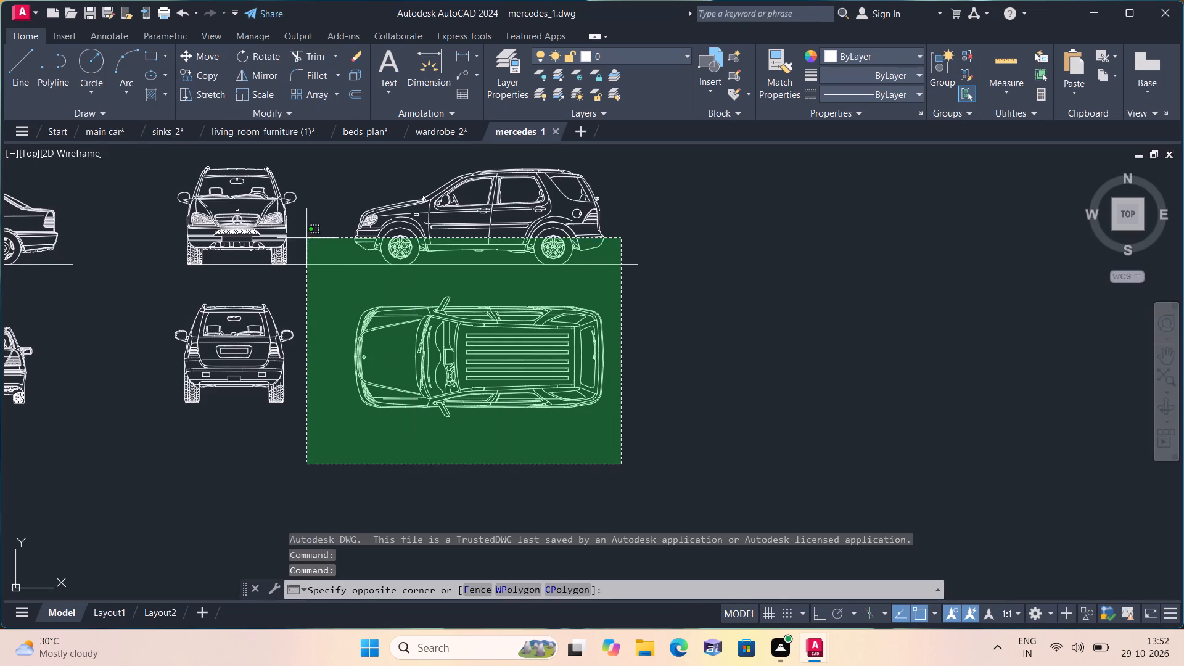
left_click(323, 293)
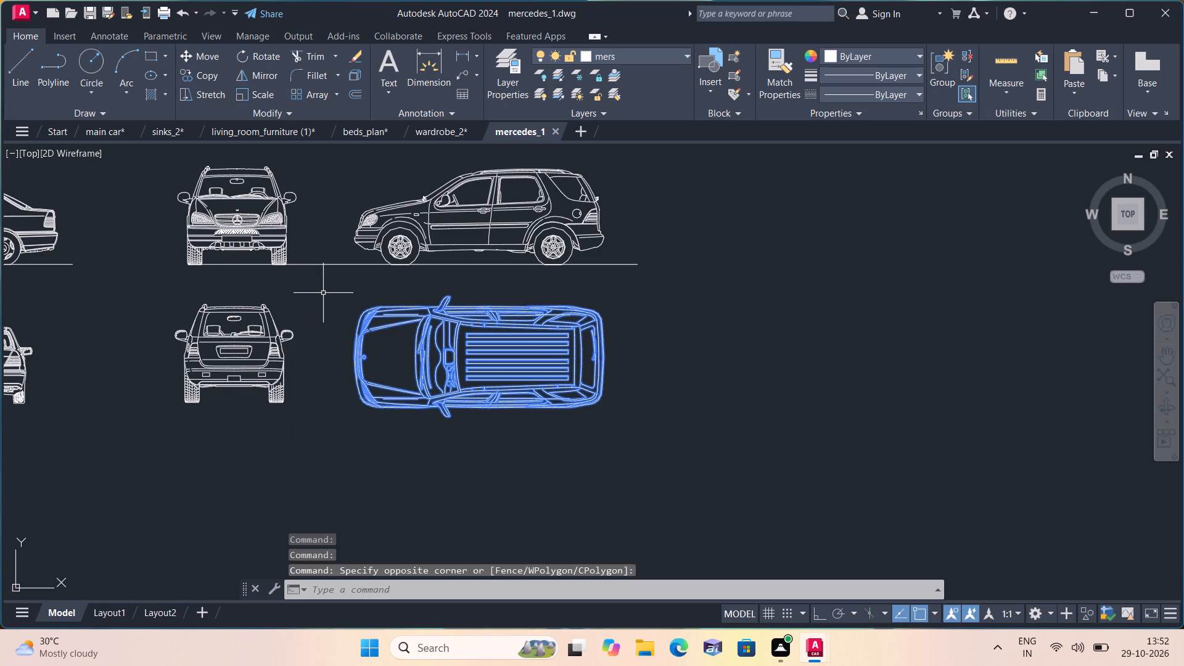
key("ctrl+c")
left_click(110, 128)
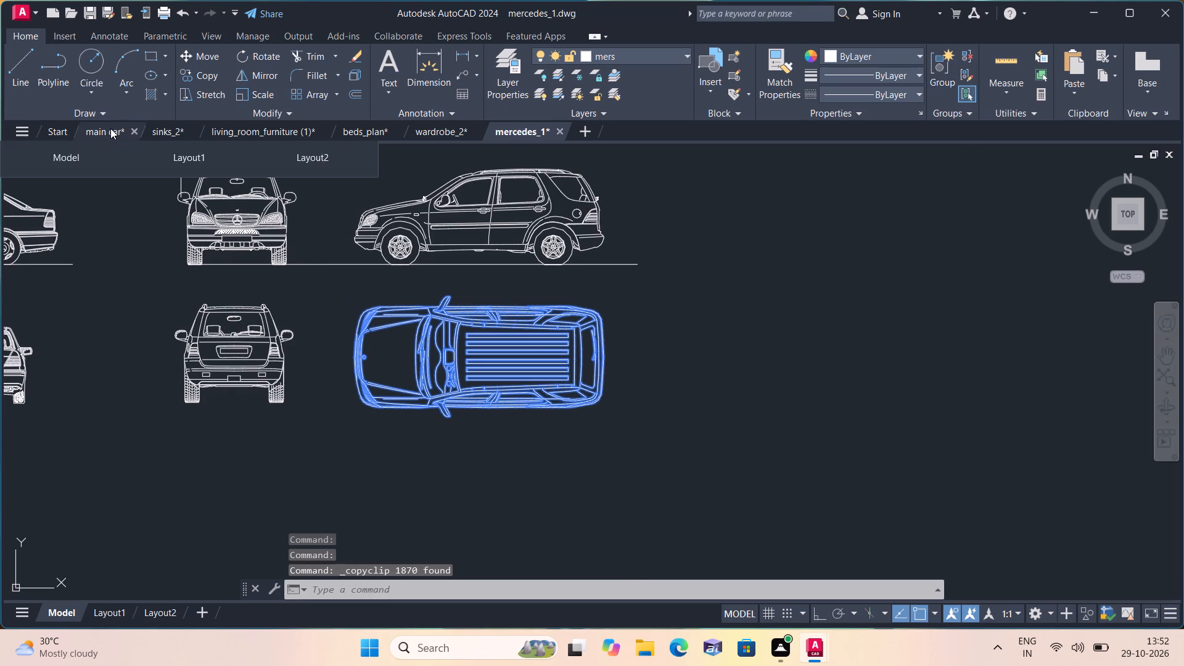
key("ctrl+v")
left_click(413, 440)
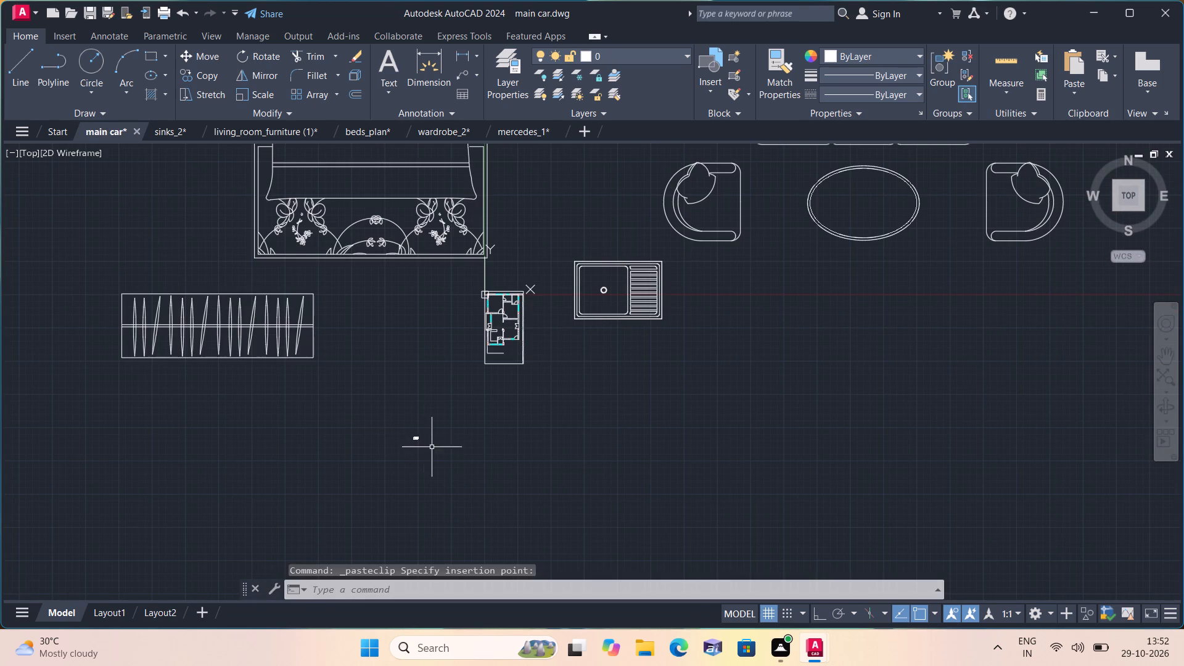
Scale the tiny SUV block up freehand until its length is about the width of the floor plan.
scroll(434, 451, "up", 2)
left_click_drag(434, 452, 415, 430)
left_click(281, 319)
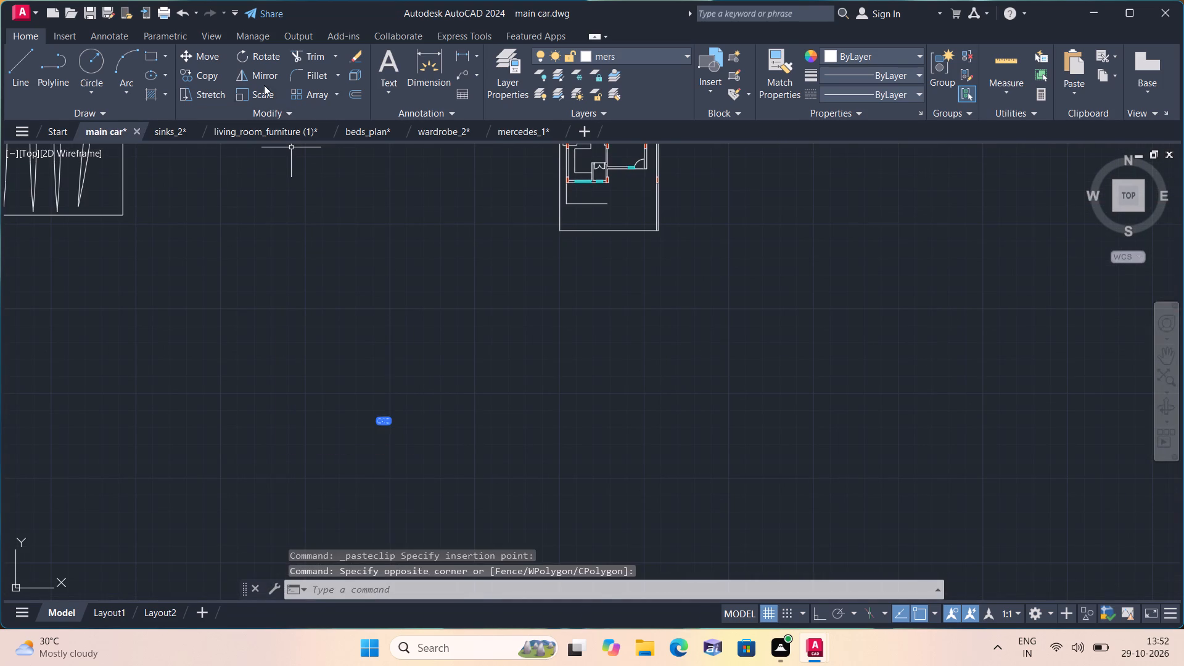
left_click(258, 88)
left_click(407, 430)
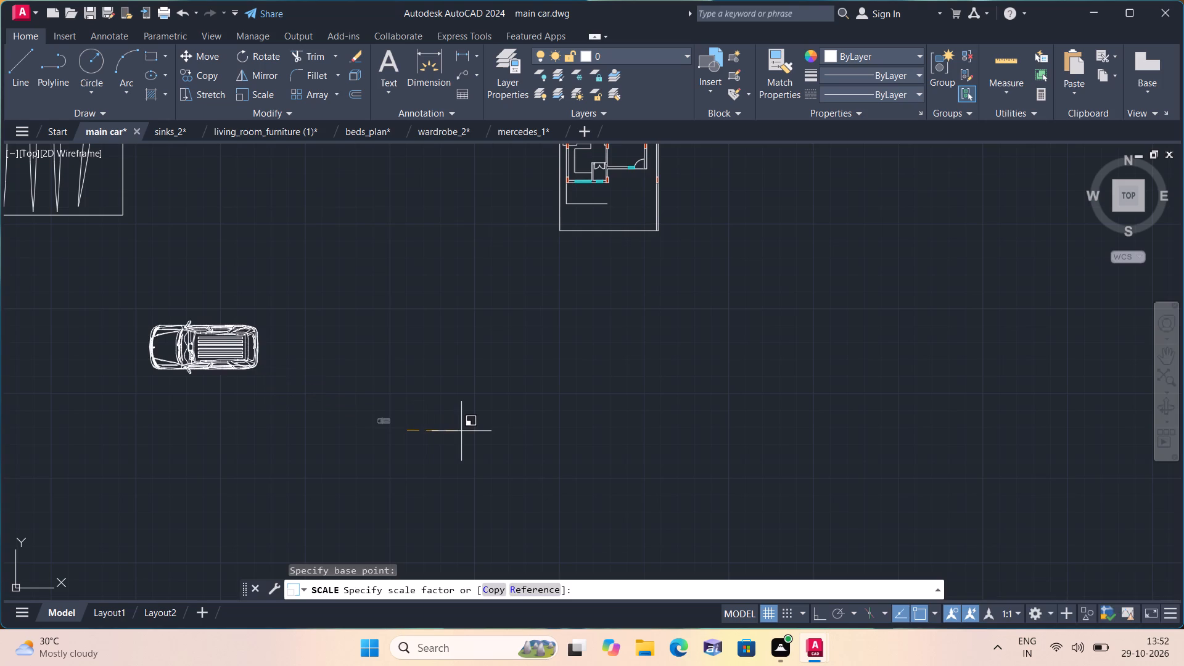
left_click(462, 431)
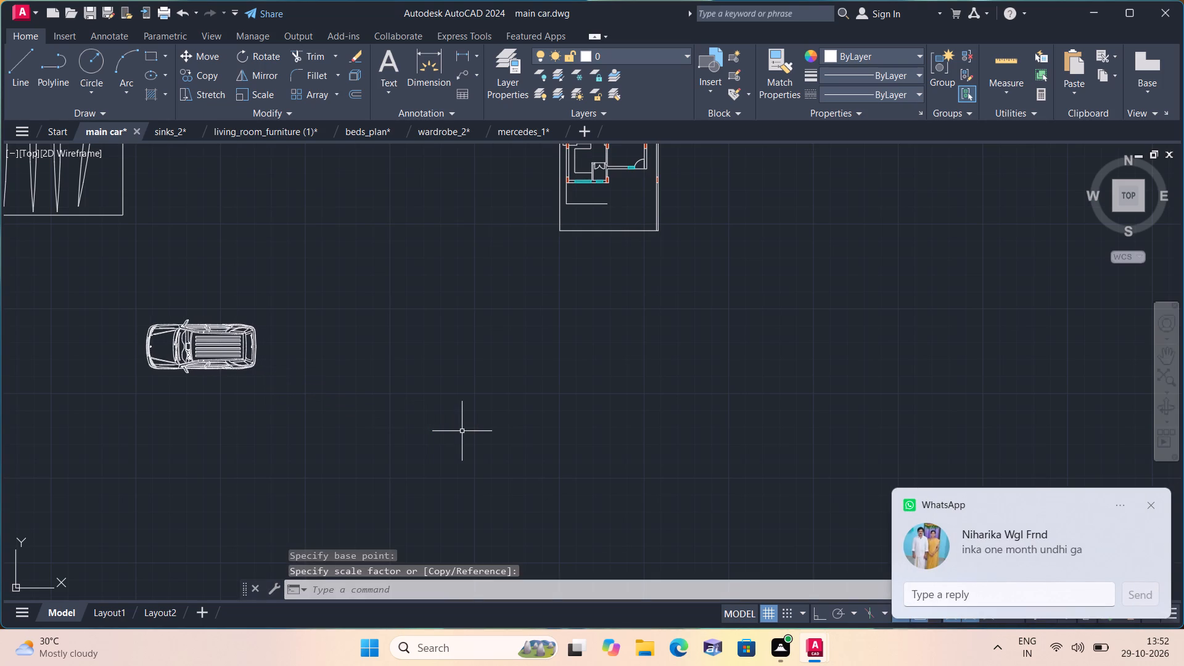
Turn on Ortho mode and rotate the SUV by 270° so that its front points toward the bed.
scroll(465, 432, "down", 1)
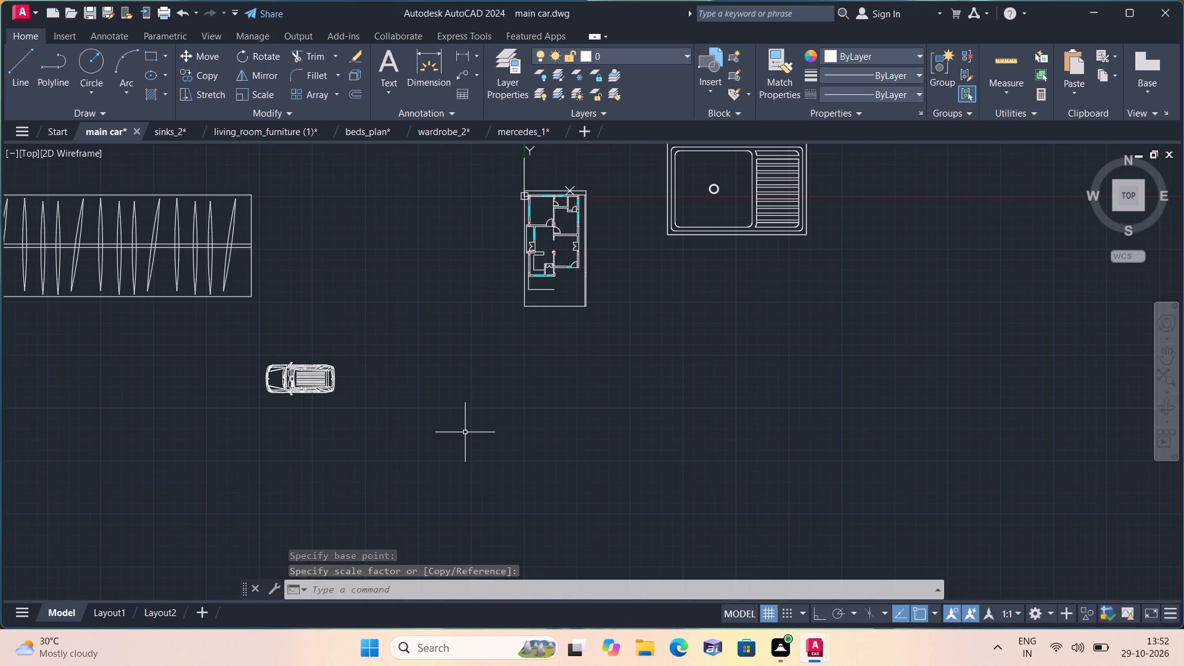
scroll(465, 432, "up", 1)
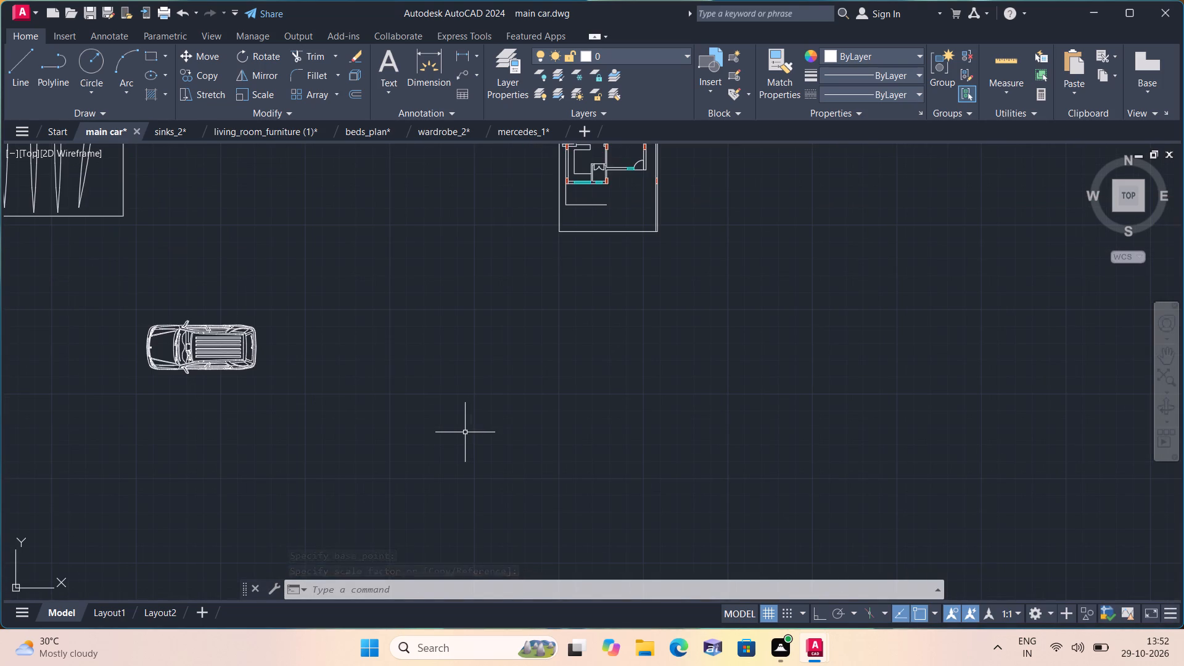
scroll(465, 432, "down", 1)
scroll(465, 432, "up", 1)
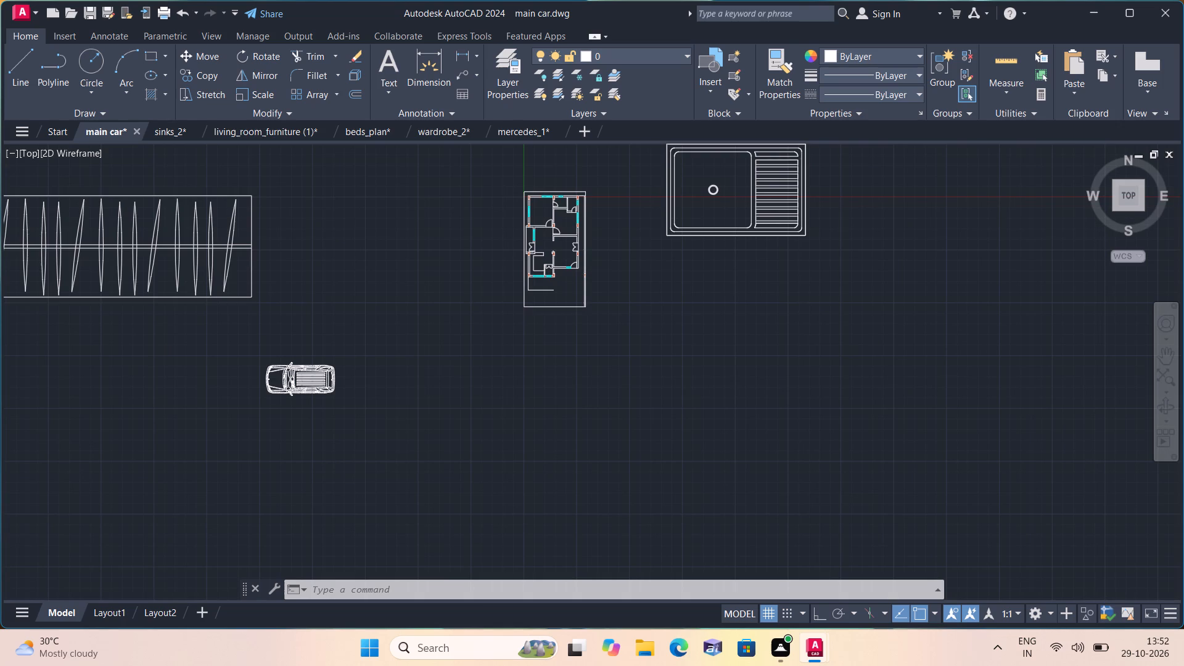
scroll(465, 432, "down", 1)
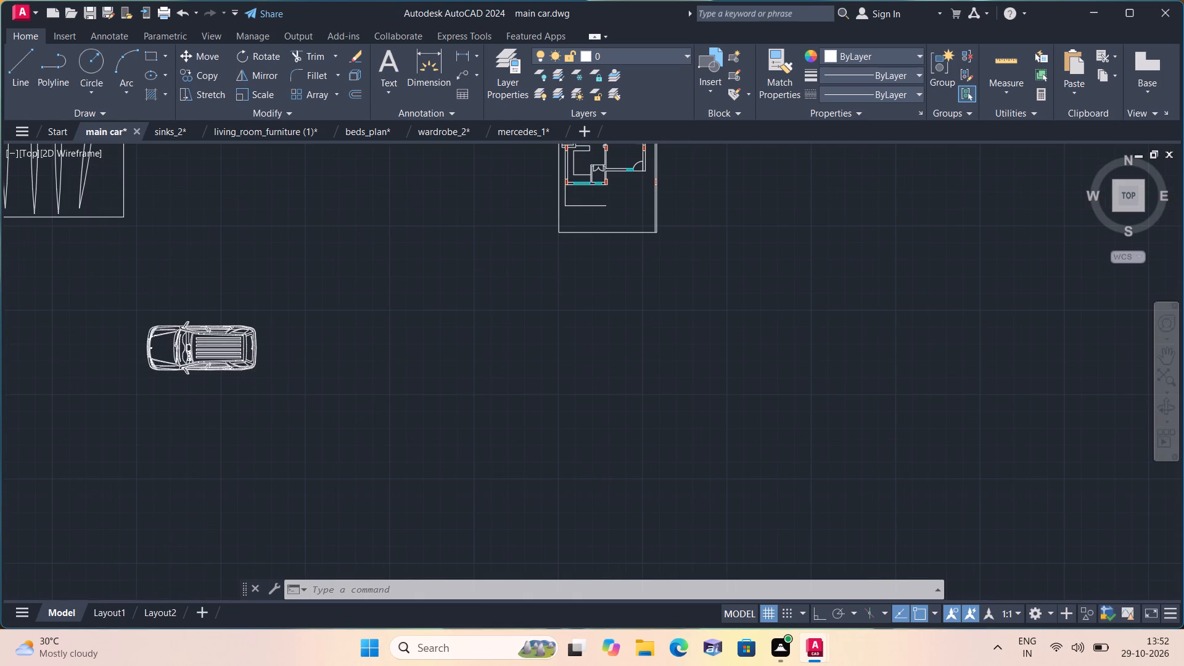
scroll(465, 432, "down", 1)
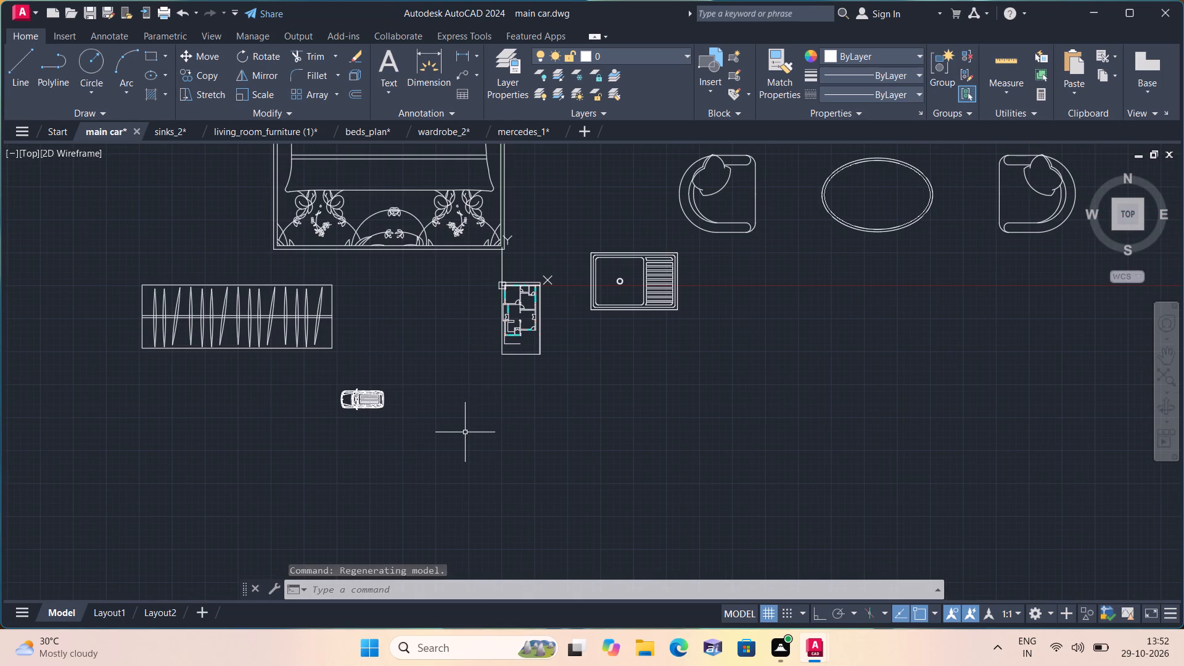
left_click(456, 446)
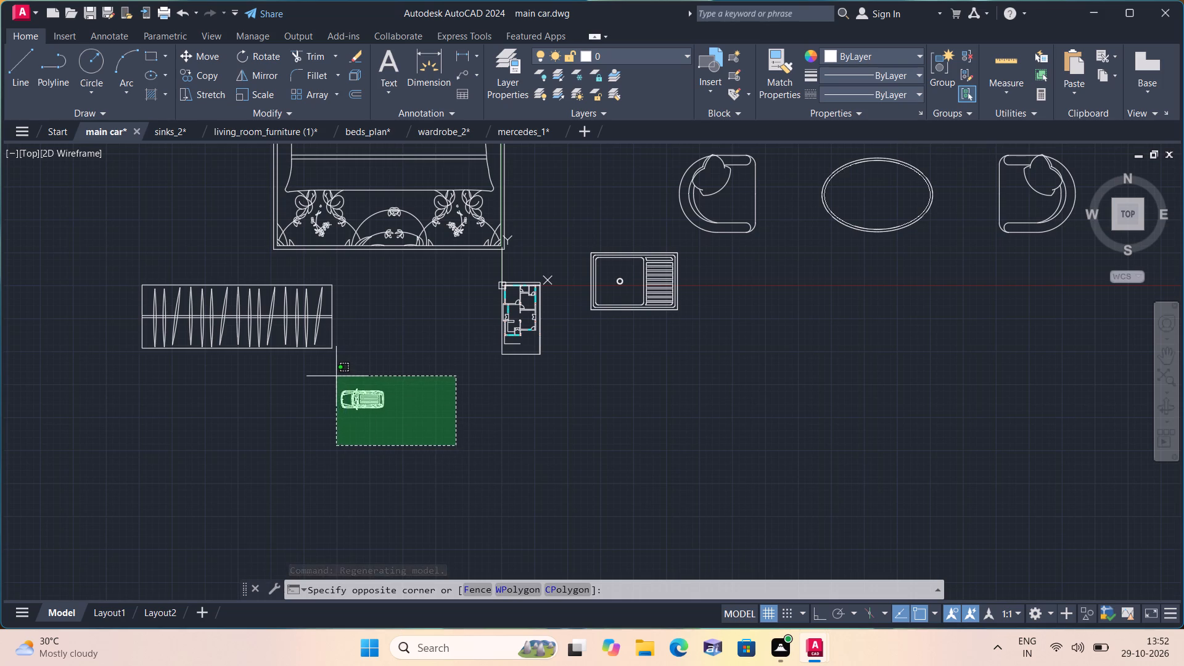
left_click(325, 375)
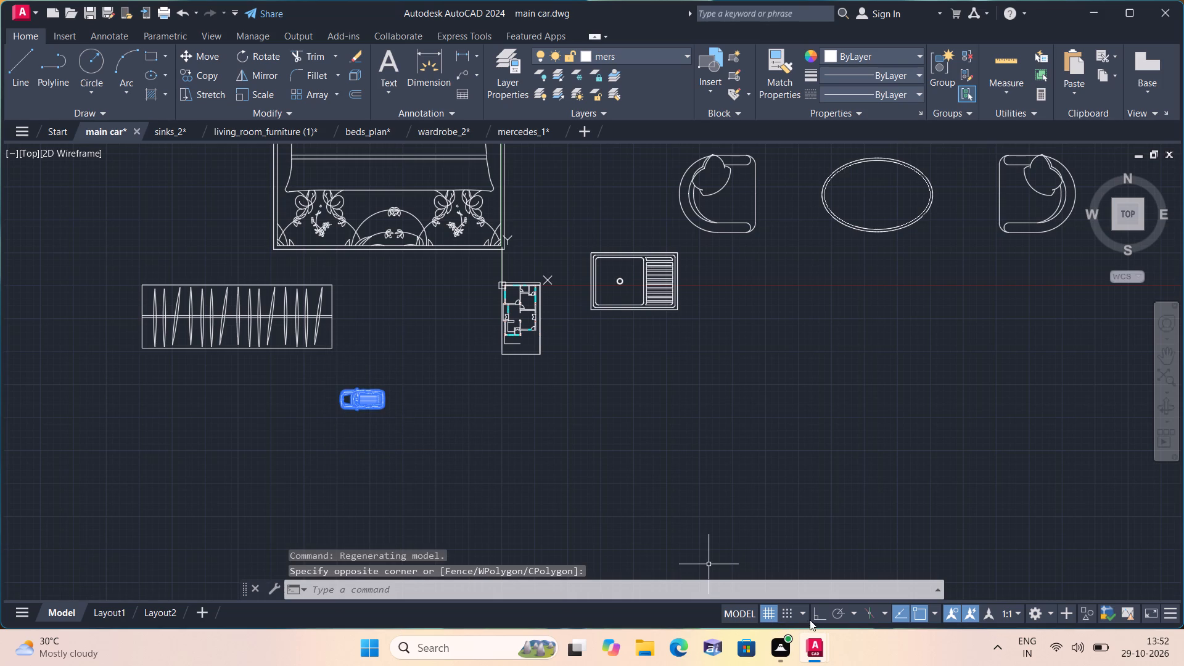
left_click(823, 615)
left_click(260, 51)
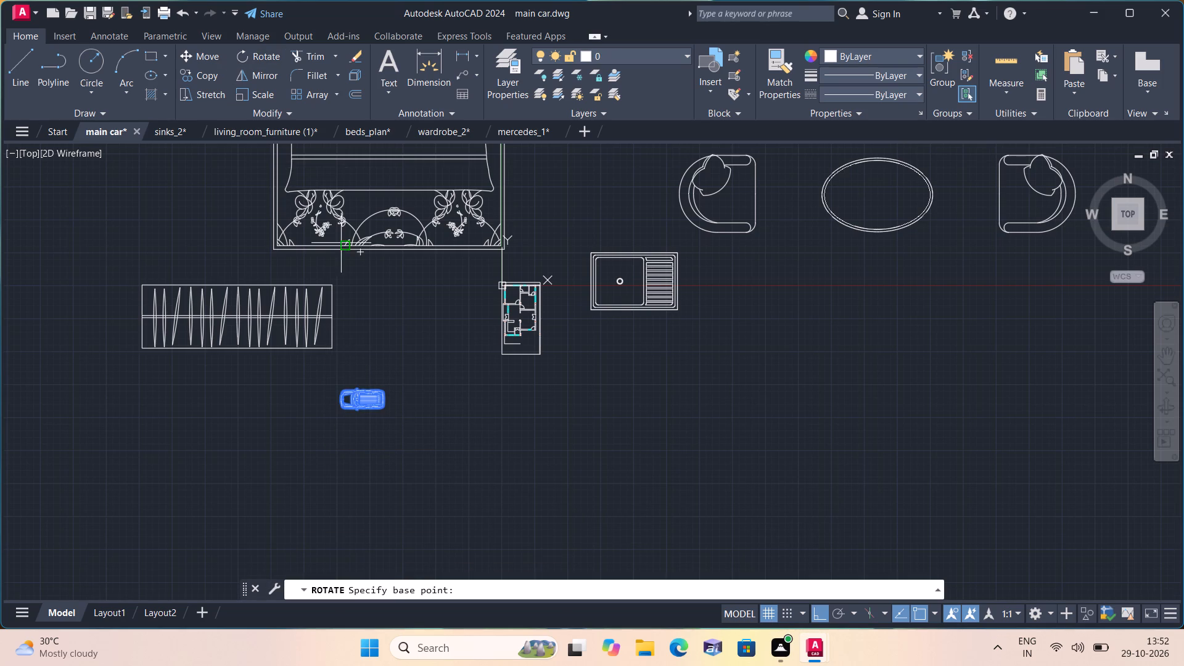
left_click(380, 380)
left_click(371, 448)
Mirror the whole sofa set across a horizontal line just below the oval table, erasing the source objects.
middle_click_drag(422, 399, 414, 399)
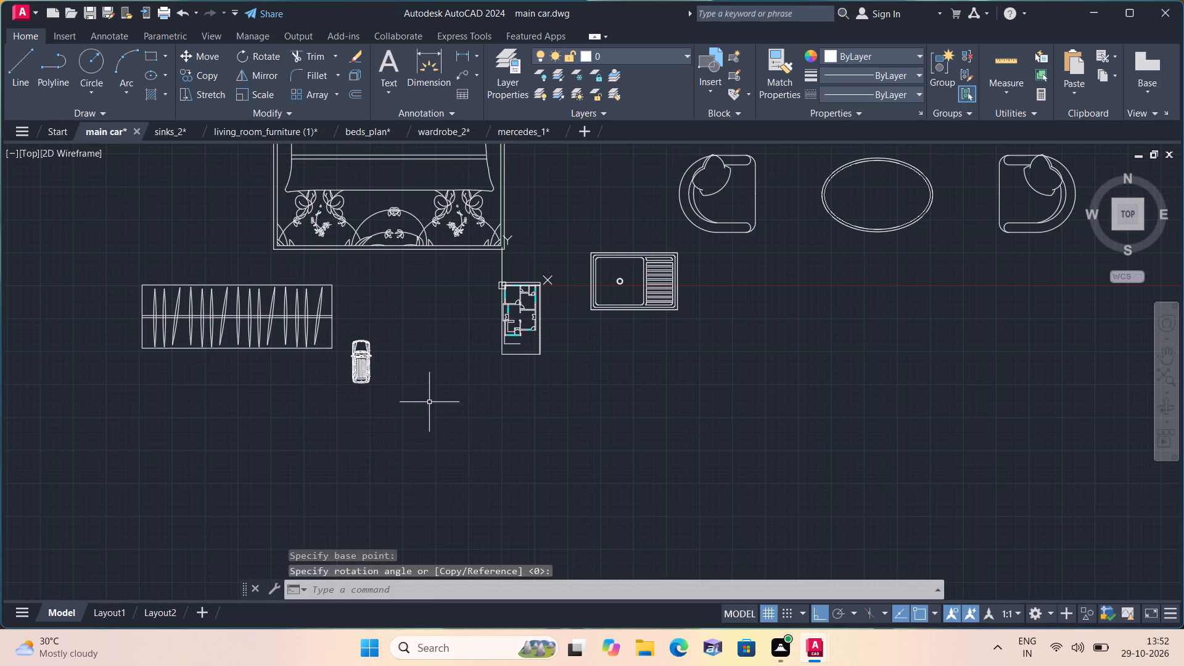
middle_click_drag(414, 399, 282, 471)
scroll(282, 471, "down", 1)
scroll(528, 380, "up", 1)
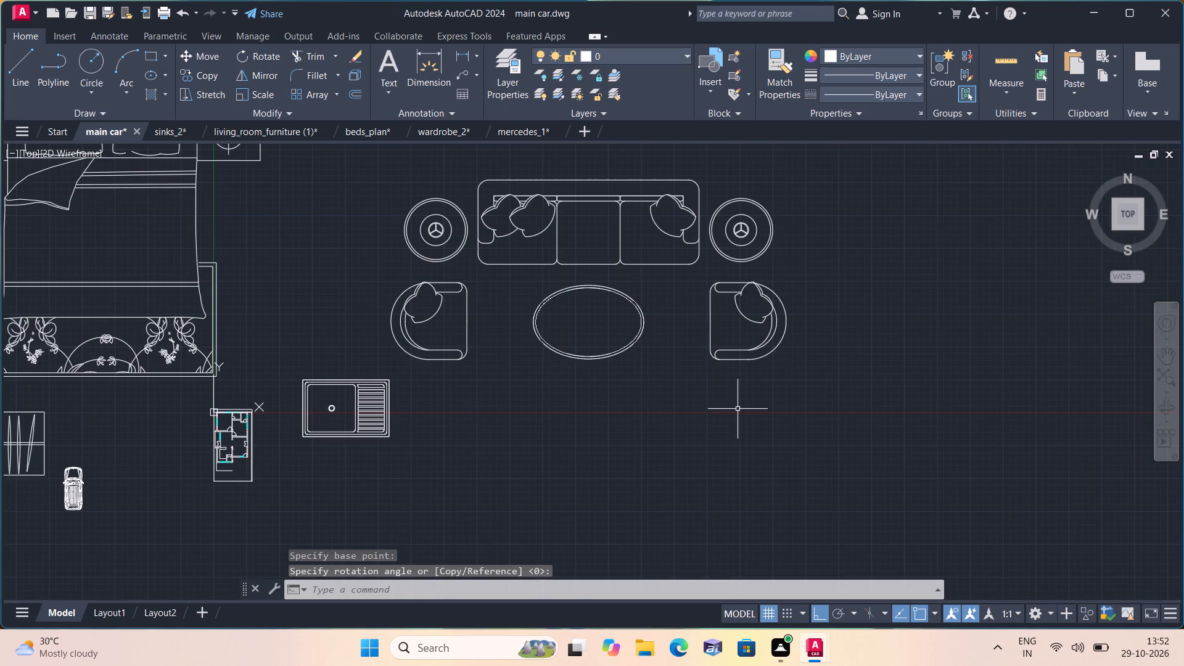
left_click(781, 400)
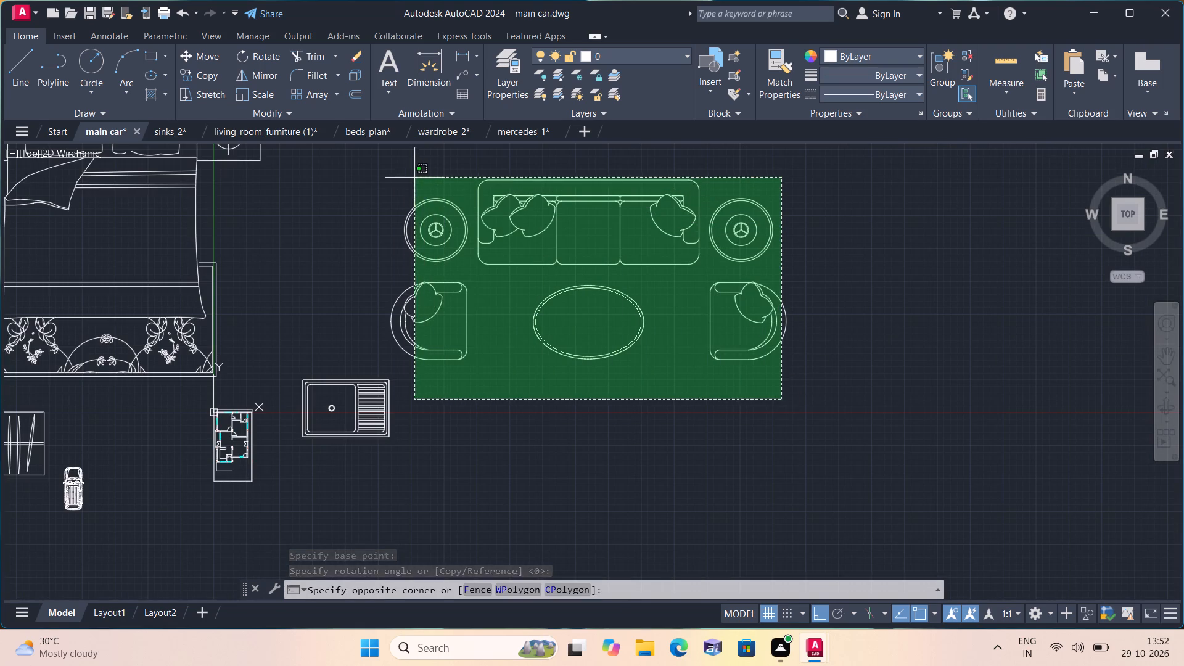
left_click(398, 179)
scroll(435, 311, "up", 3)
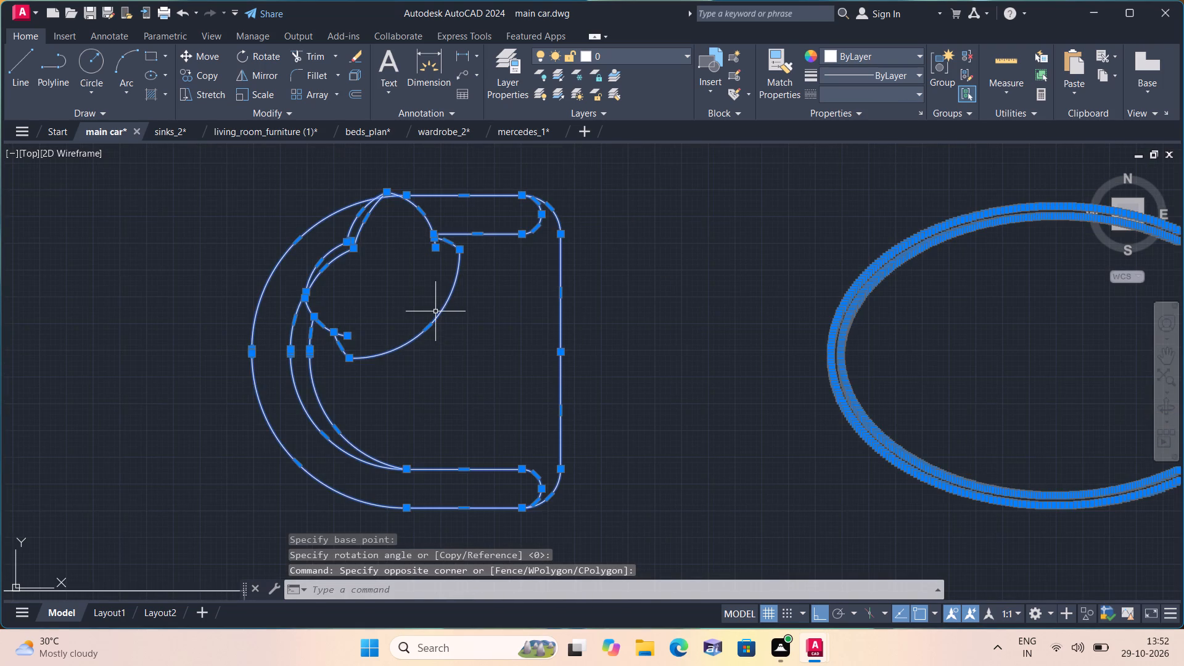
scroll(435, 311, "down", 3)
left_click(264, 71)
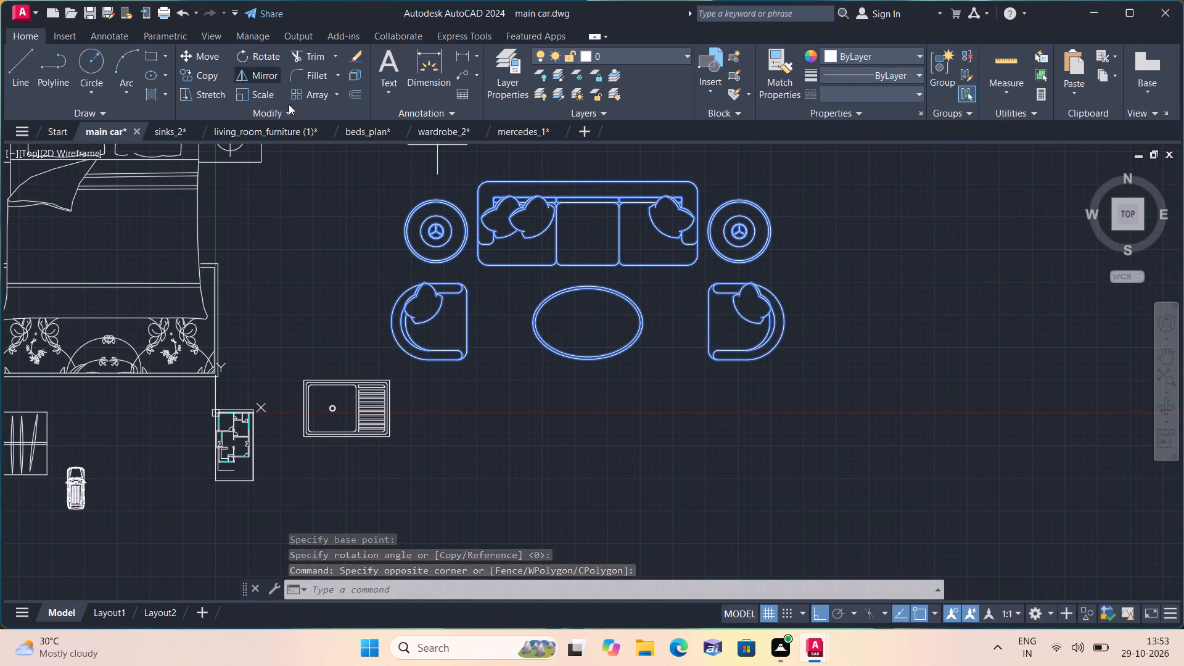
left_click(561, 385)
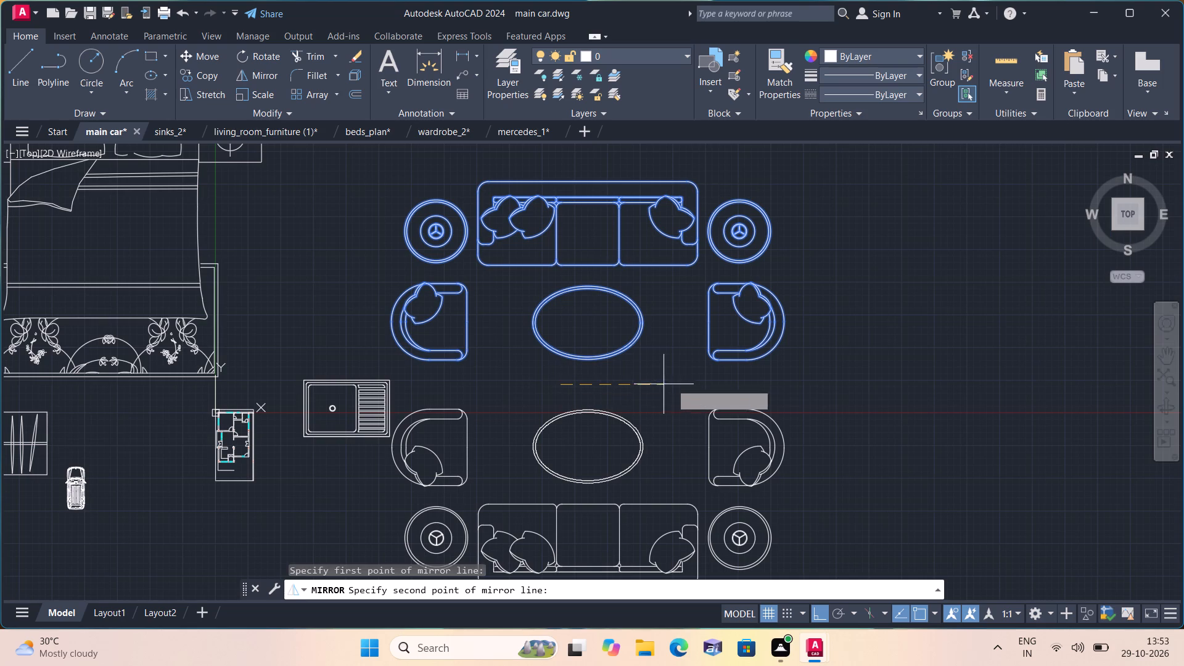
left_click(683, 384)
middle_click_drag(655, 382, 597, 302)
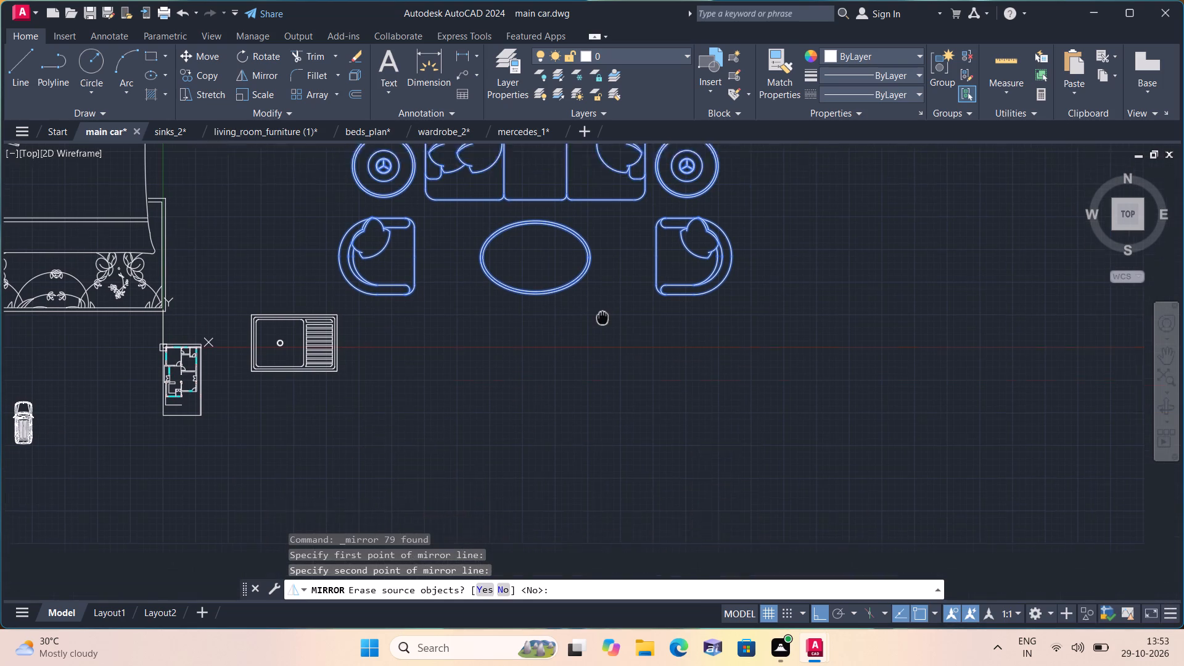
middle_click_drag(597, 302, 596, 294)
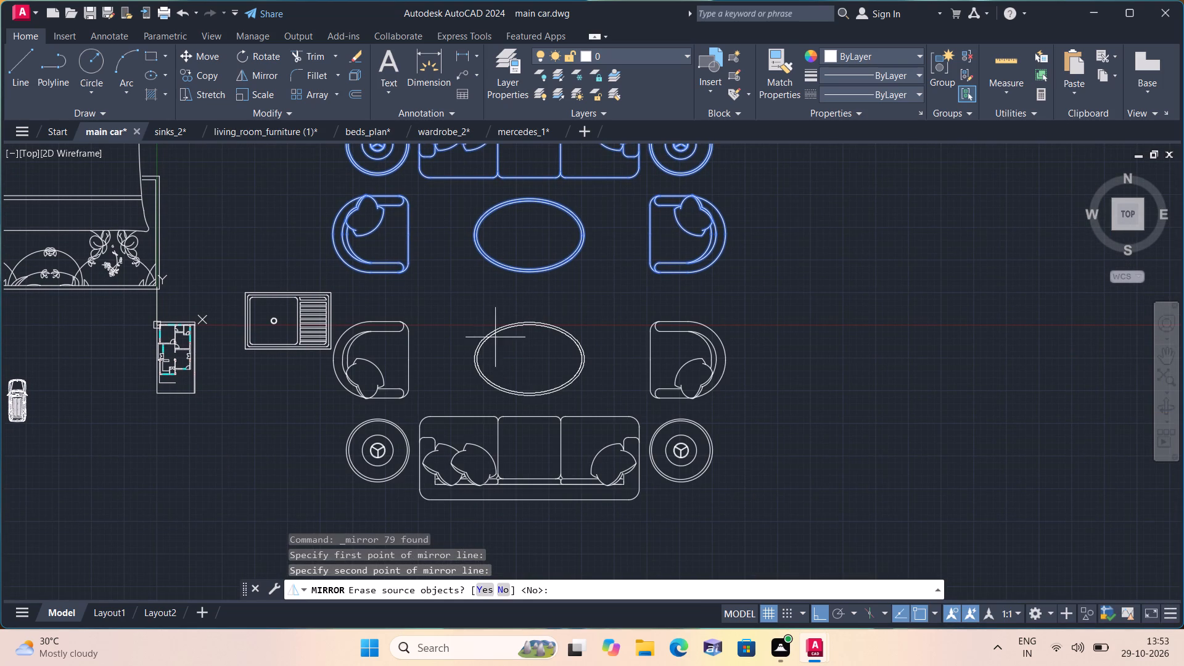
left_click(483, 586)
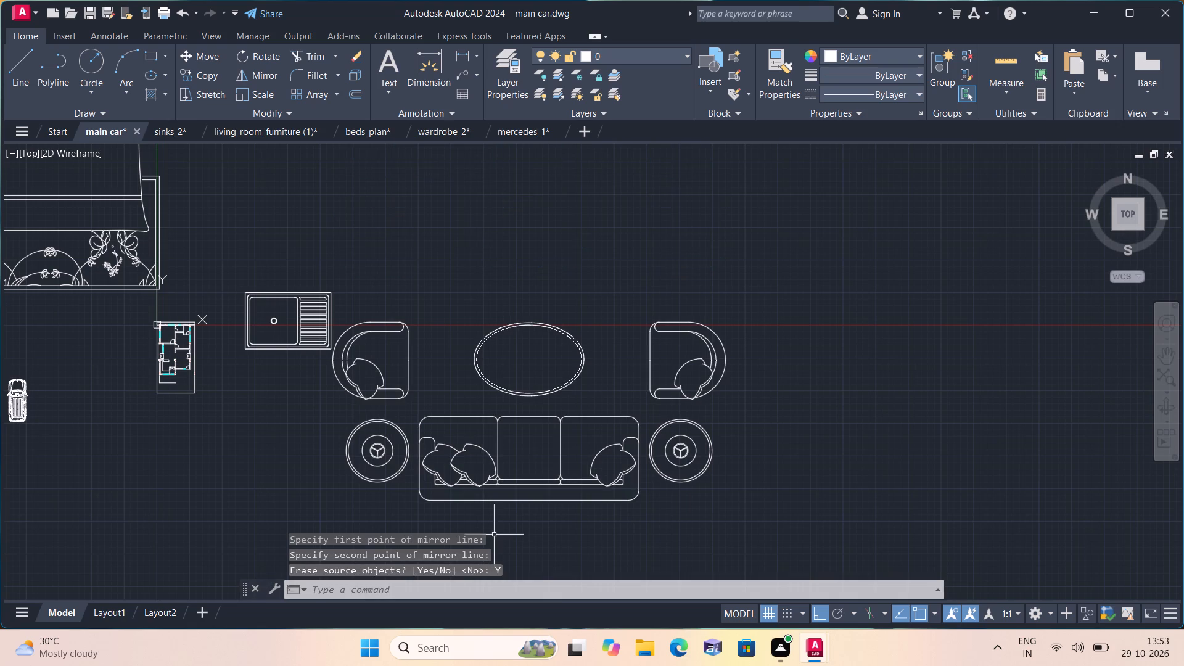
Move the sink straight down, clear of the armchair, to a spot beside the sofa set's nearest round side table.
scroll(334, 370, "up", 1)
middle_click_drag(289, 364, 340, 308)
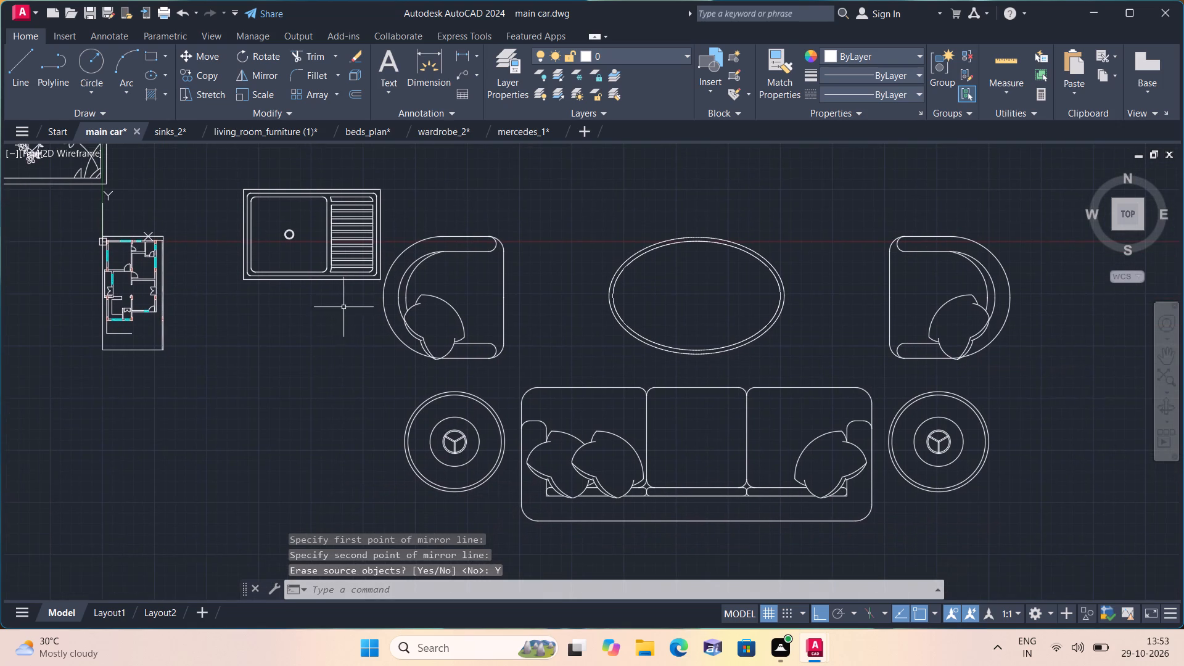
scroll(364, 274, "up", 1)
left_click(367, 274)
left_click(347, 258)
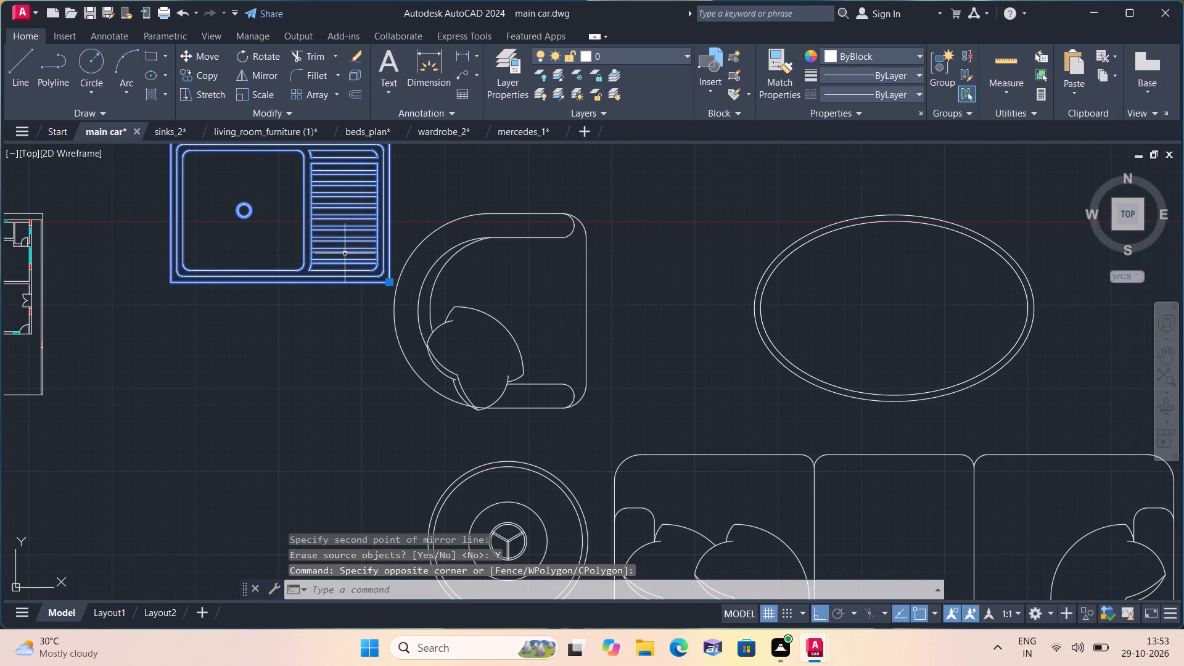
left_click(387, 283)
middle_click_drag(324, 432, 460, 271)
scroll(366, 392, "down", 1)
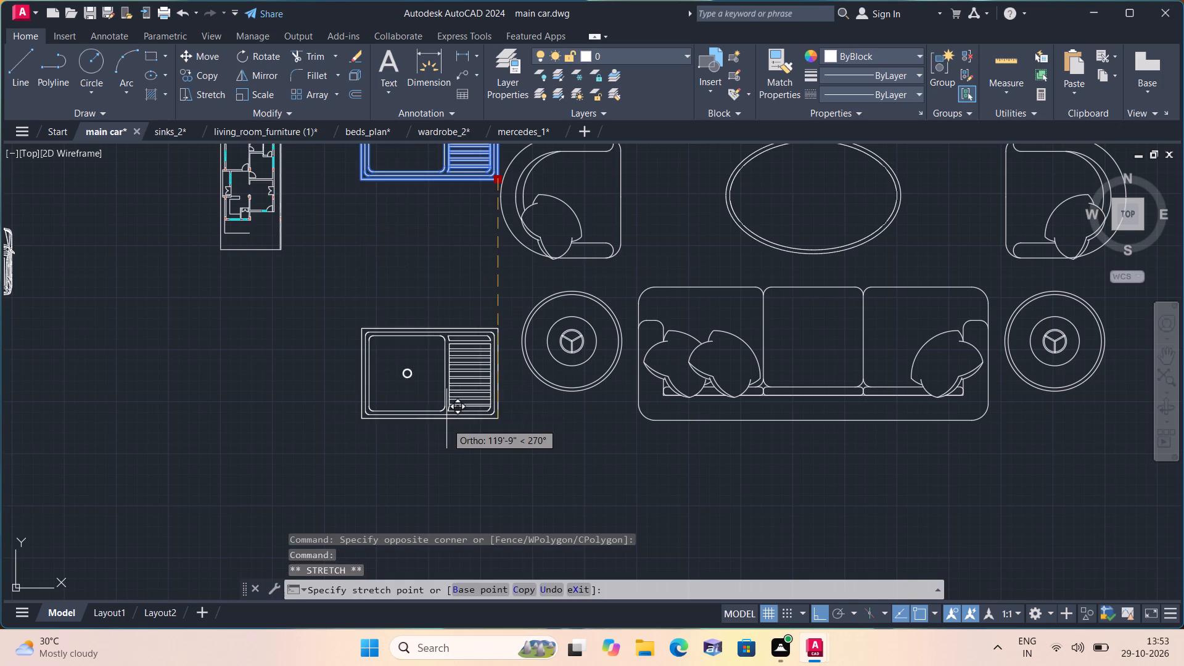
left_click(448, 440)
key("Escape")
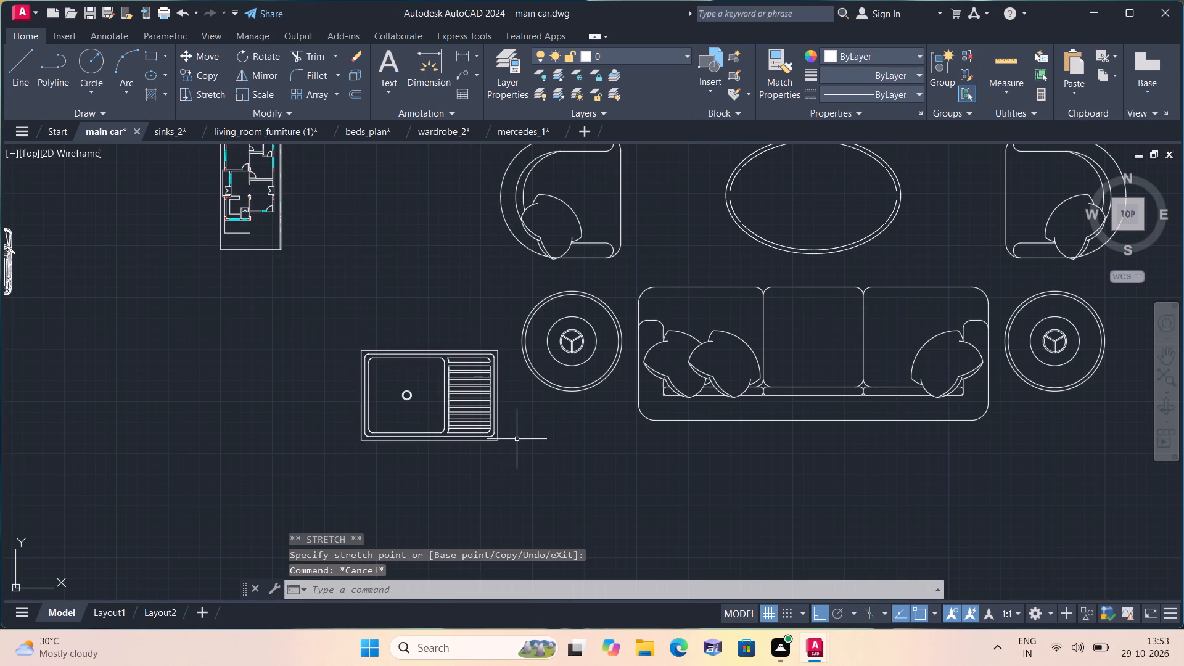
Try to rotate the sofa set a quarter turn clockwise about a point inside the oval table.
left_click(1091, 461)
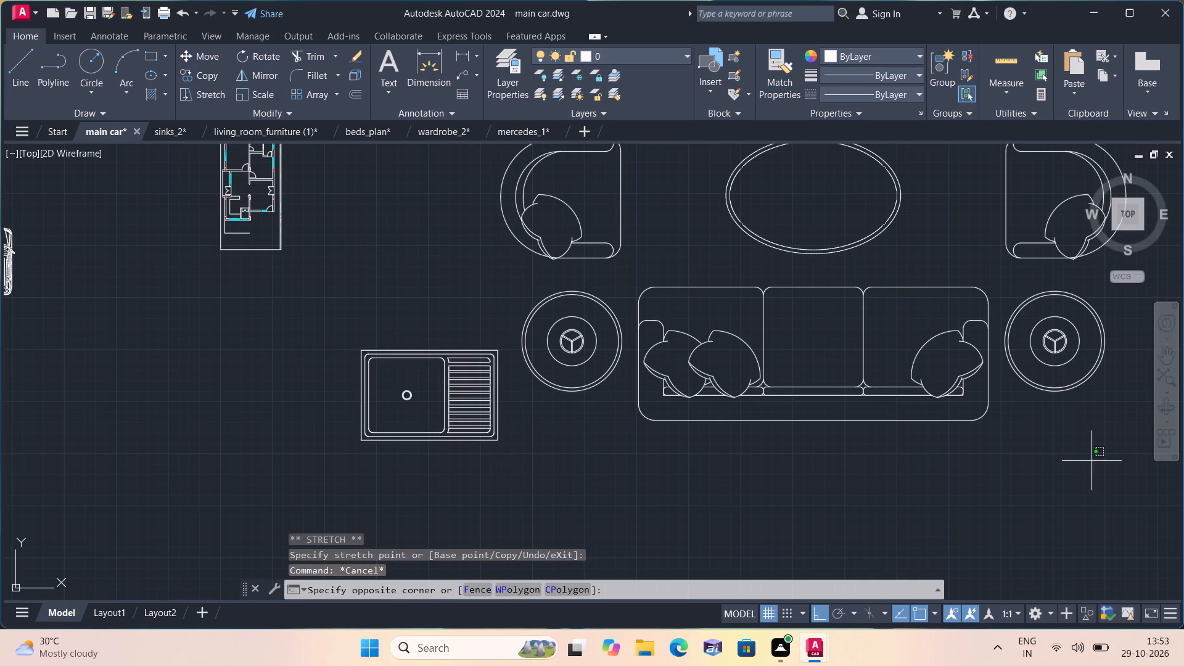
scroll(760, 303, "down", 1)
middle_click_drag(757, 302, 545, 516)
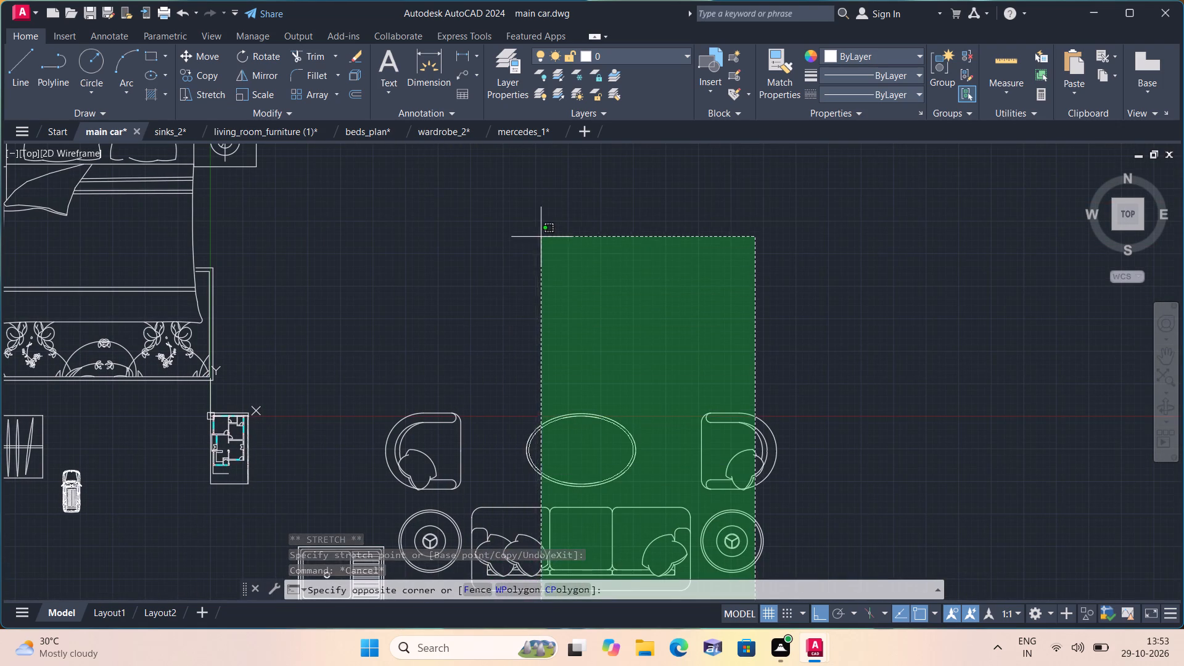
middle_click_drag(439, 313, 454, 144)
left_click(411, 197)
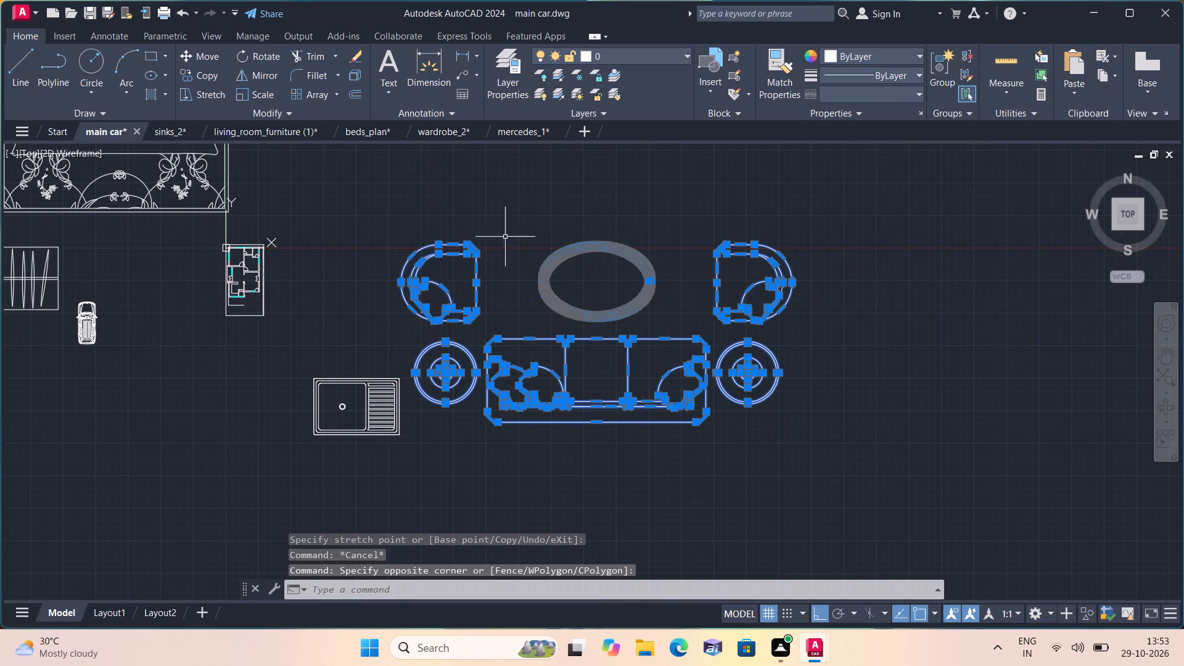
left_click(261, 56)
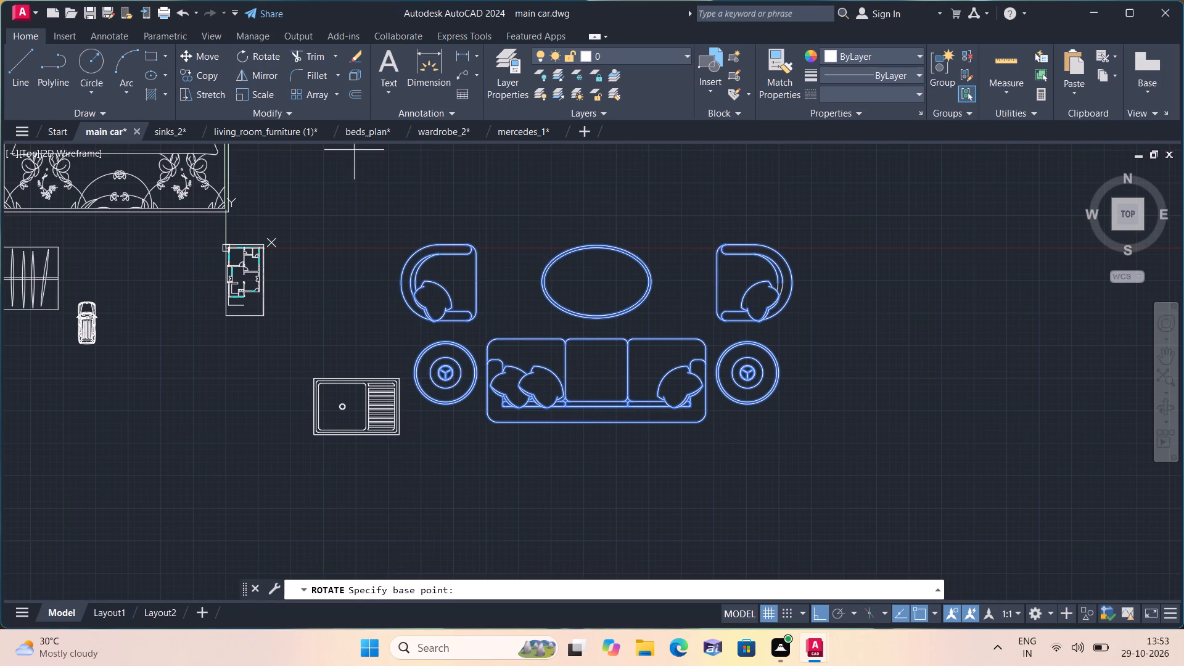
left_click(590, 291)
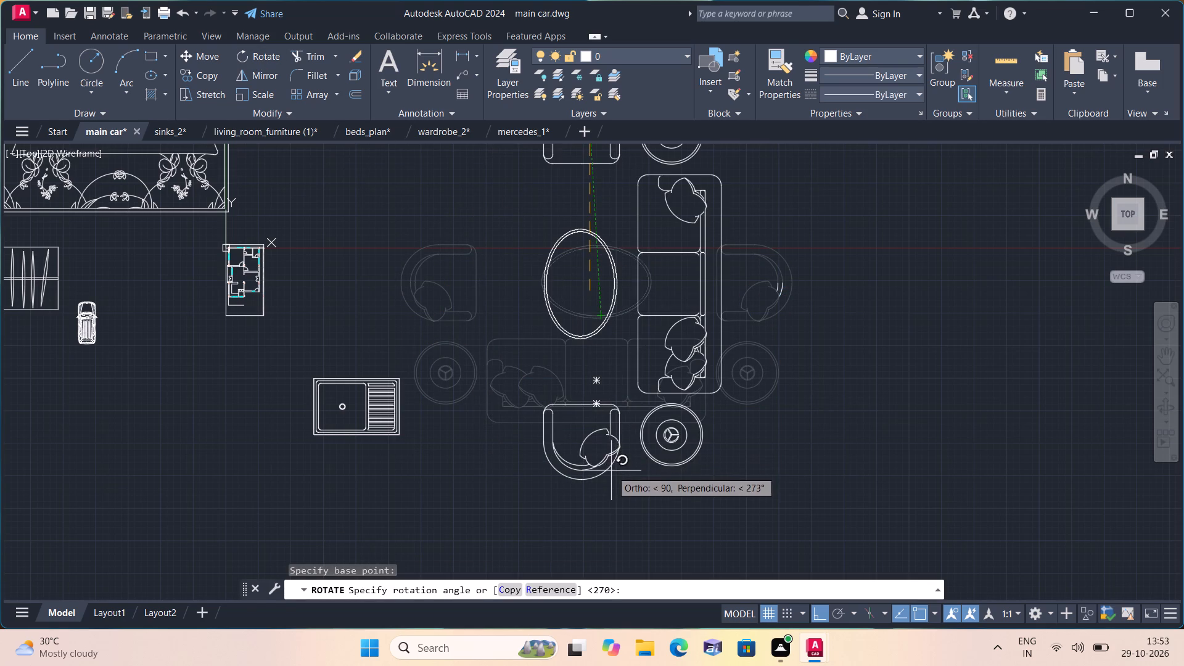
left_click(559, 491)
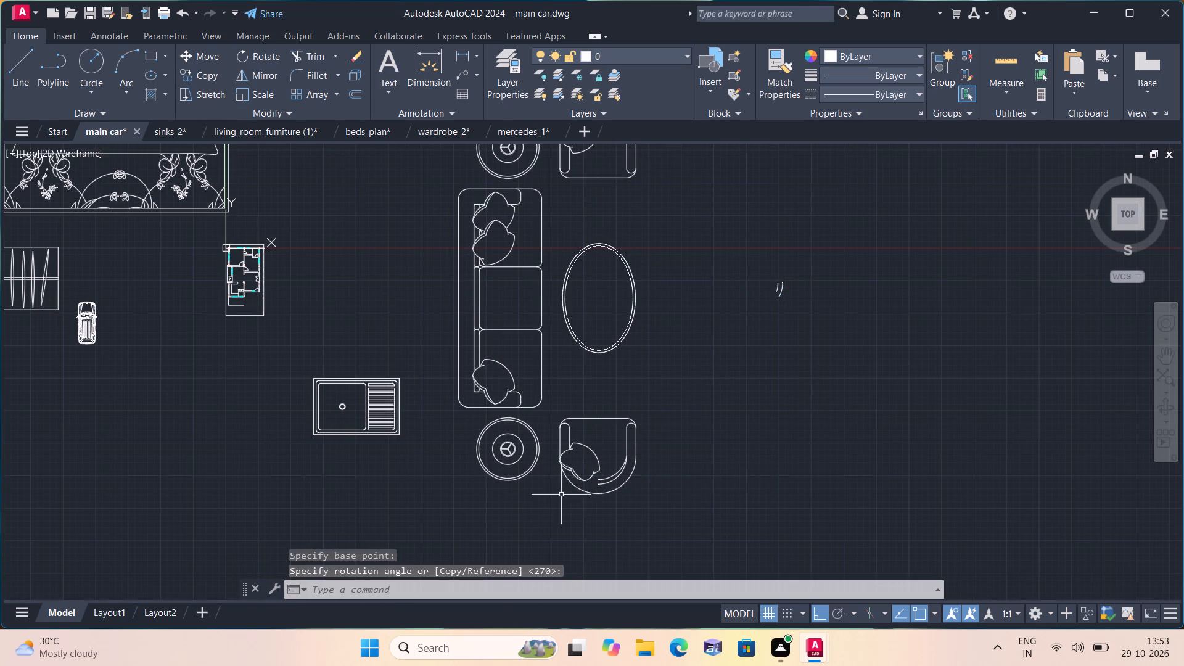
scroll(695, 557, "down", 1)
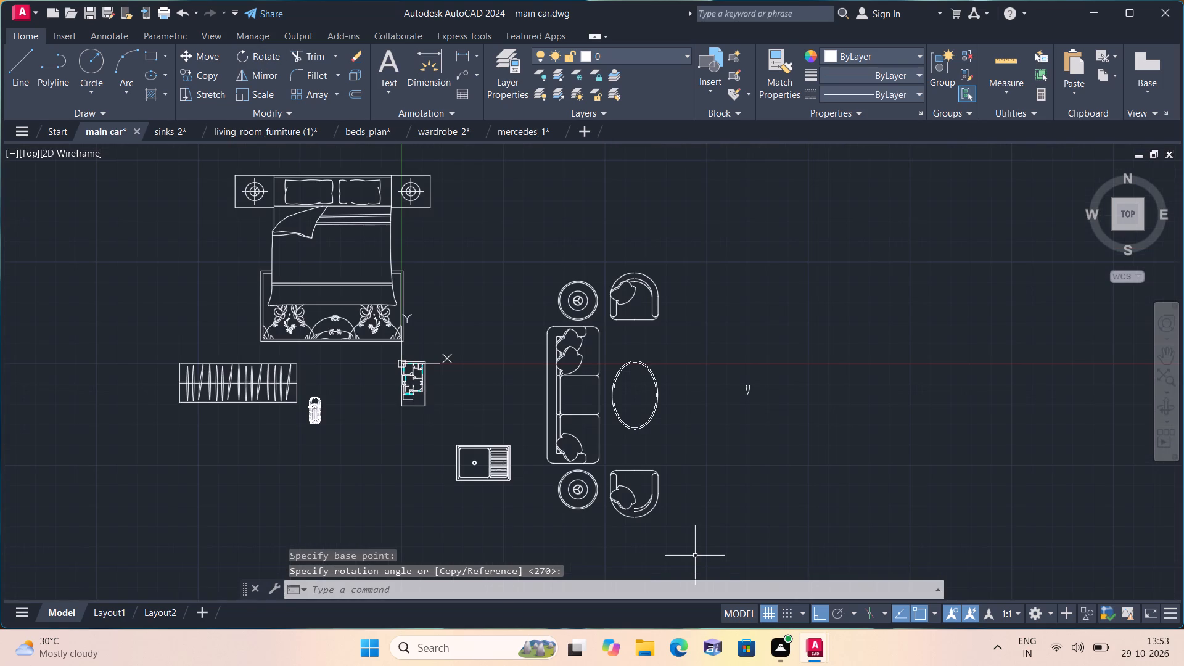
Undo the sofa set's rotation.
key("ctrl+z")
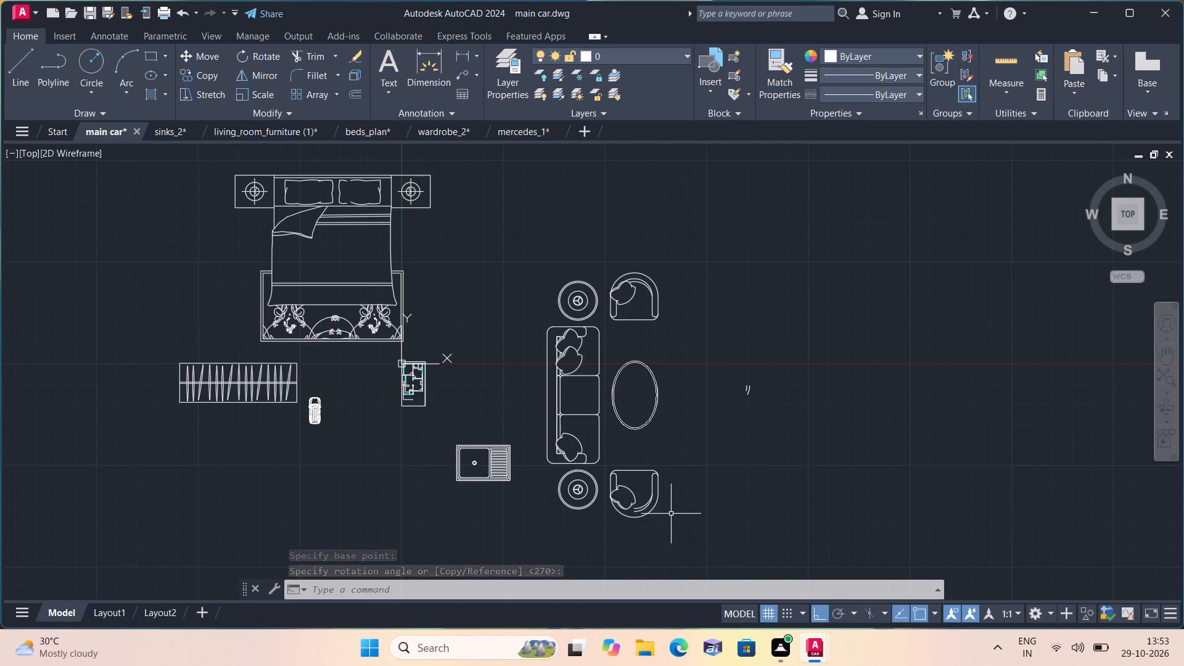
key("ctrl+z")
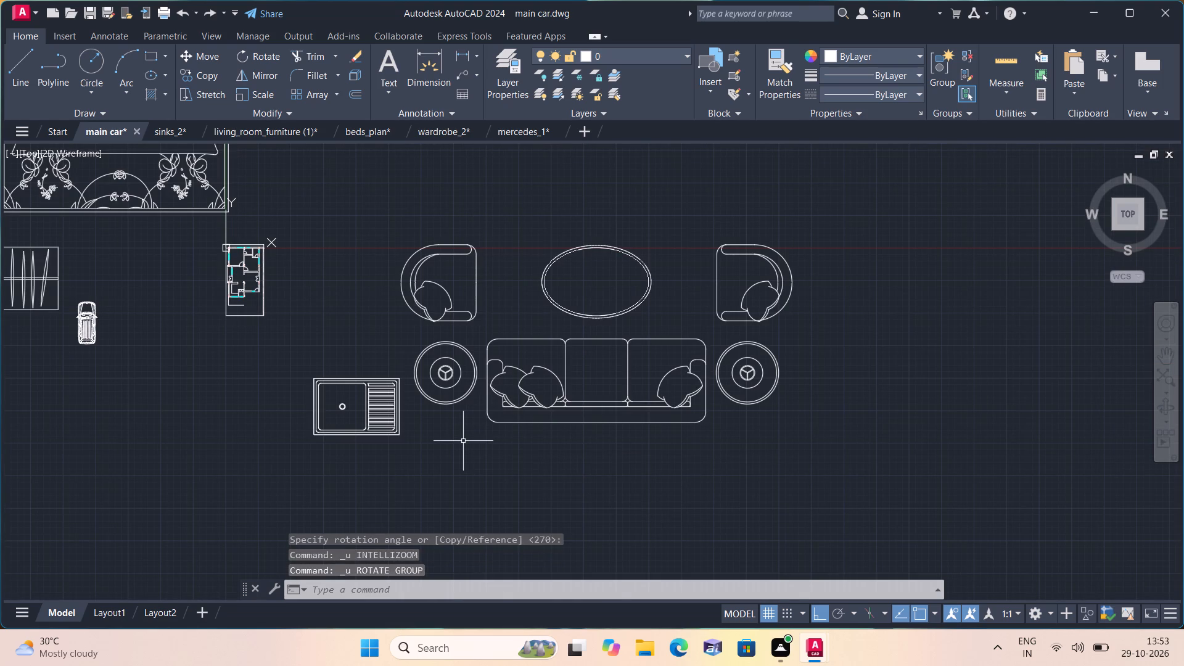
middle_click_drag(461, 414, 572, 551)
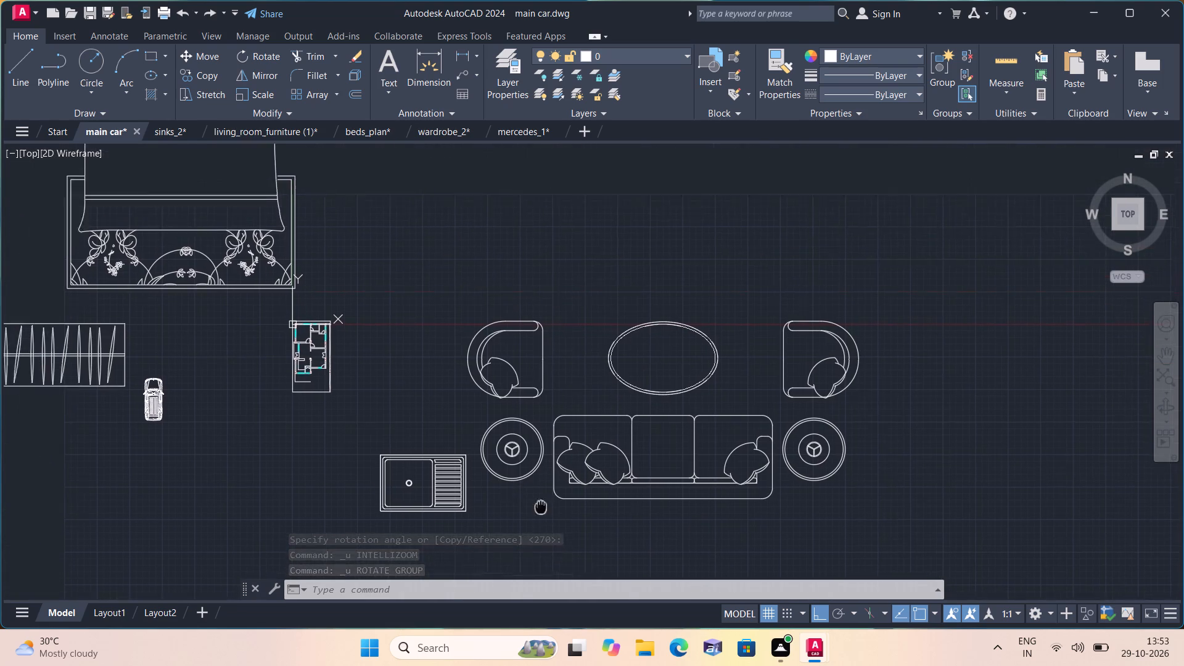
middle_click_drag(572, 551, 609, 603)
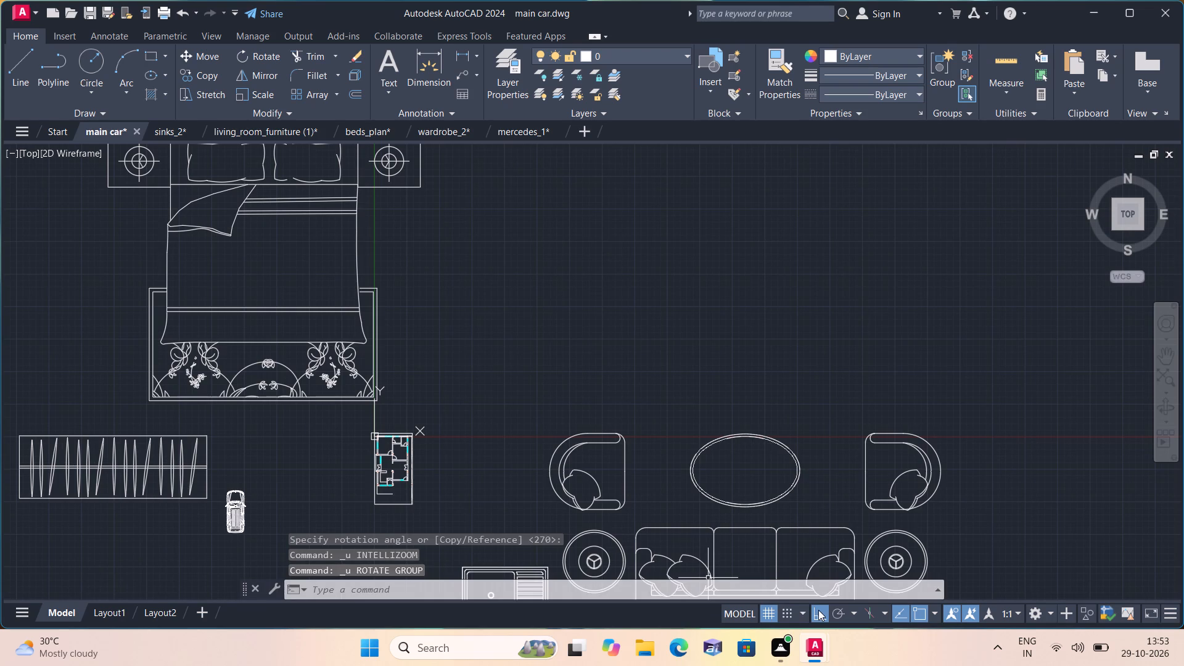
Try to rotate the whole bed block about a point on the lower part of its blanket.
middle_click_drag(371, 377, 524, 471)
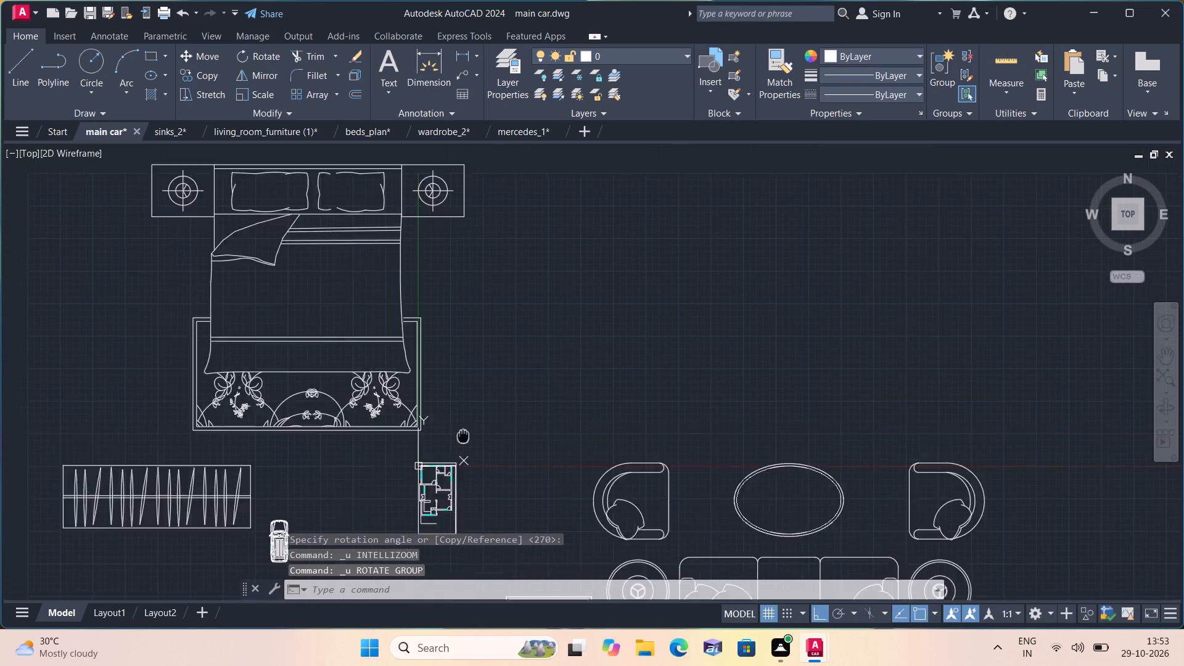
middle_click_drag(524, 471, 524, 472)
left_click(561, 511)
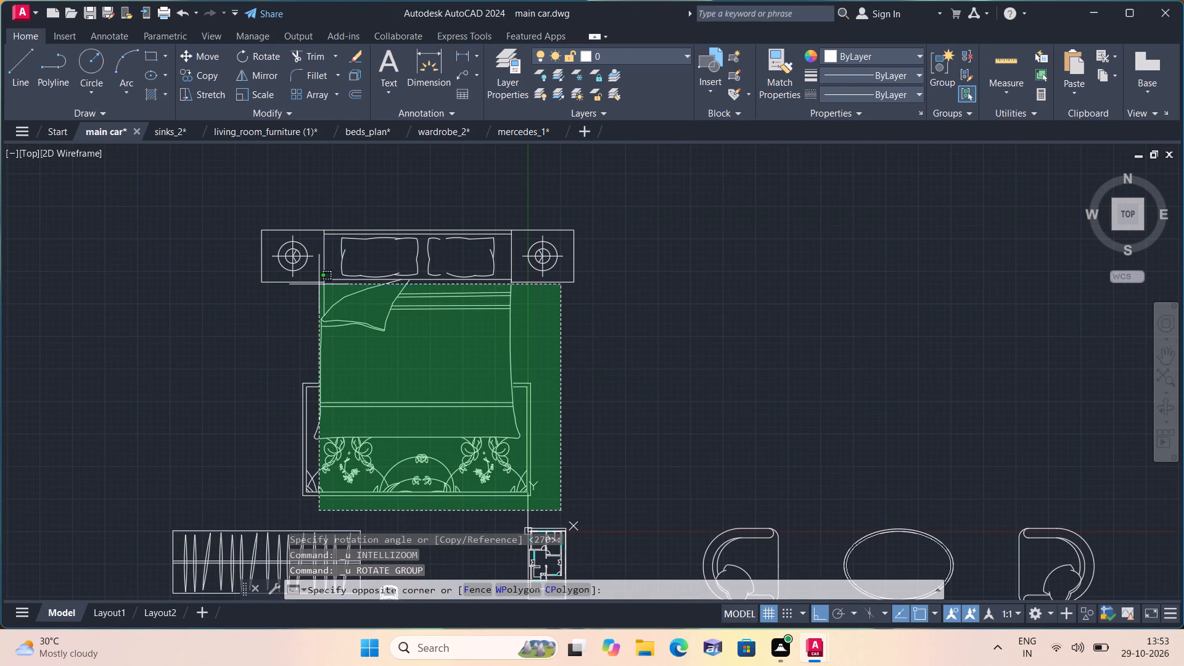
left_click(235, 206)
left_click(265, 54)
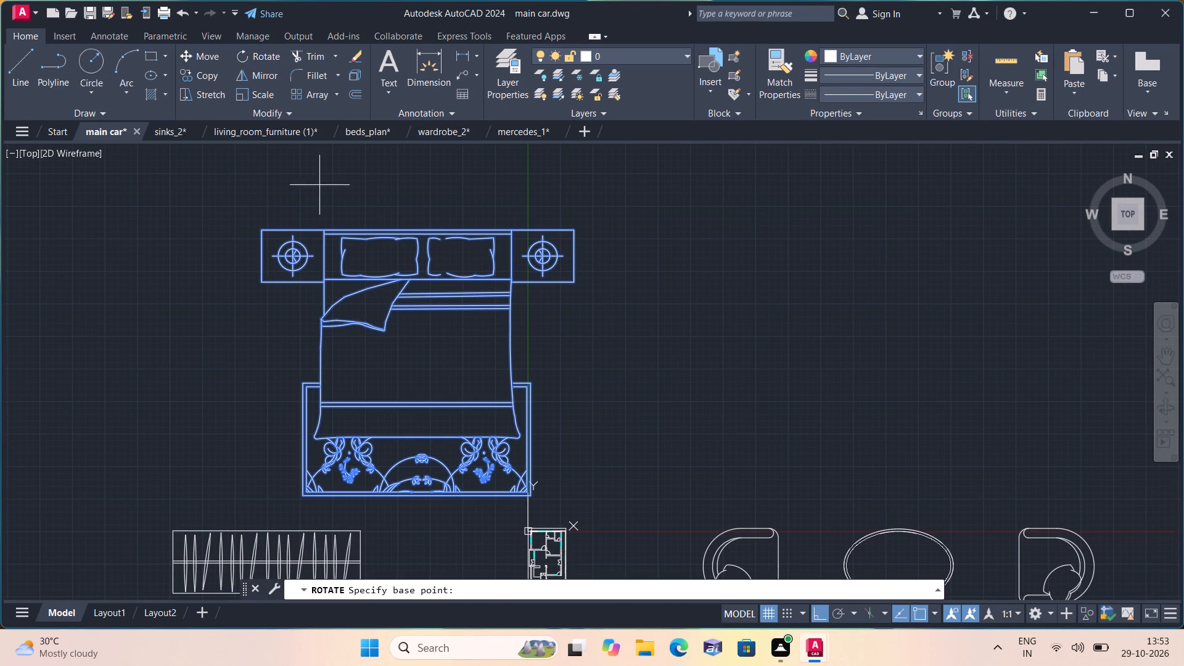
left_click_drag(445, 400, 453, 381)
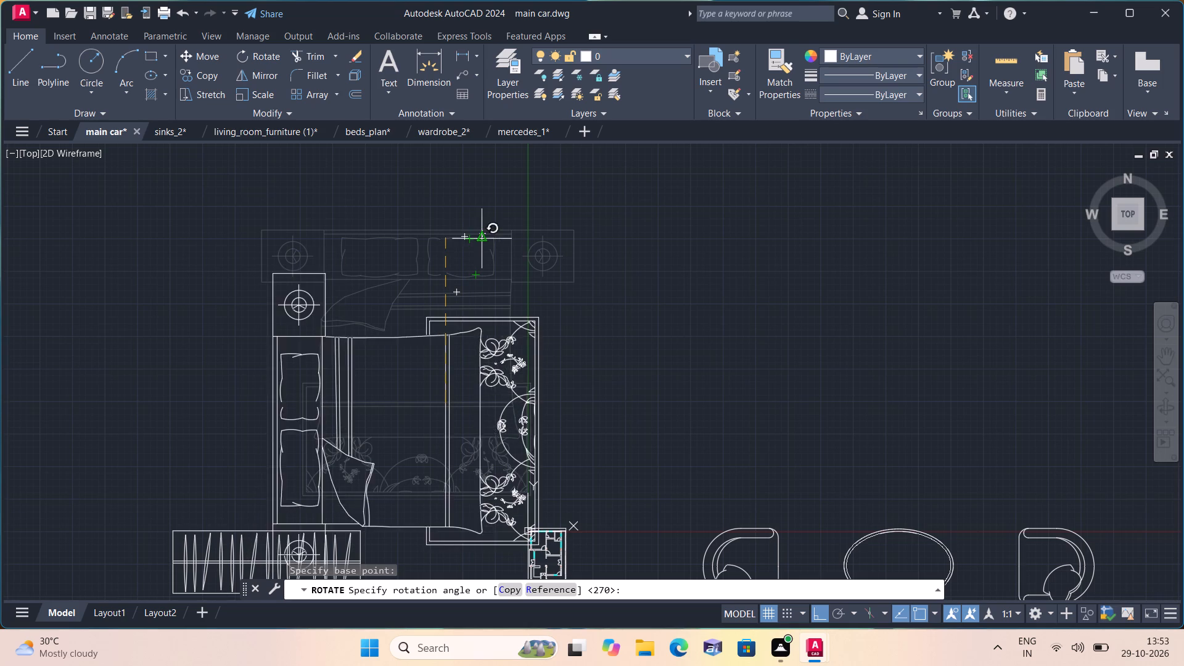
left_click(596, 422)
Move the whole bed block straight up, farther away from the wardrobe and floor plan.
left_click(538, 512)
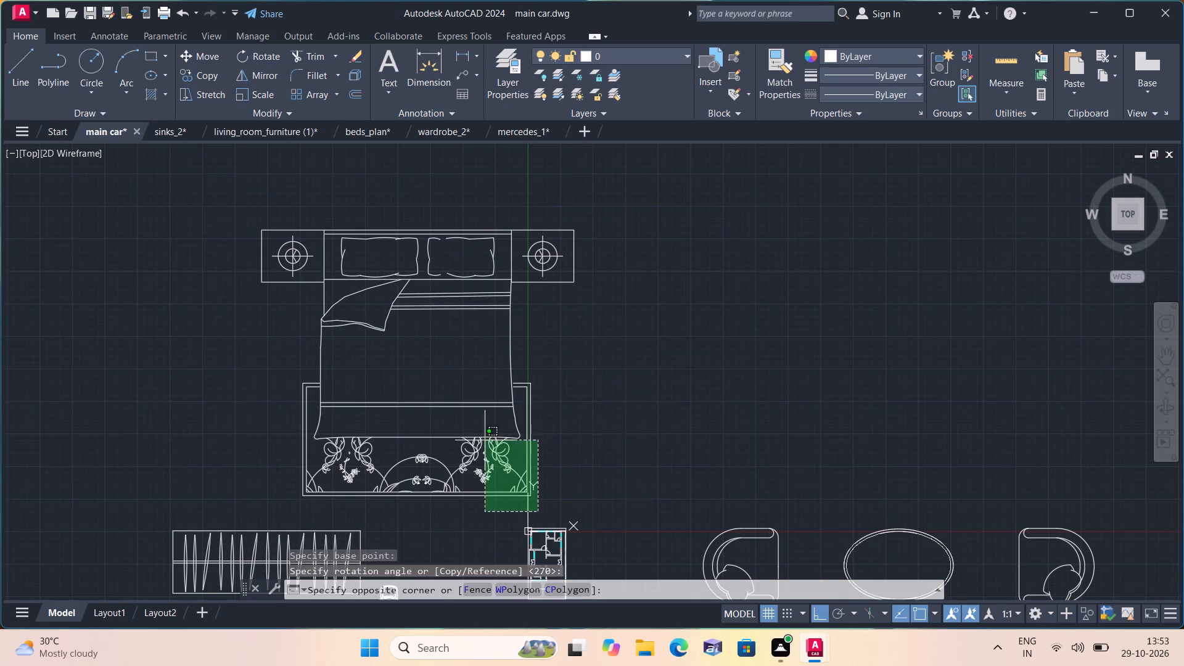
left_click(262, 221)
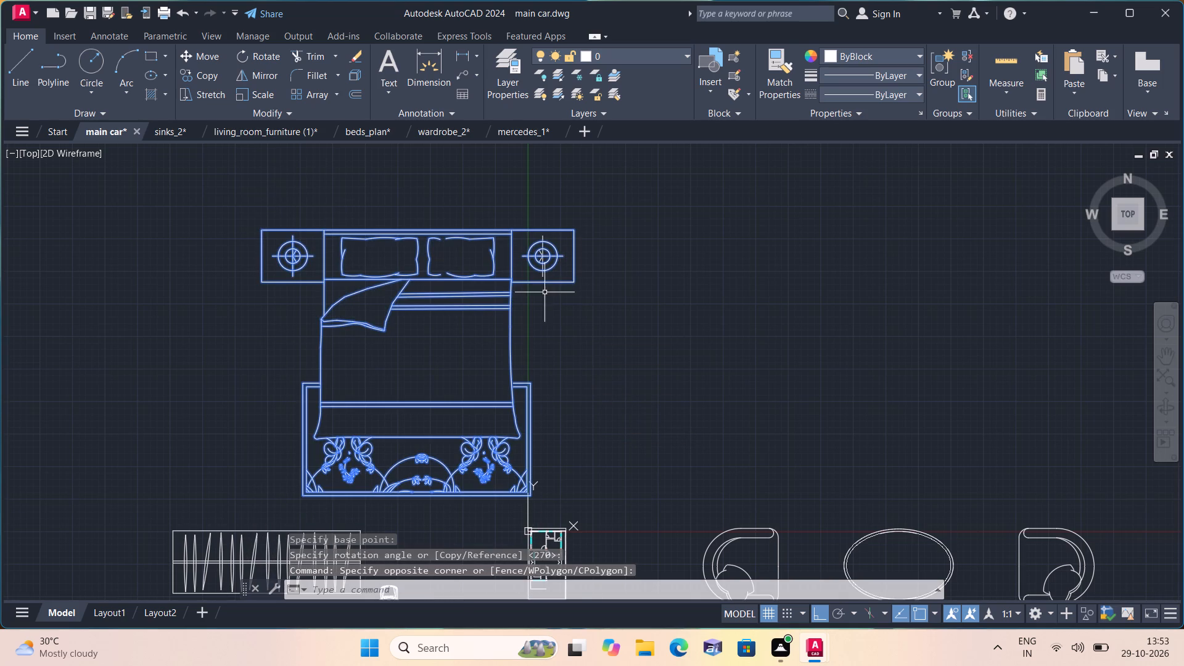
left_click_drag(575, 308, 574, 301)
left_click(481, 221)
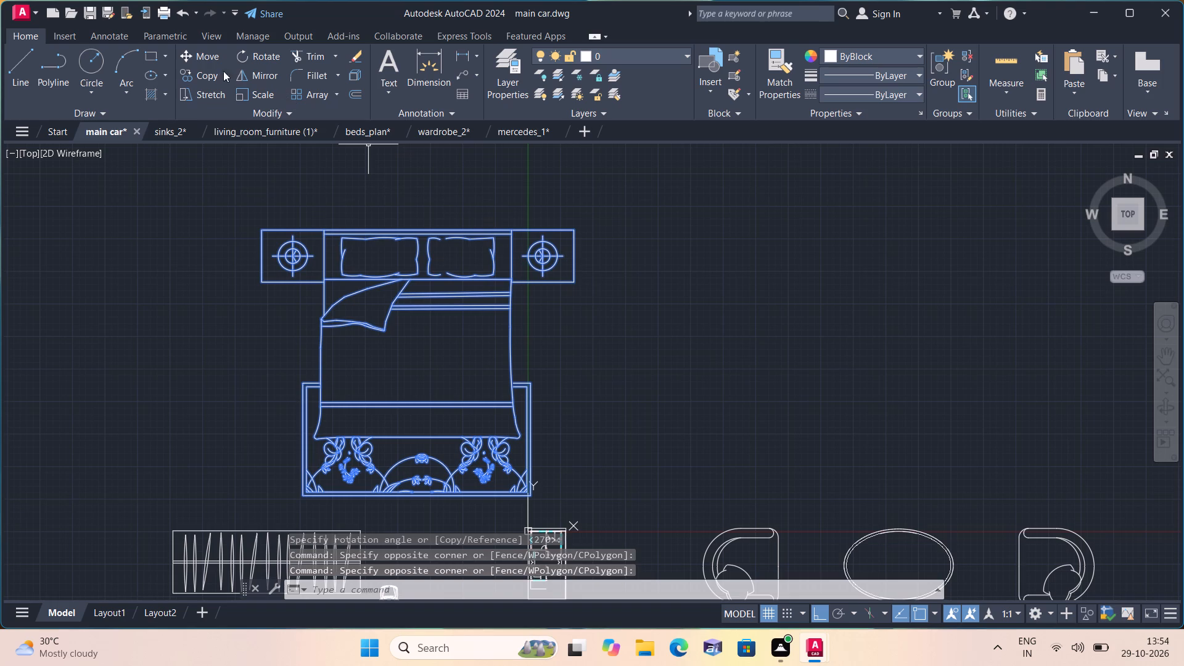
left_click(202, 57)
left_click(435, 312)
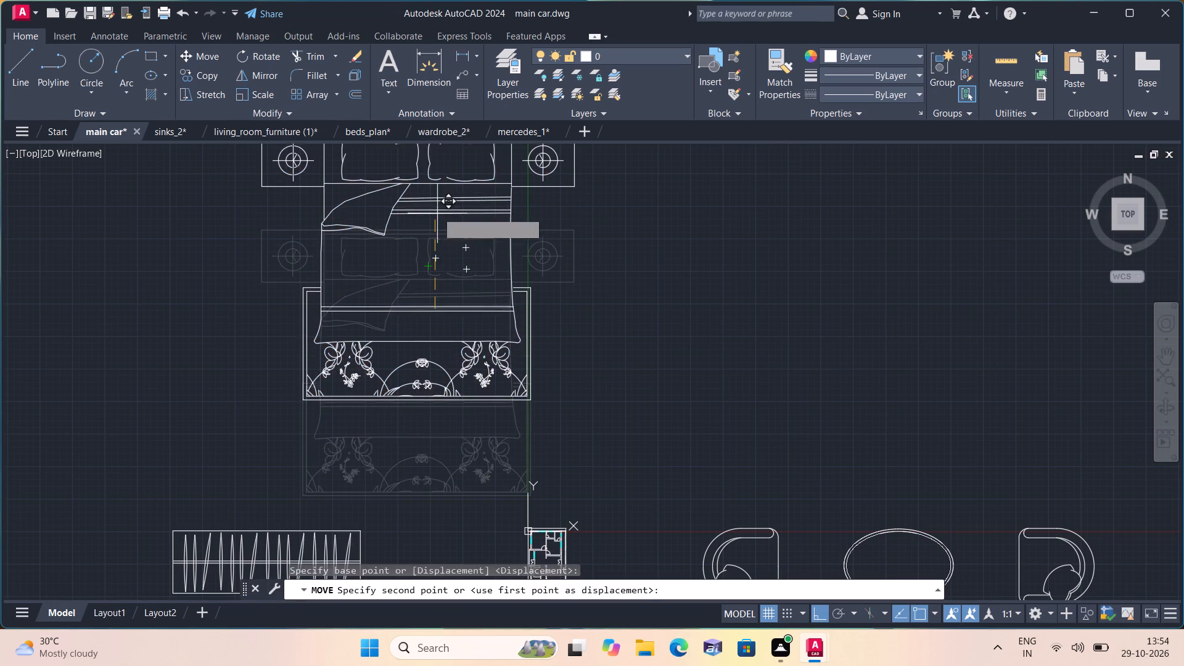
left_click(437, 212)
Rotate the bed block a quarter turn counterclockwise about a point near the middle of the mattress.
middle_click_drag(441, 254, 466, 321)
left_click_drag(657, 524, 654, 512)
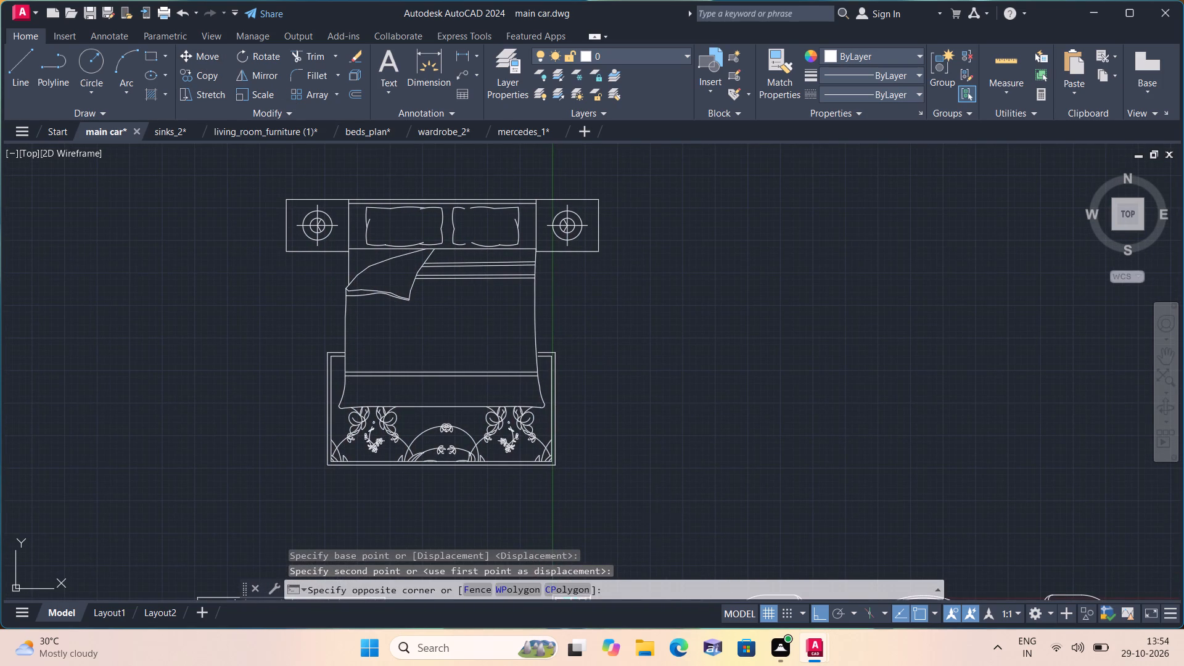
left_click(277, 187)
left_click(260, 59)
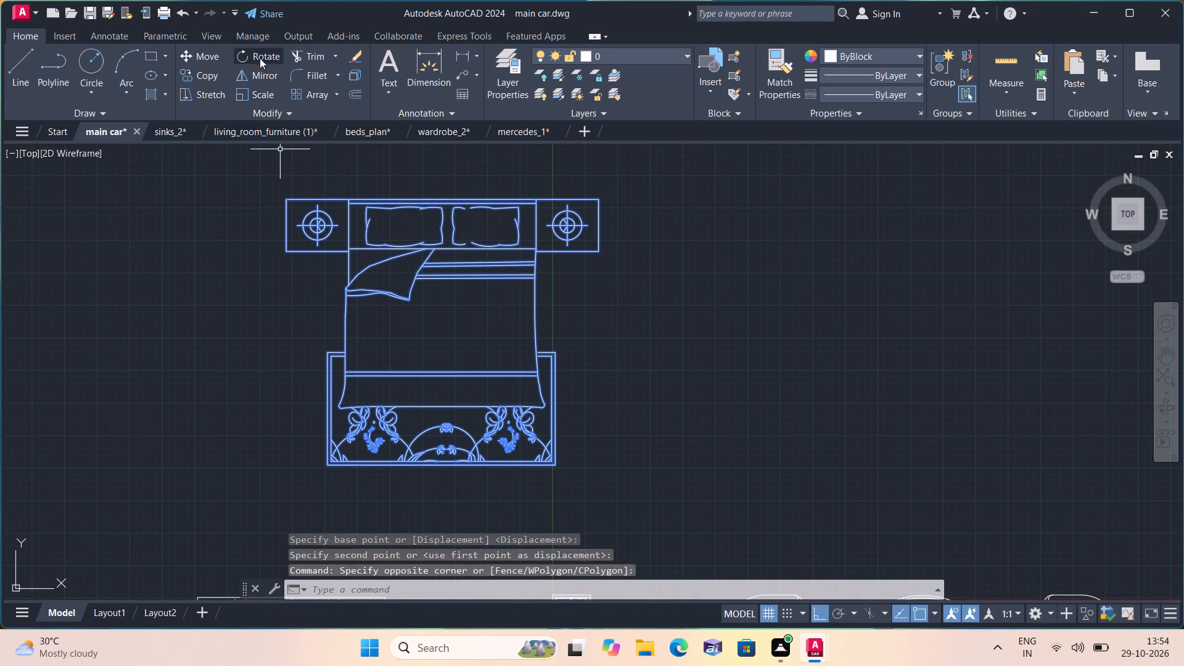
left_click(405, 323)
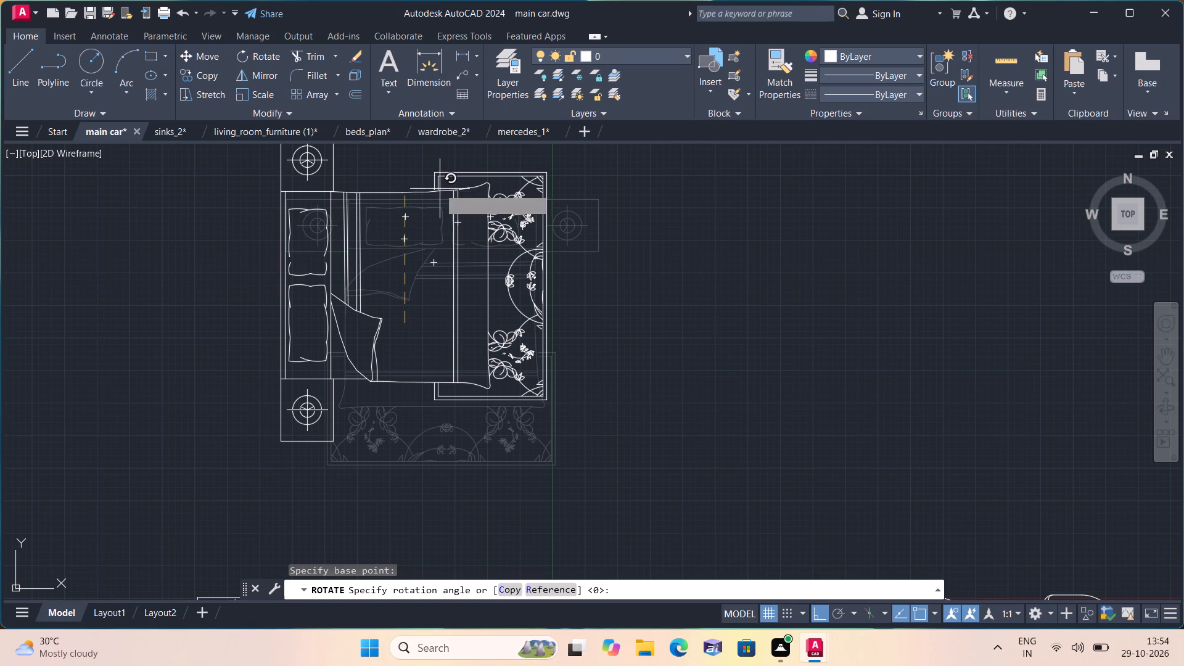
left_click(435, 173)
Move the sink horizontally away from the sofa set, to a spot below the floor plan.
scroll(443, 220, "down", 1)
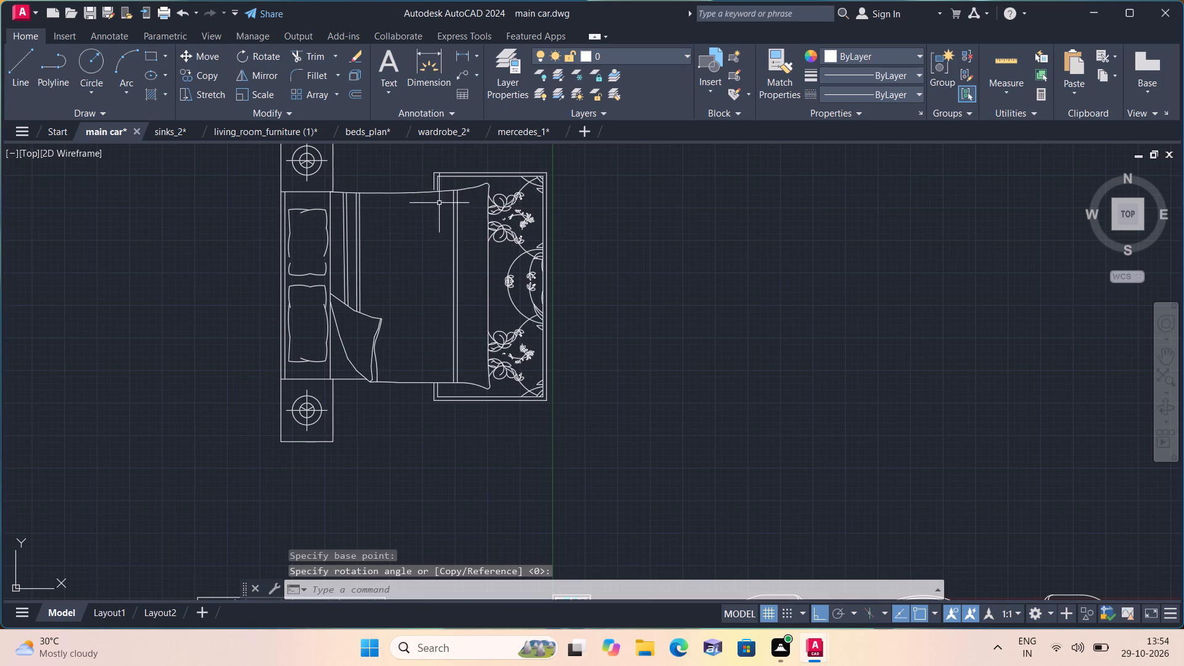
scroll(451, 236, "down", 1)
middle_click_drag(471, 287, 469, 204)
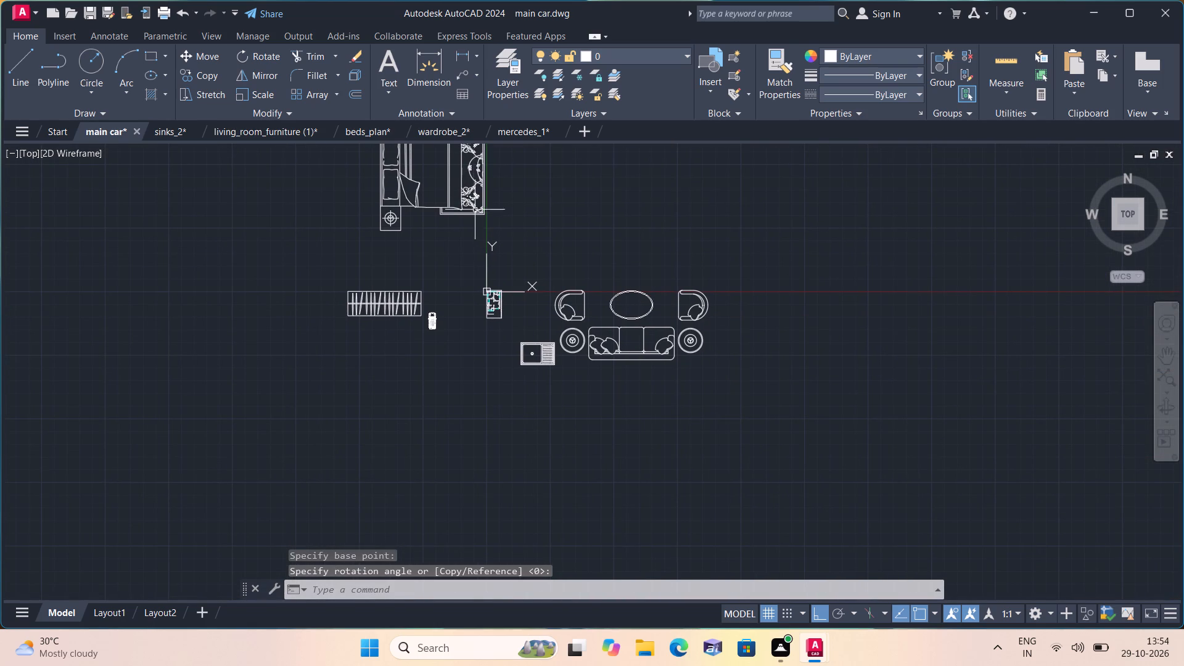
scroll(497, 299, "up", 1)
scroll(758, 408, "up", 1)
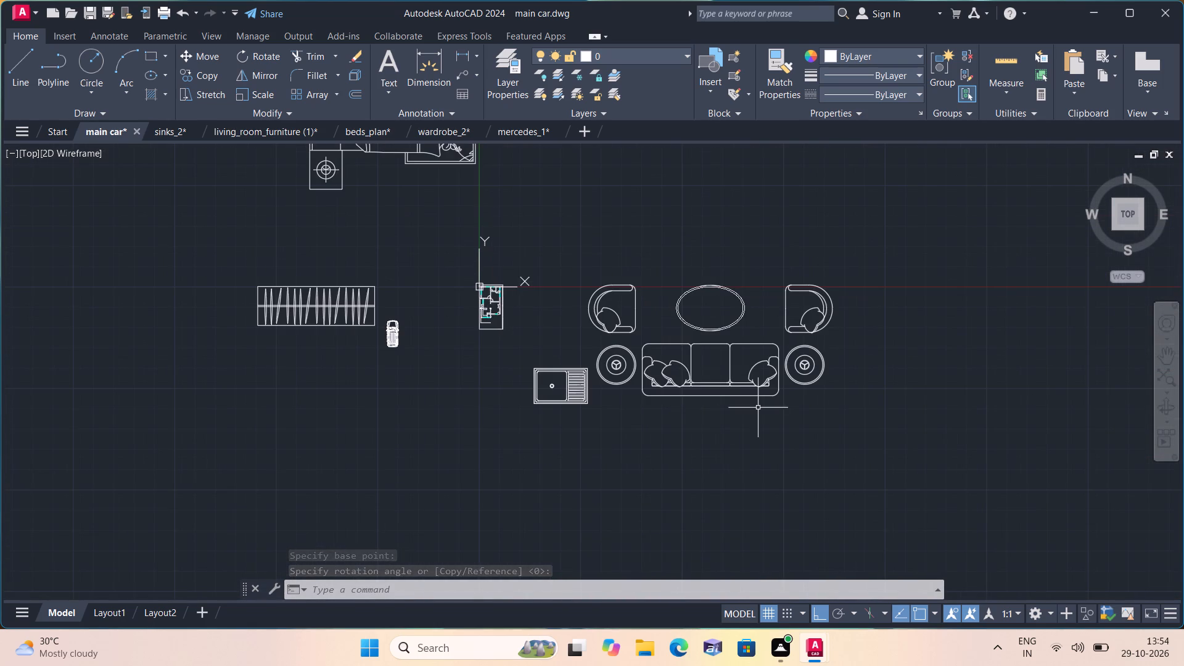
left_click(458, 391)
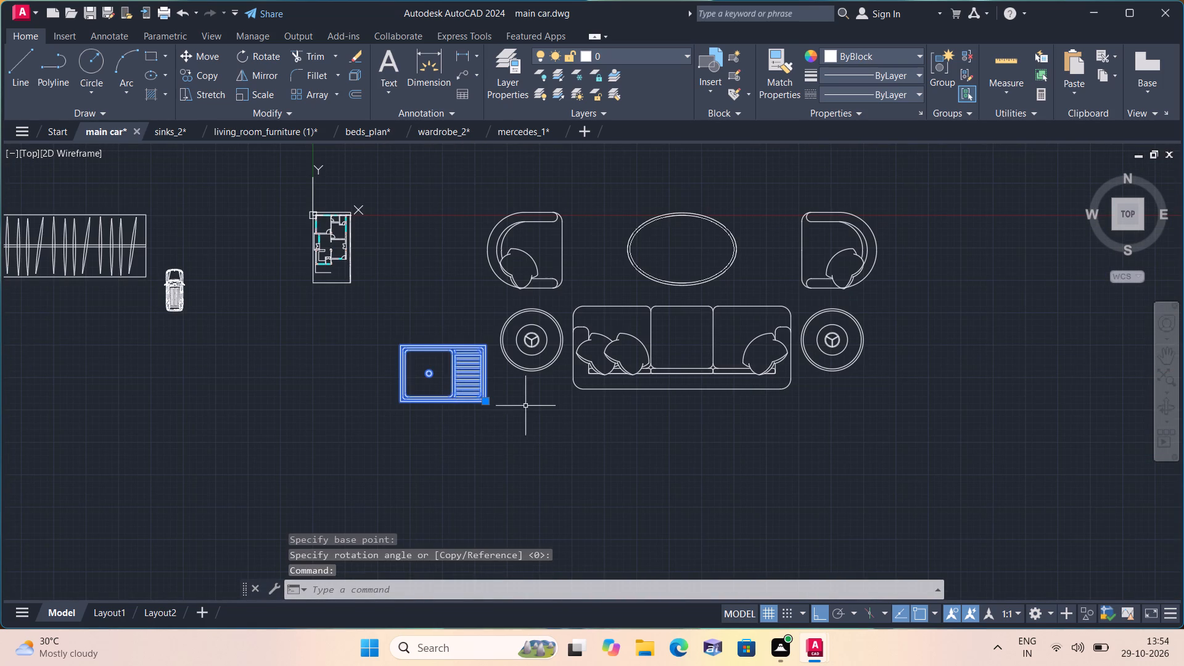
left_click(488, 400)
left_click(326, 406)
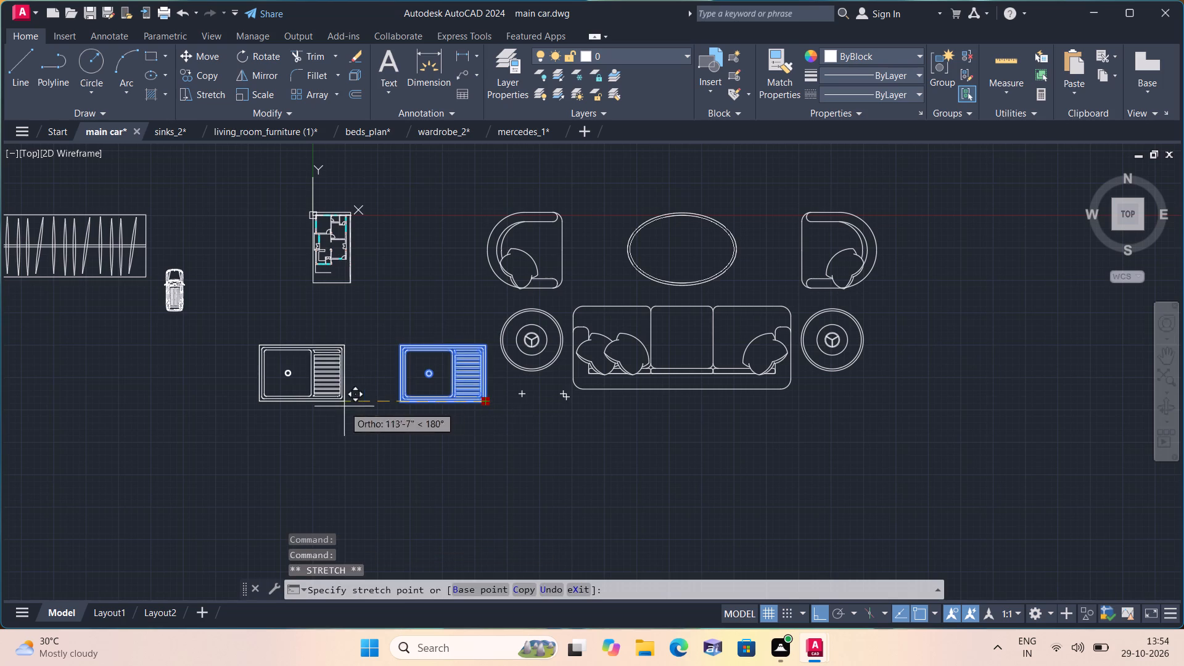
key("Escape")
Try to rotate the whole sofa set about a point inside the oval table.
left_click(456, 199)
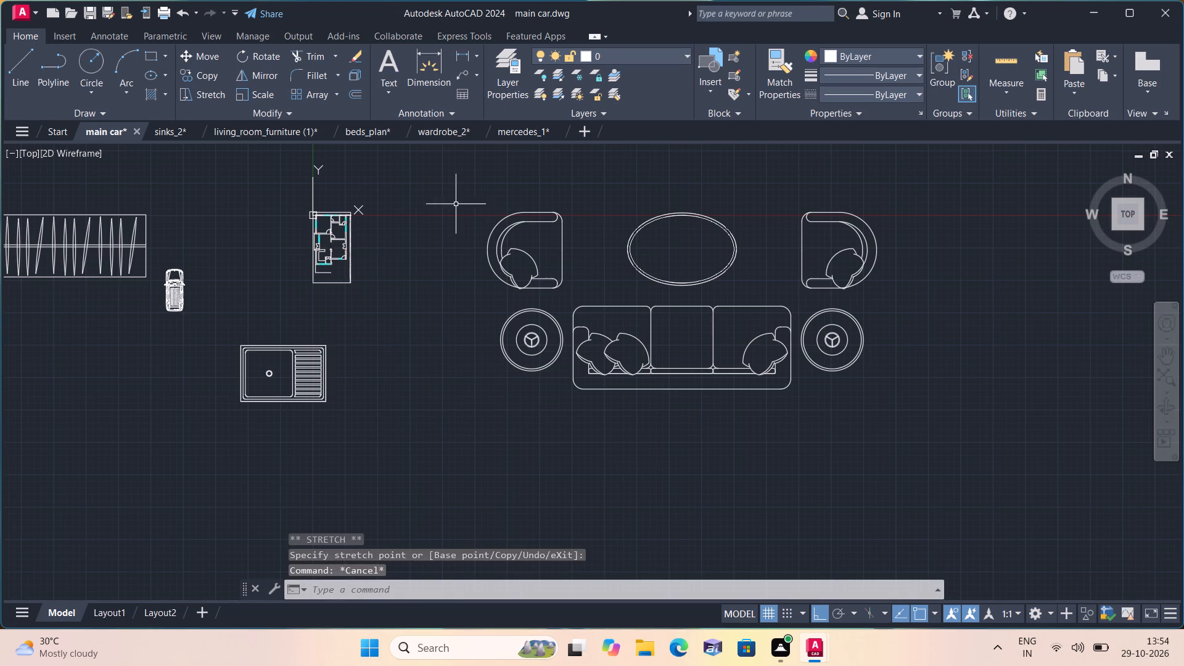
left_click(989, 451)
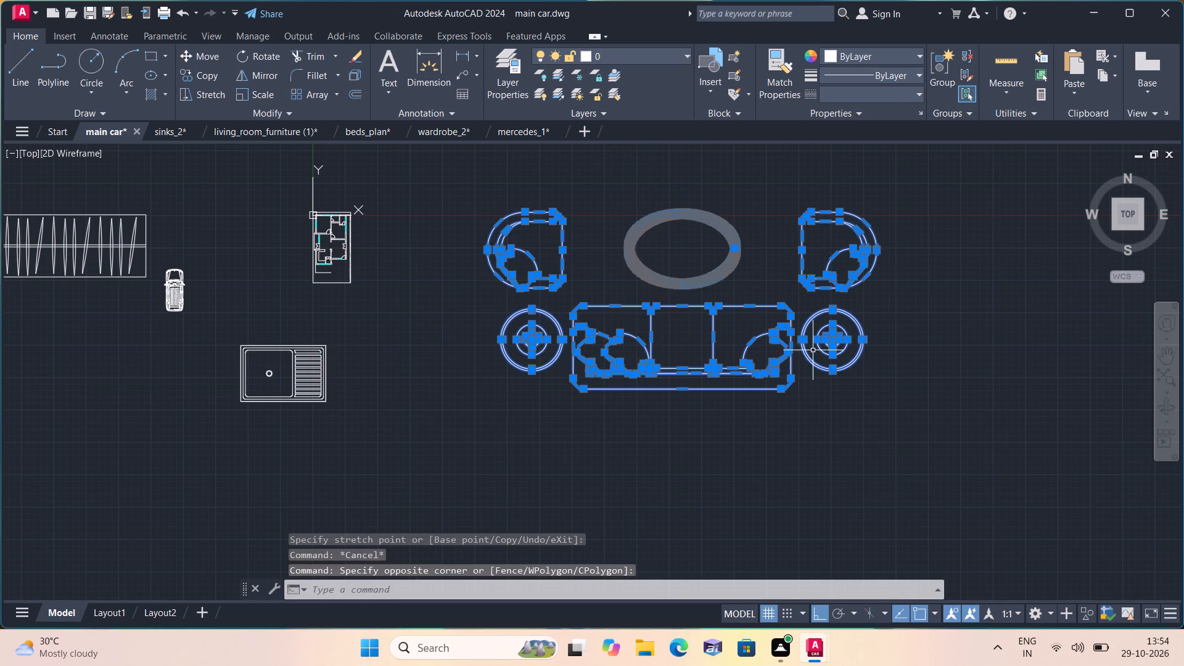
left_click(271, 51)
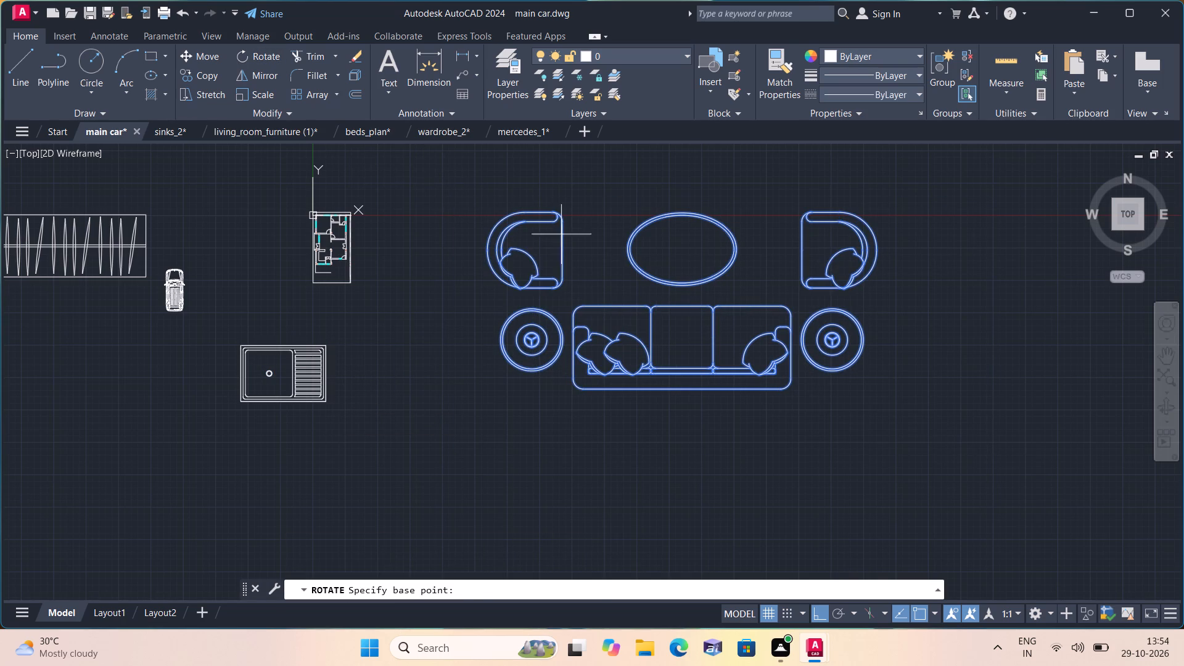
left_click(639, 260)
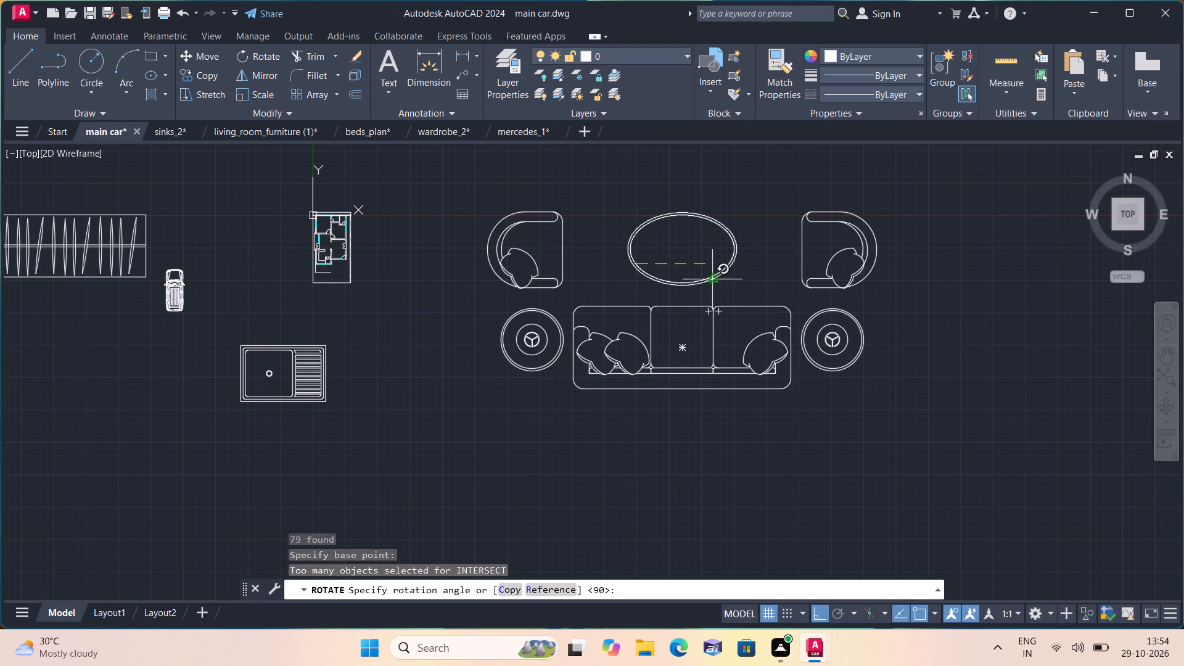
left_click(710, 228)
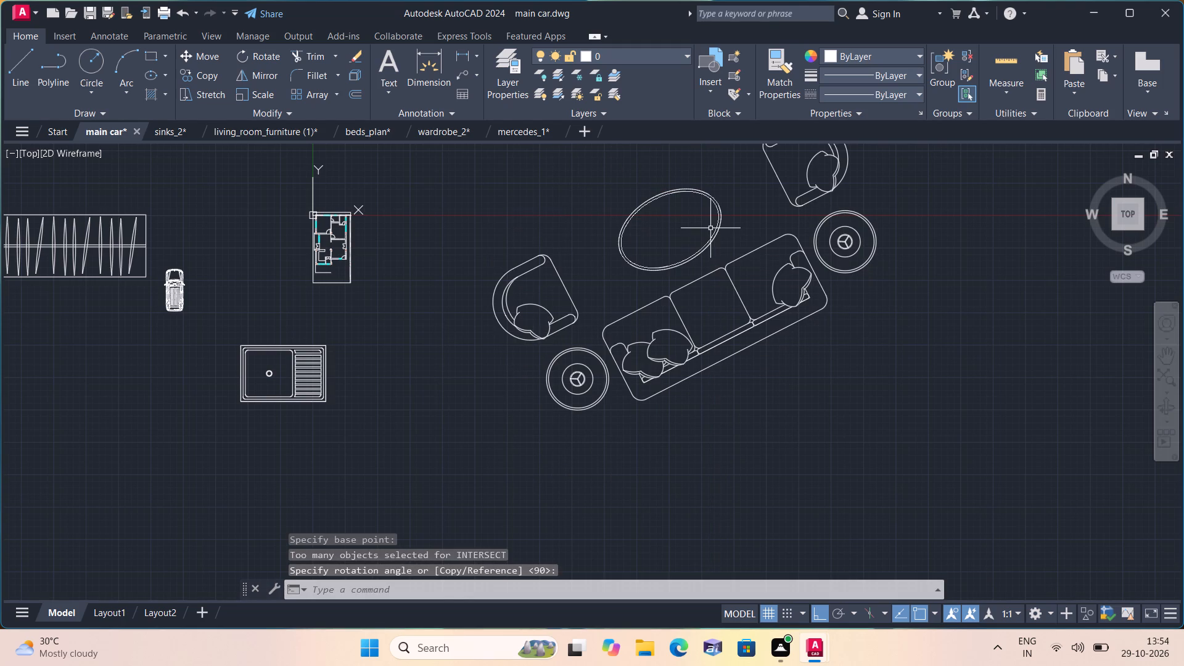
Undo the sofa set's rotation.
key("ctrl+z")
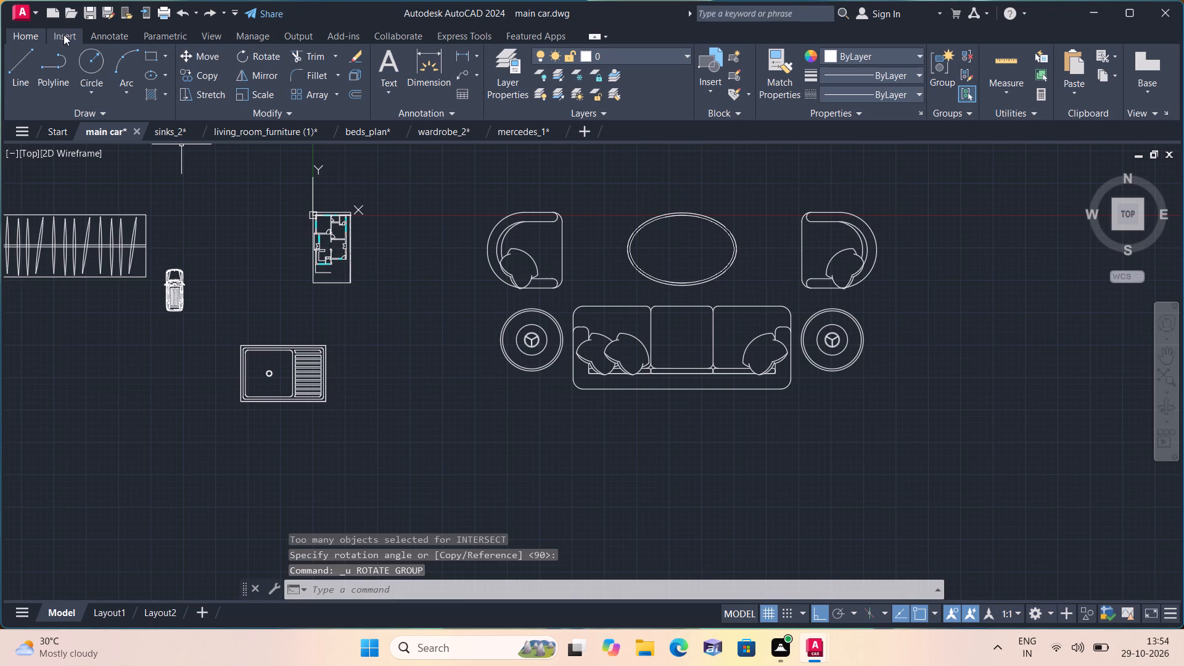
Open the recent dining_sets.dwg drawing and copy its six-chair rectangular dining set with the marble-patterned, rounded-corner tabletop.
left_click(22, 6)
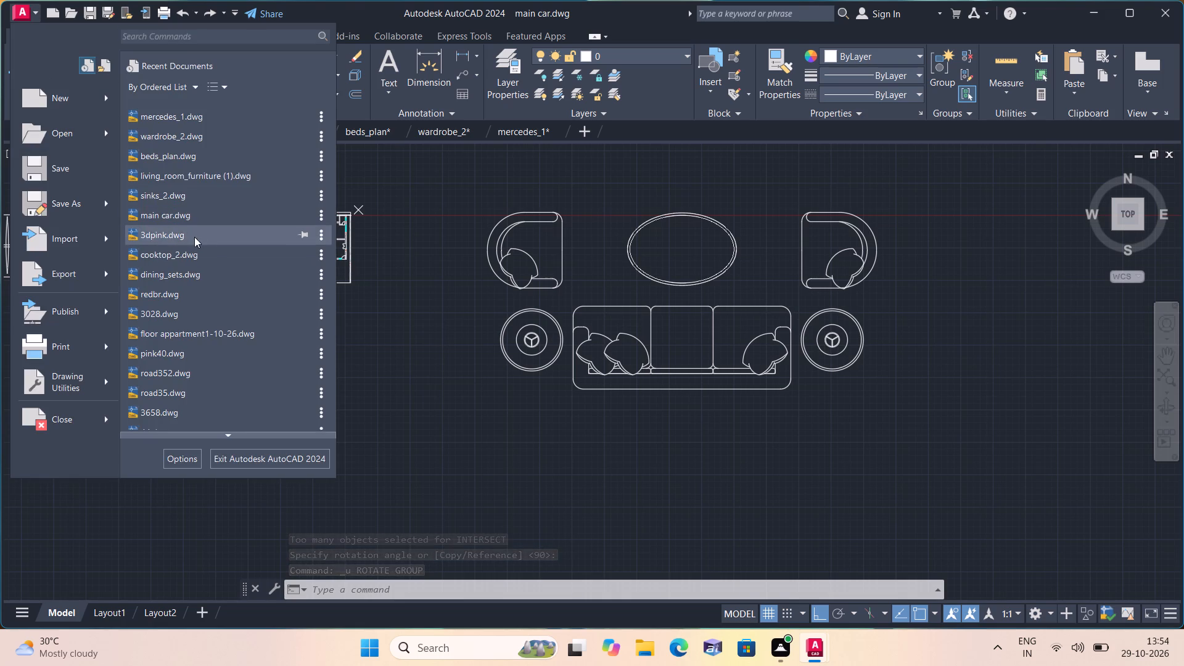
left_click(200, 275)
scroll(462, 372, "down", 2)
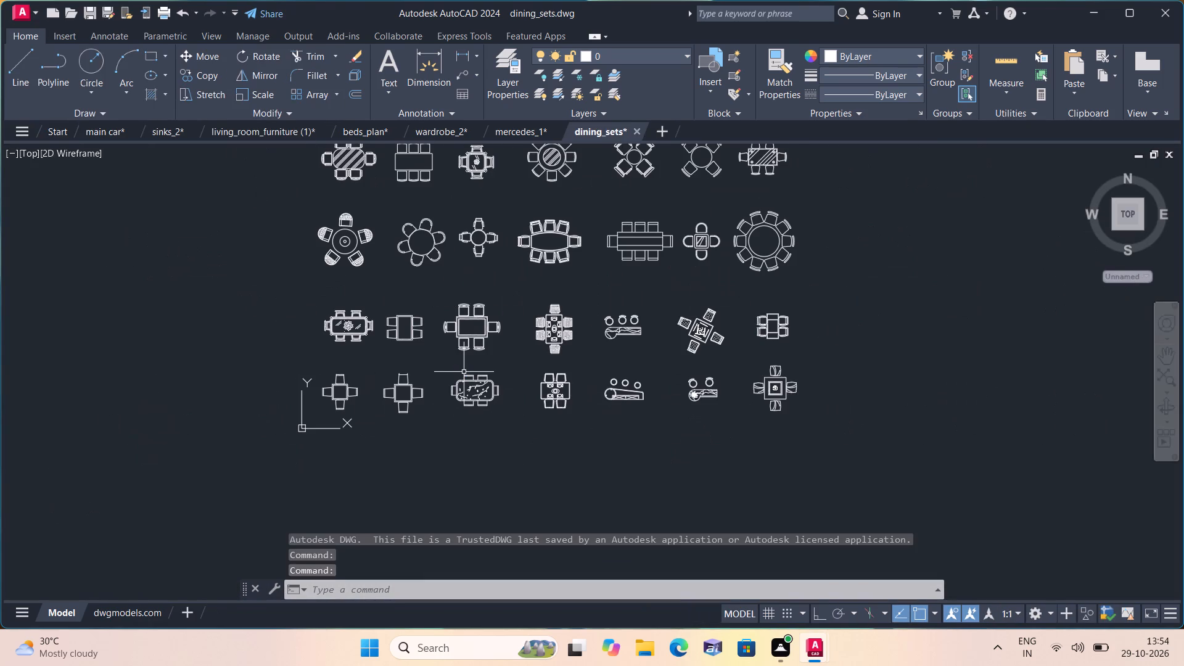
scroll(491, 429, "up", 4)
left_click(581, 377)
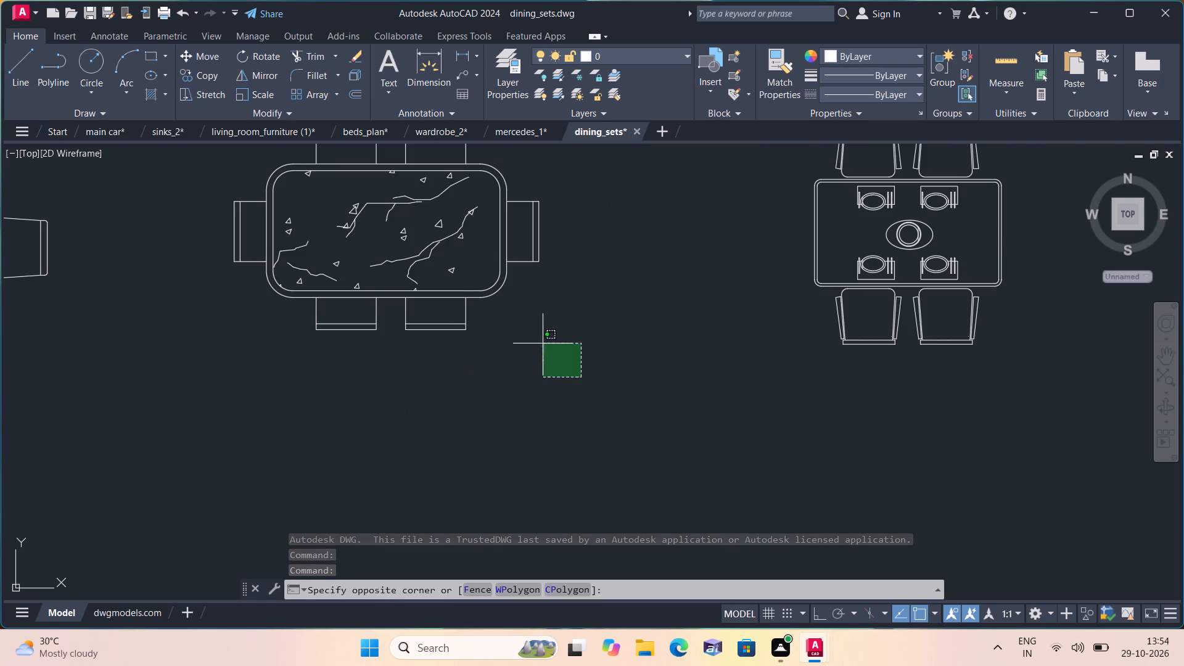
scroll(382, 228, "down", 1)
middle_click_drag(382, 228, 490, 400)
scroll(490, 400, "up", 1)
left_click(316, 273)
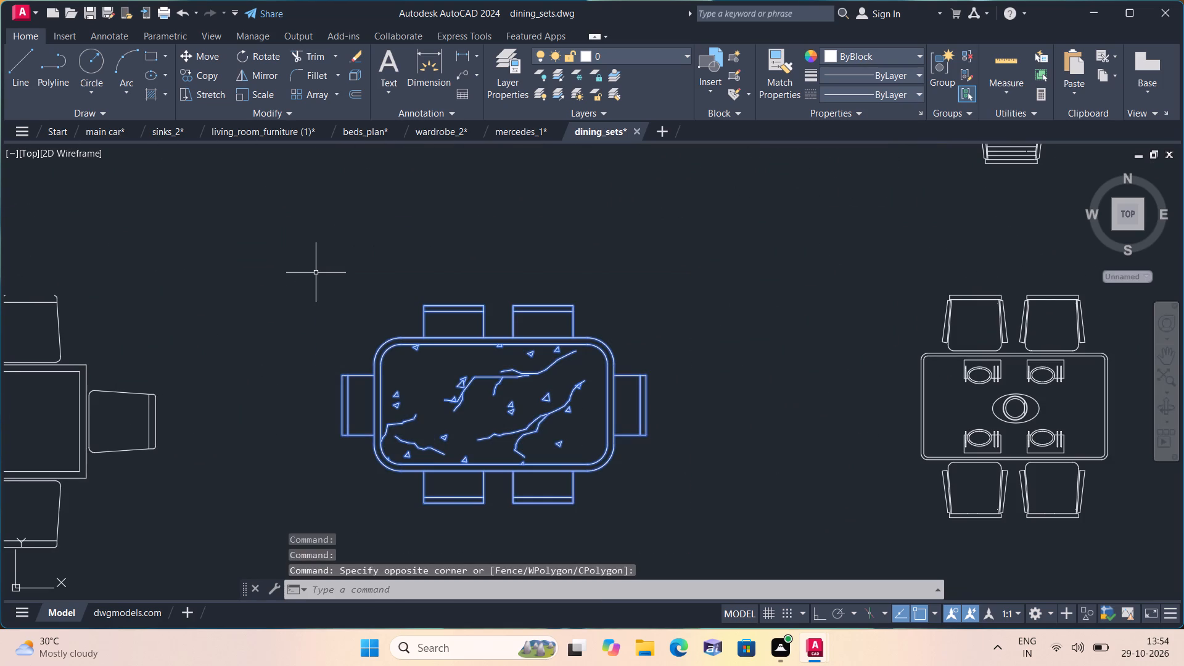
key("ctrl+c")
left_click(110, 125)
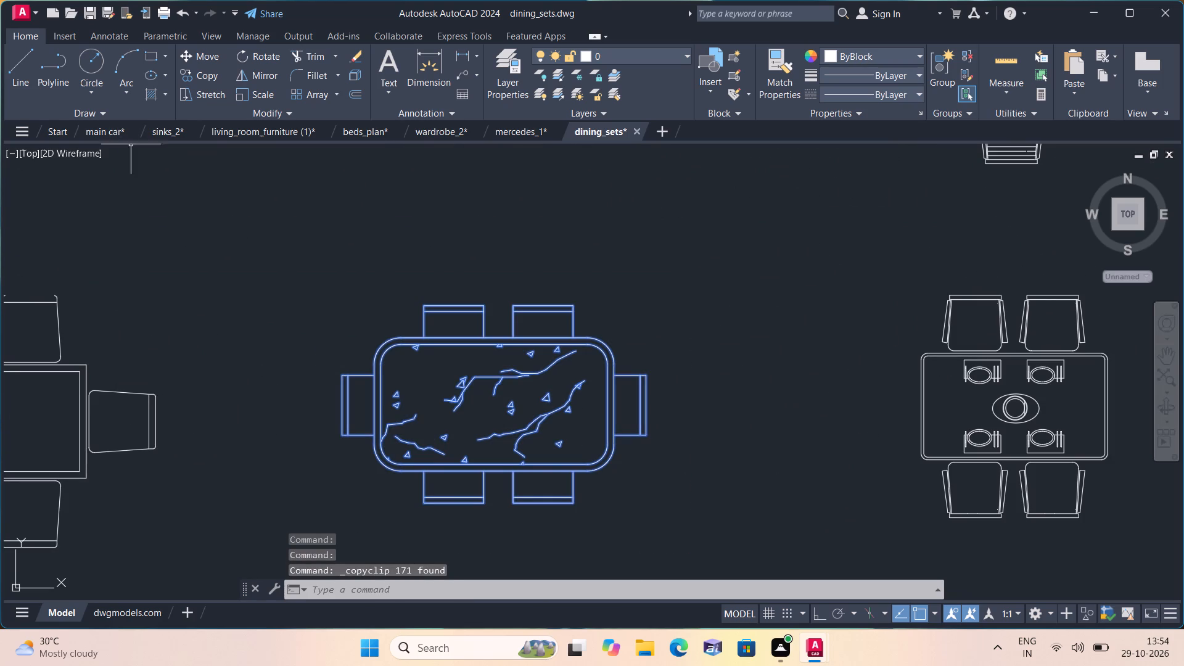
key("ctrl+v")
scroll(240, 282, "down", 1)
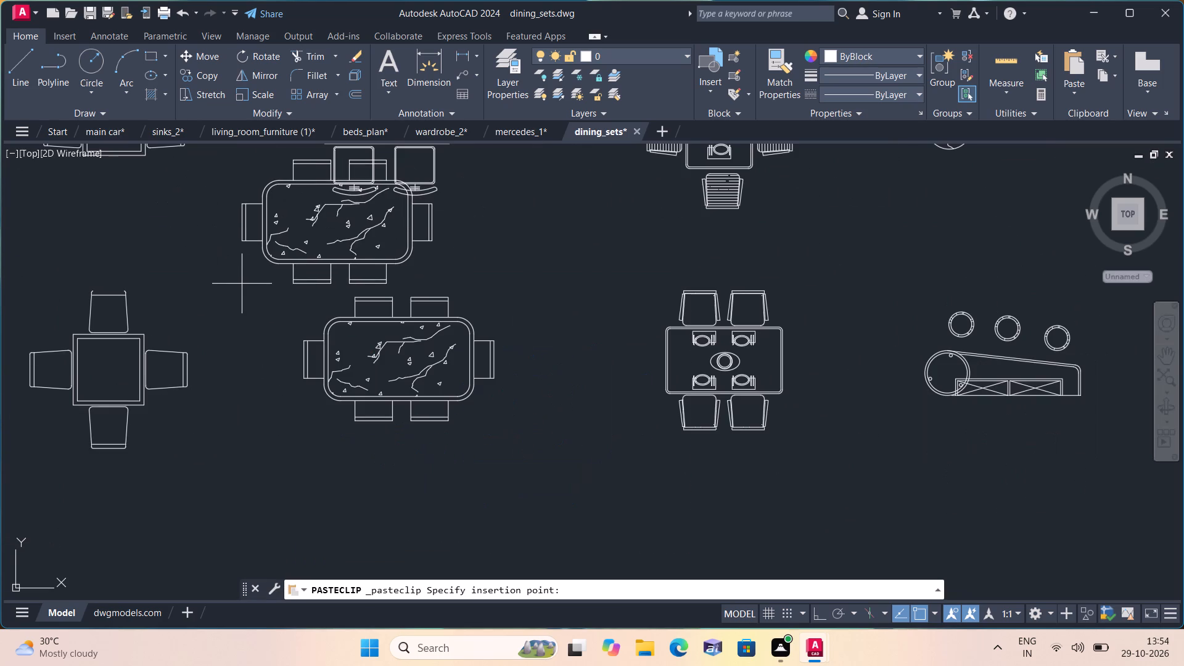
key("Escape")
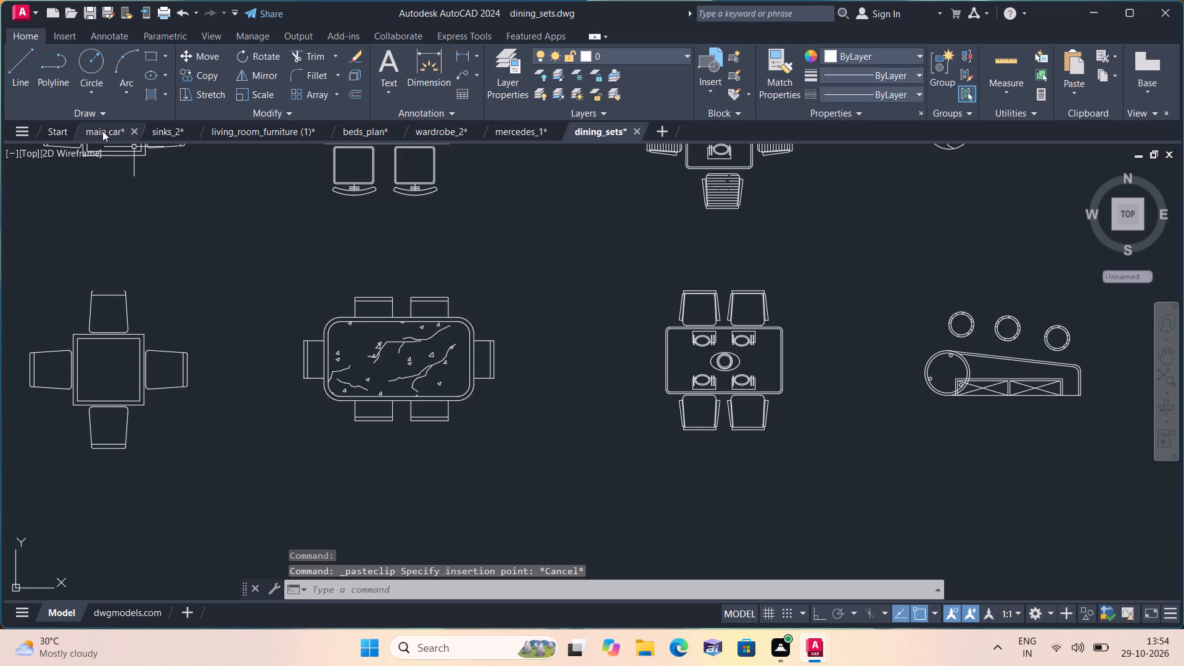
Paste the copied six-chair dining set into the main car drawing, in the empty area above the sofa set.
left_click(102, 130)
key("ctrl+v")
scroll(249, 252, "down", 1)
middle_click_drag(249, 253, 270, 373)
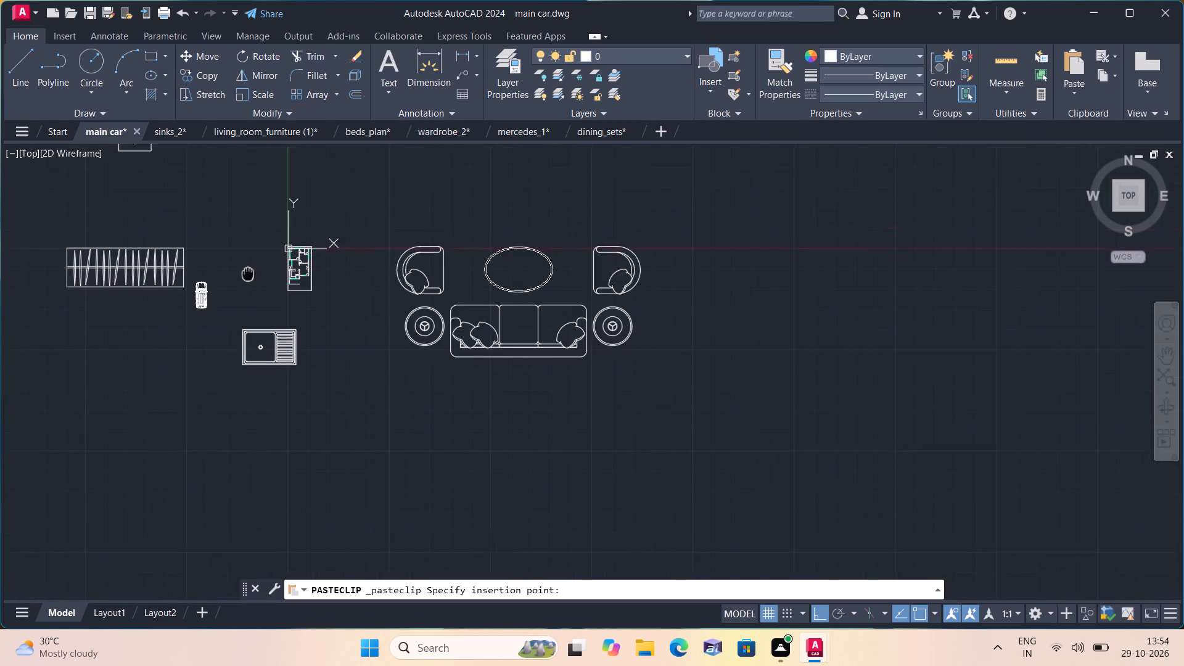
middle_click_drag(270, 373, 297, 437)
left_click(467, 335)
scroll(461, 290, "up", 1)
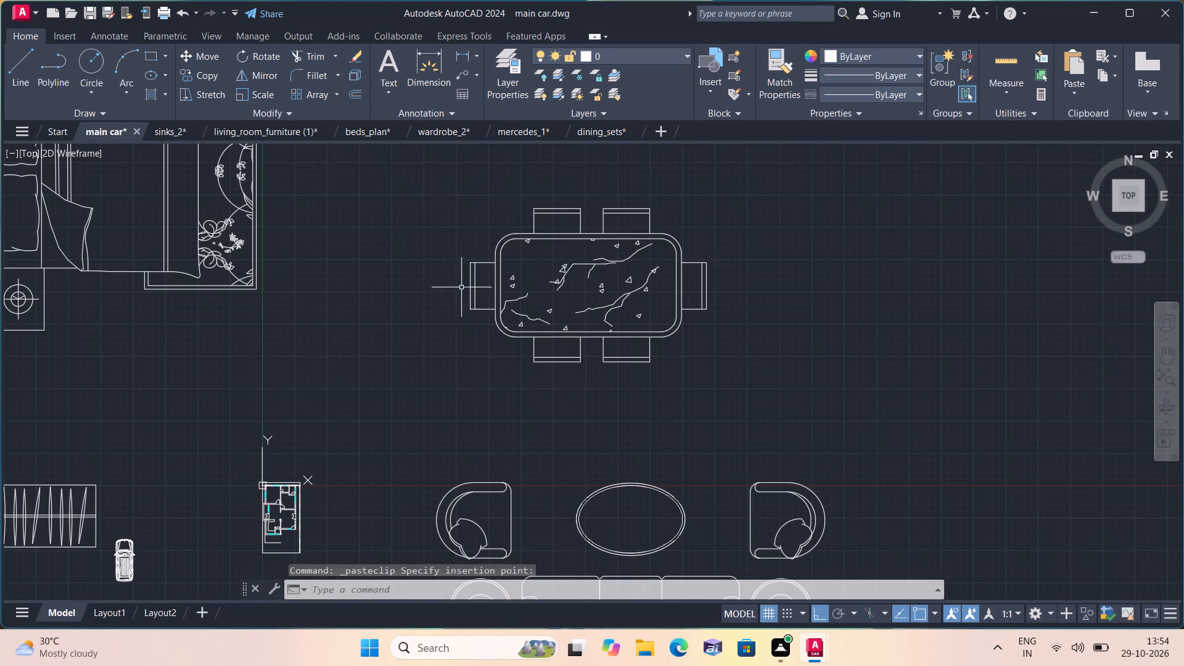
Rotate the pasted dining set a quarter turn clockwise about a point on its marble-patterned tabletop.
left_click_drag(417, 183, 427, 194)
left_click(747, 398)
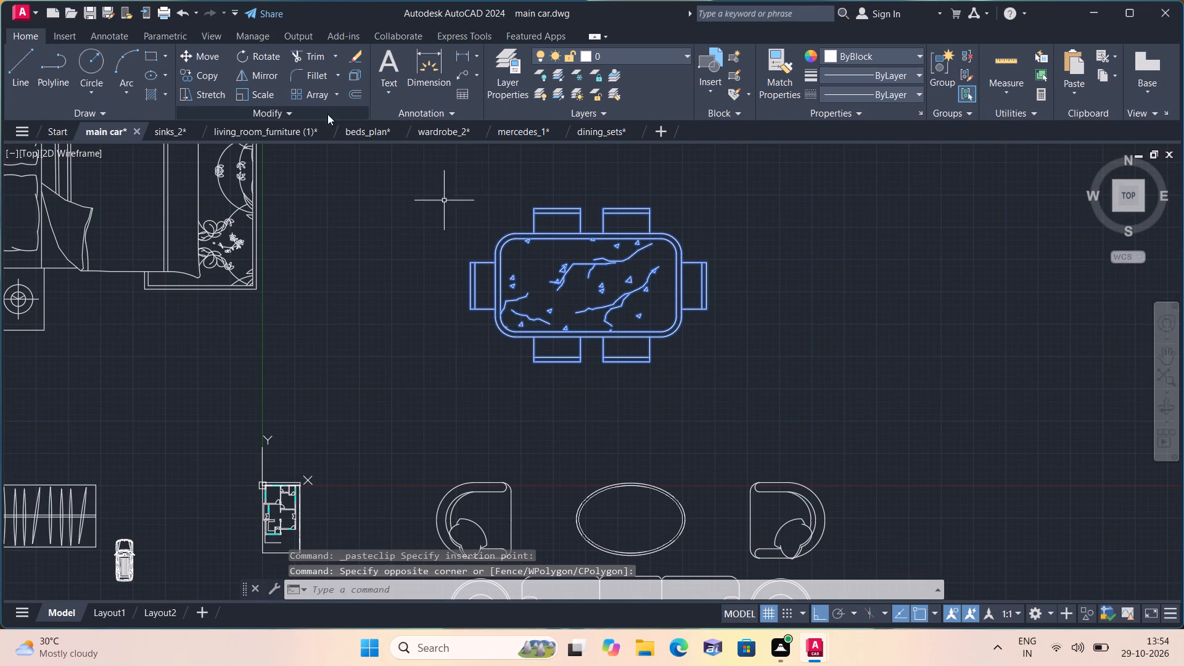
left_click(261, 57)
left_click(570, 260)
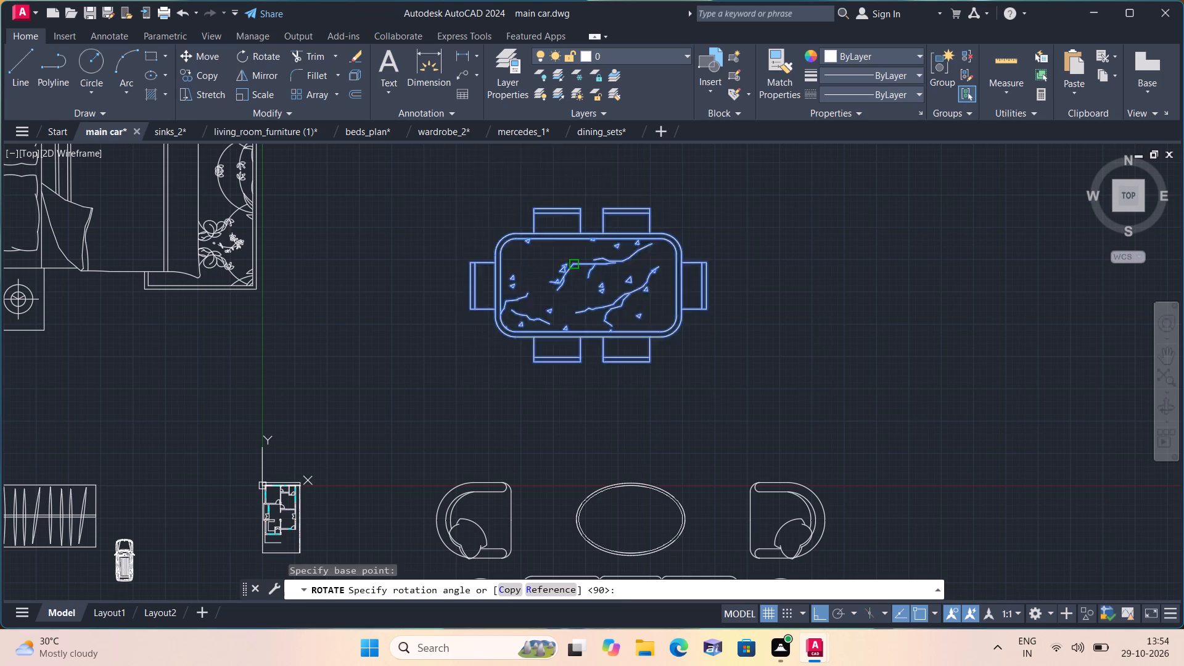
left_click(569, 364)
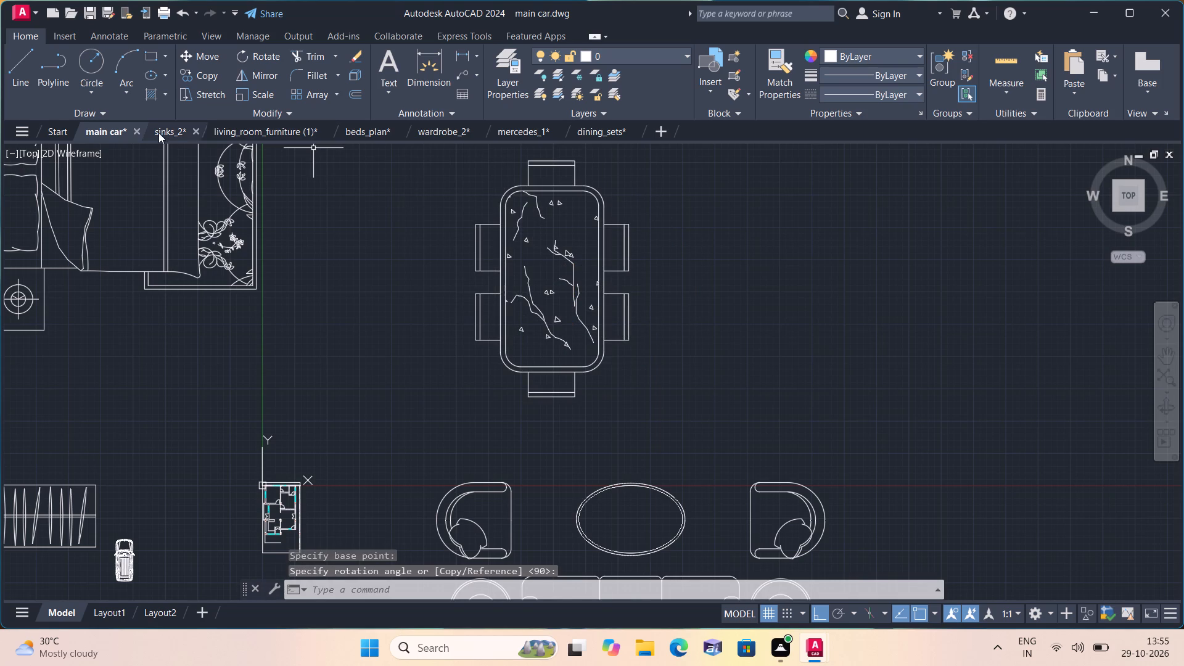
Copy the toilet block from the beds_plan drawing and paste it into main car, between the bed and the dining set.
left_click(371, 129)
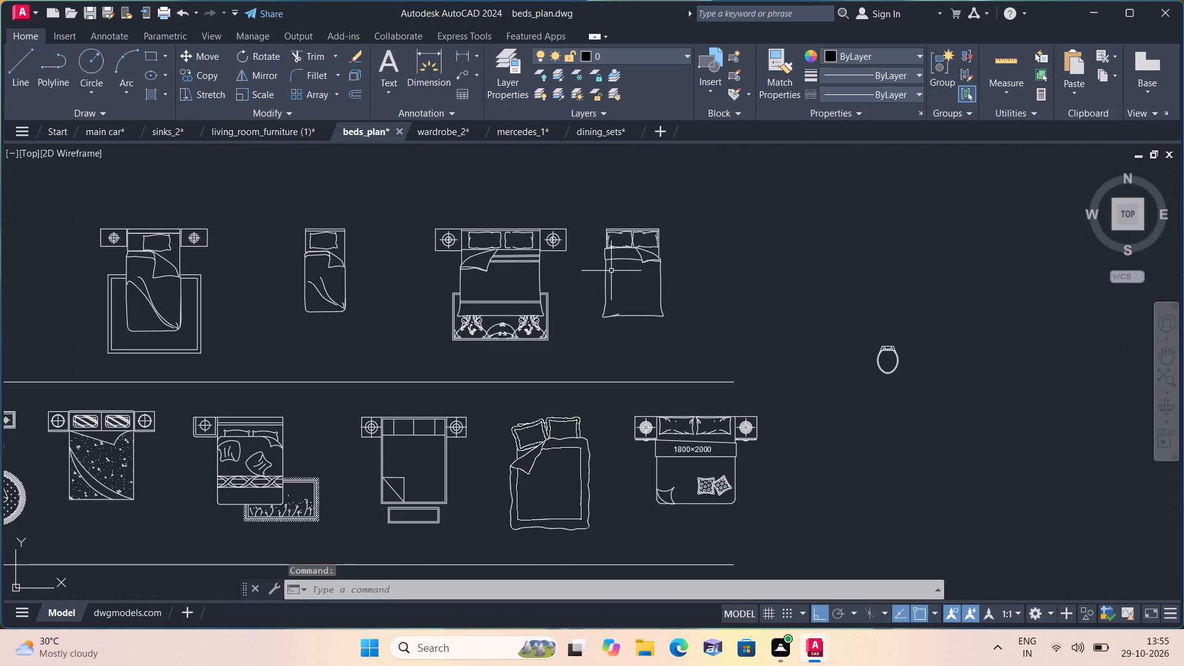
left_click_drag(816, 287, 860, 321)
left_click(993, 446)
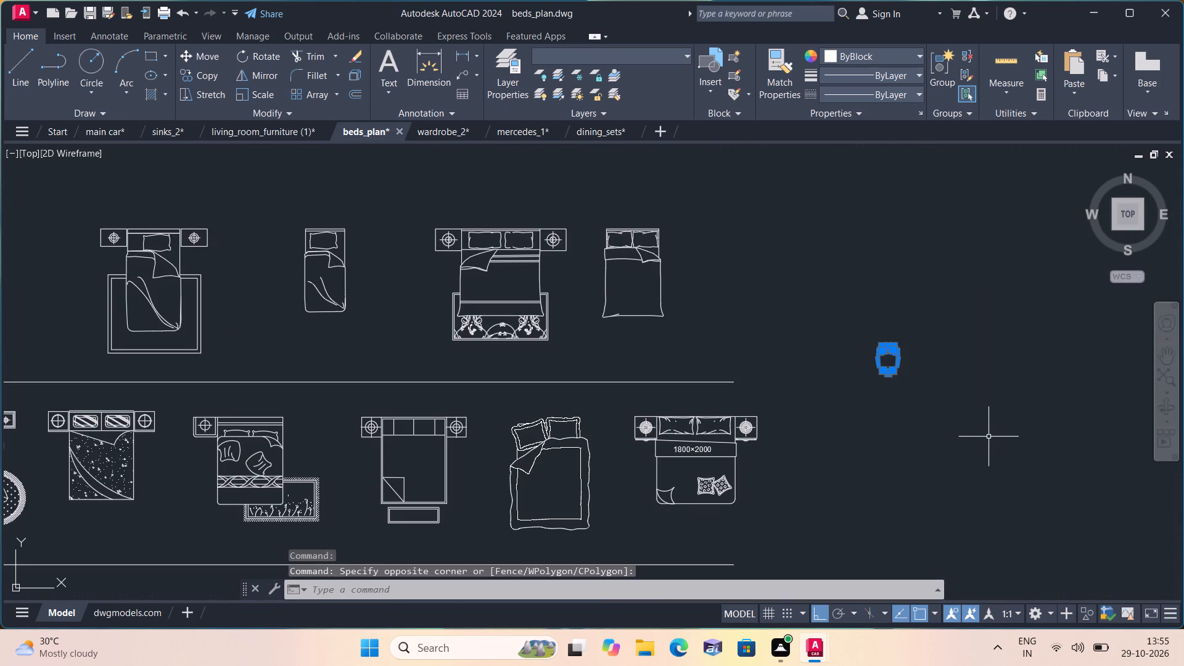
key("ctrl+c")
left_click(105, 130)
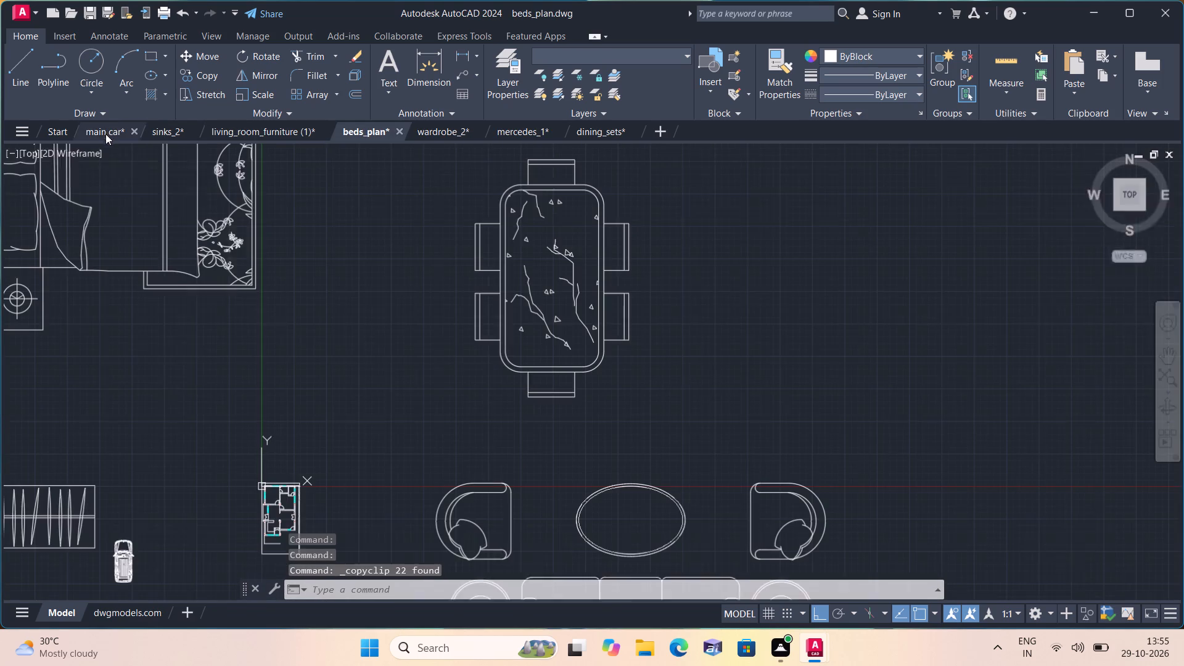
key("ctrl+v")
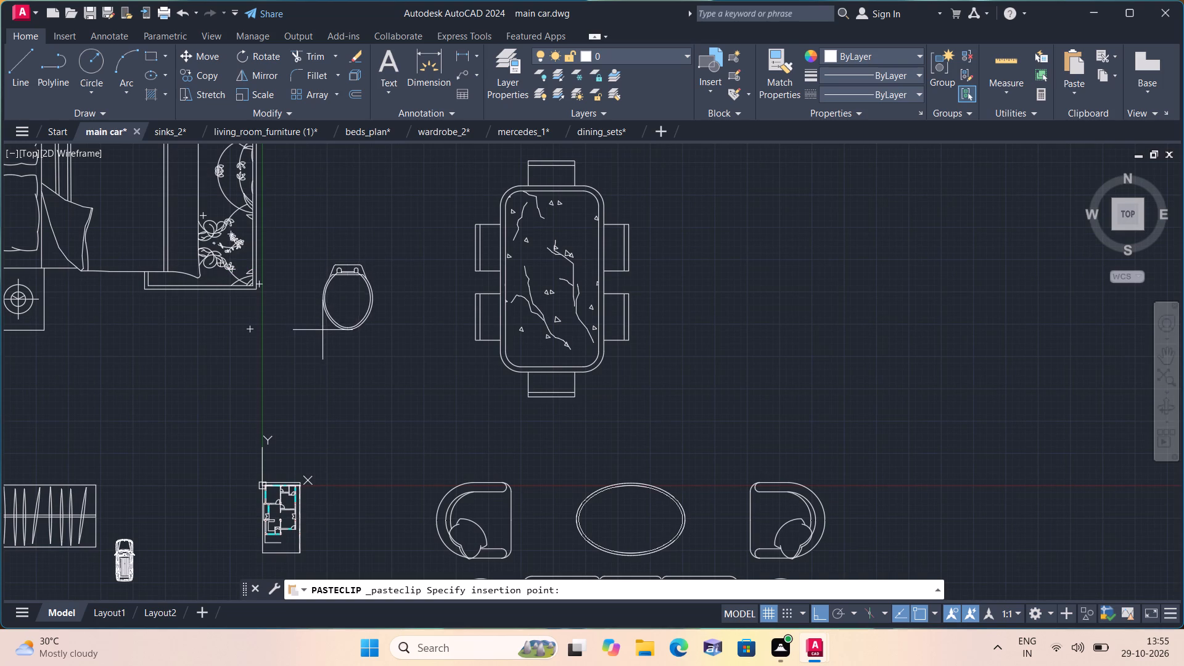
left_click(321, 369)
Rotate the pasted toilet a quarter turn clockwise about a point just above it.
left_click(403, 387)
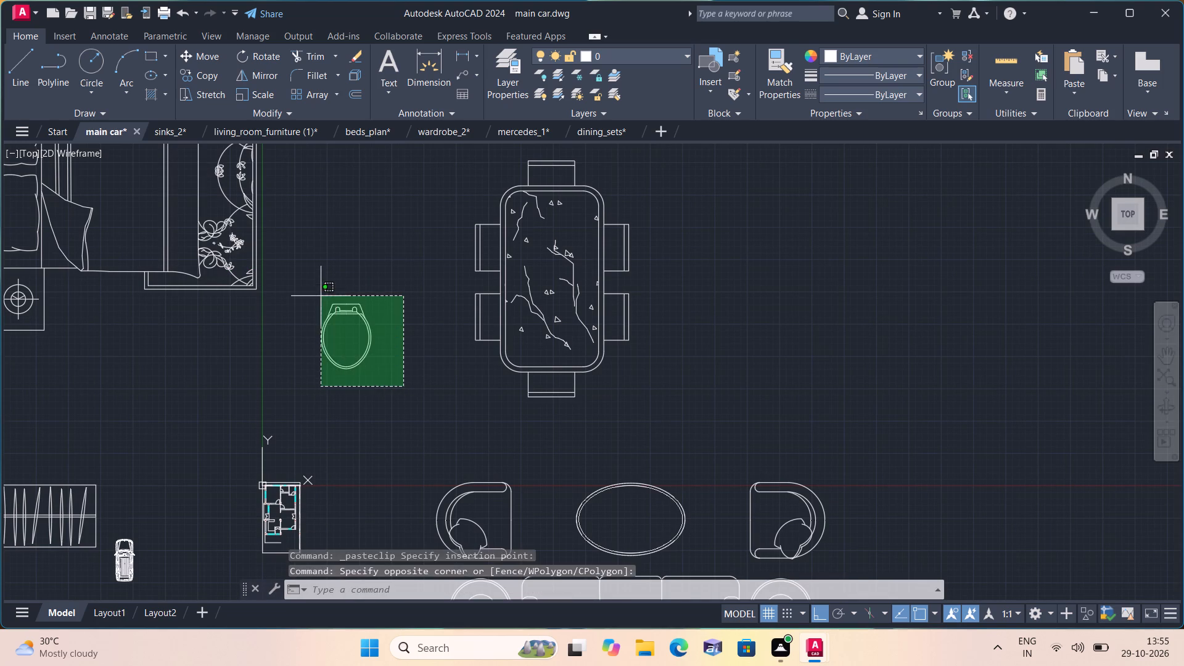
left_click(321, 296)
left_click(250, 47)
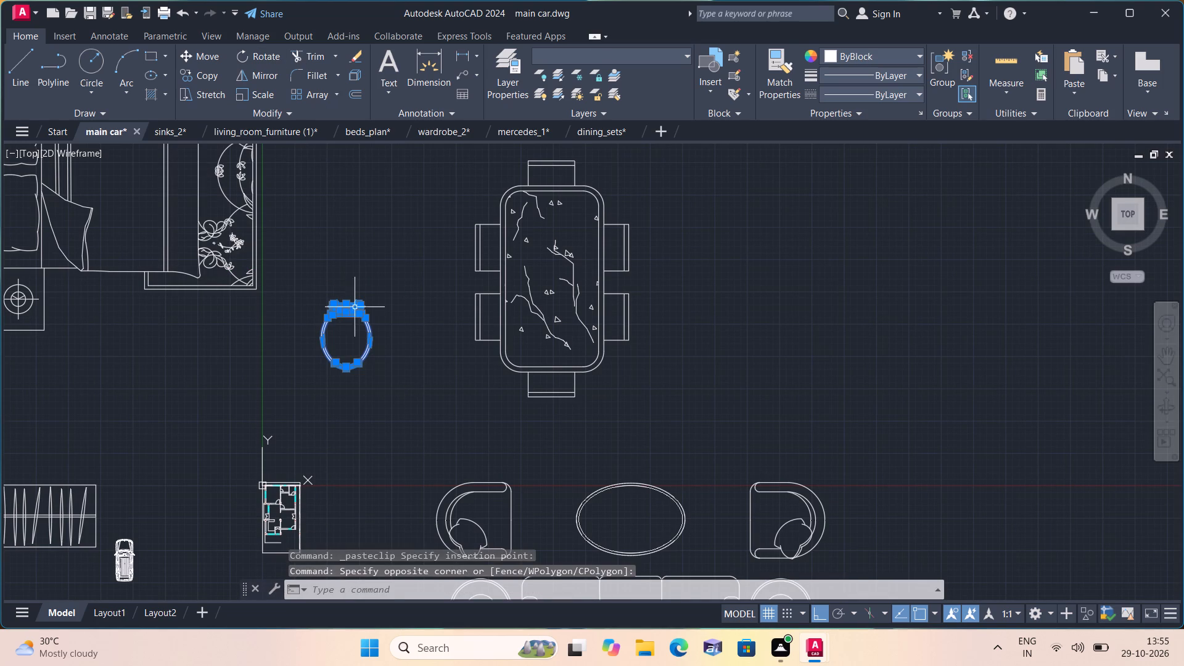
left_click(360, 325)
left_click(356, 218)
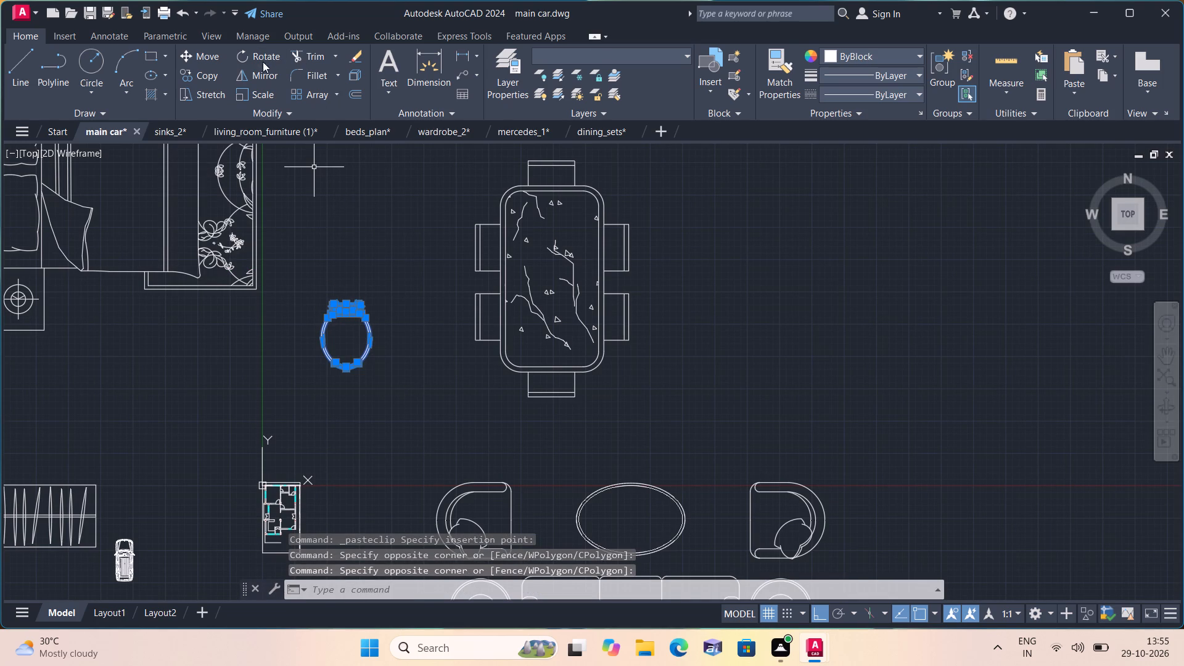
left_click(257, 46)
left_click(265, 55)
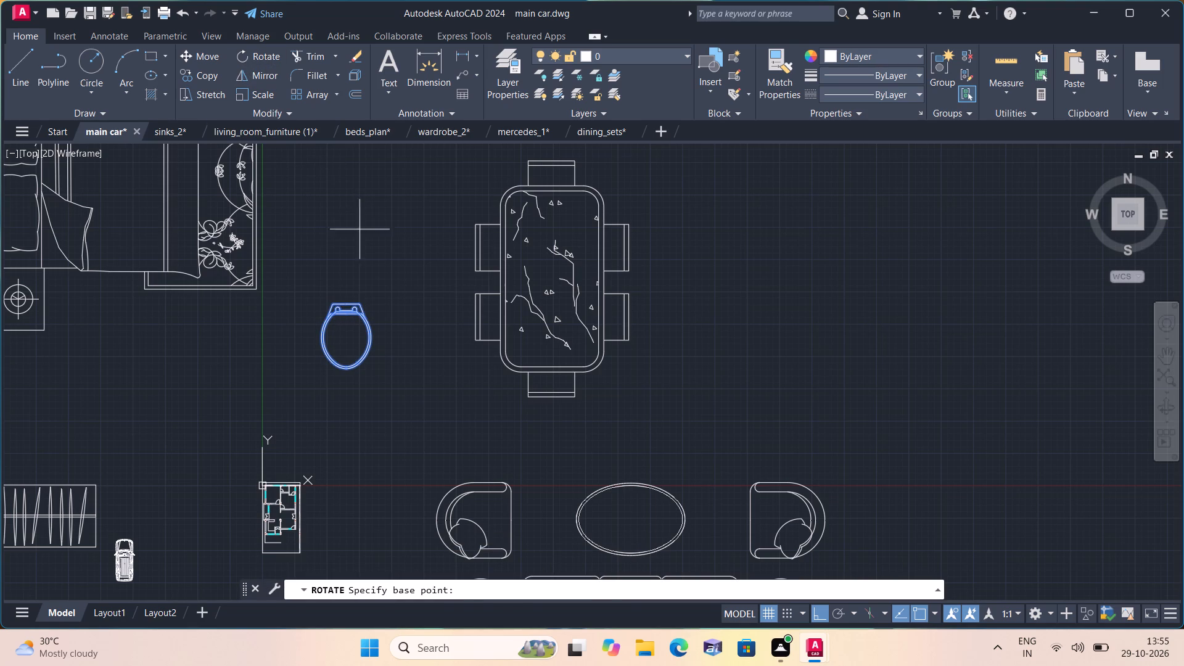
left_click_drag(366, 259, 373, 288)
left_click(400, 400)
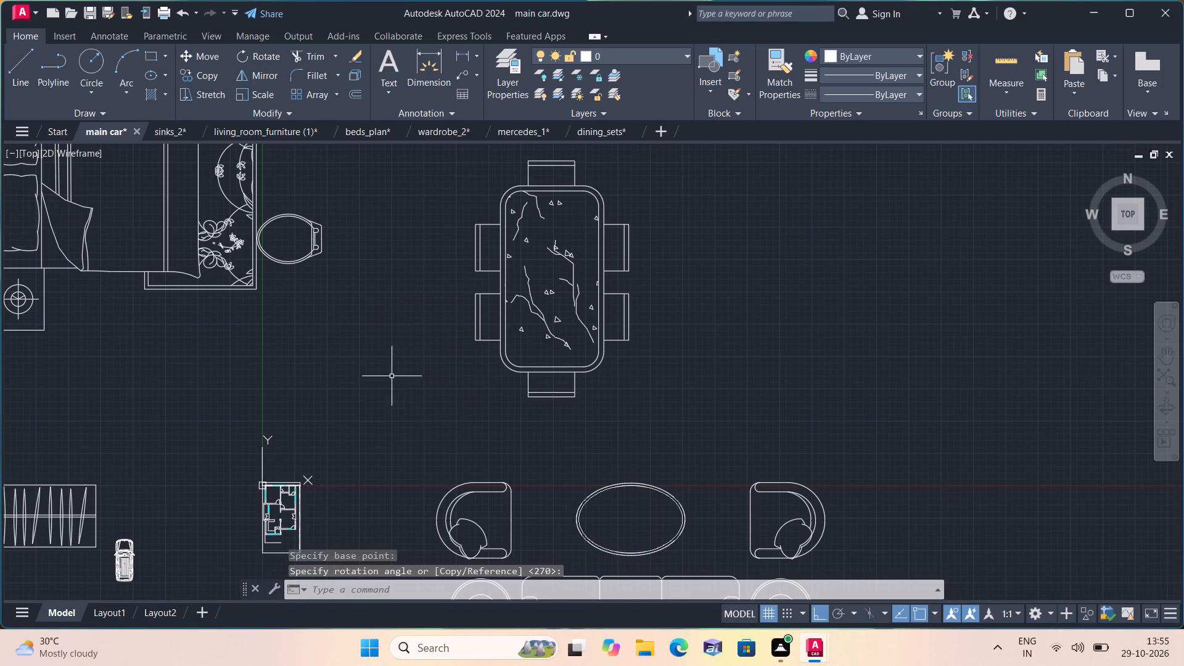
Open the recent cooktop_2.dwg drawing and copy its two-burner cooktop with the bevelled frame, dotted burner centres and two front knobs.
scroll(329, 339, "down", 1)
middle_click_drag(327, 338, 435, 298)
scroll(327, 337, "down", 1)
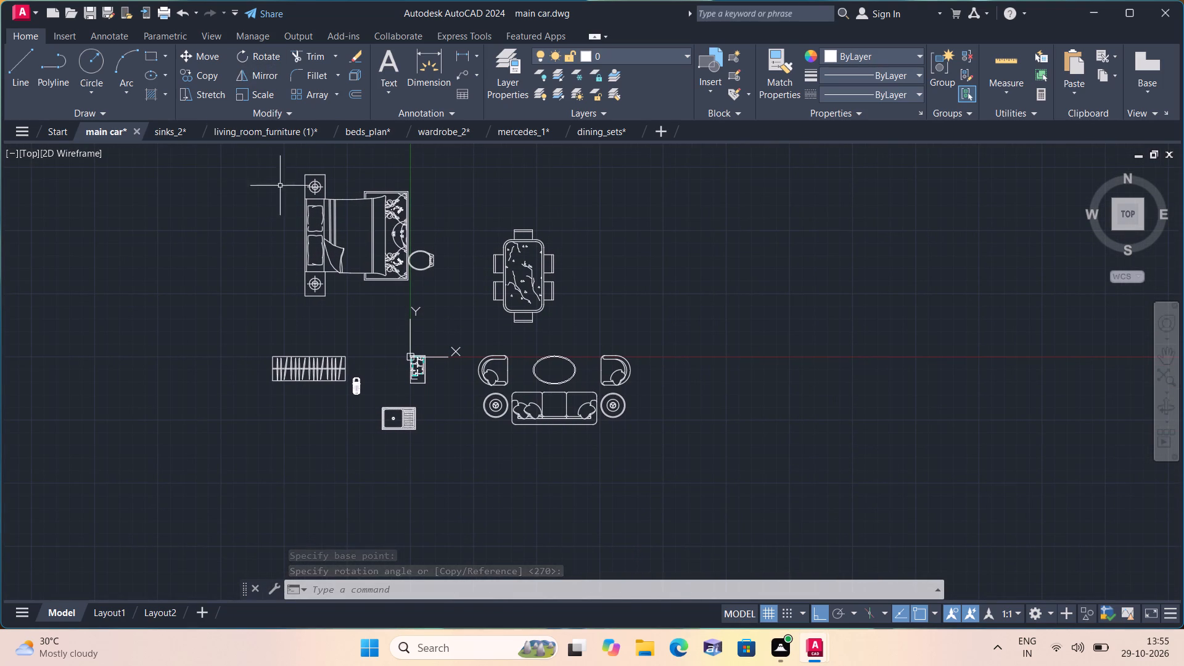
left_click(28, 10)
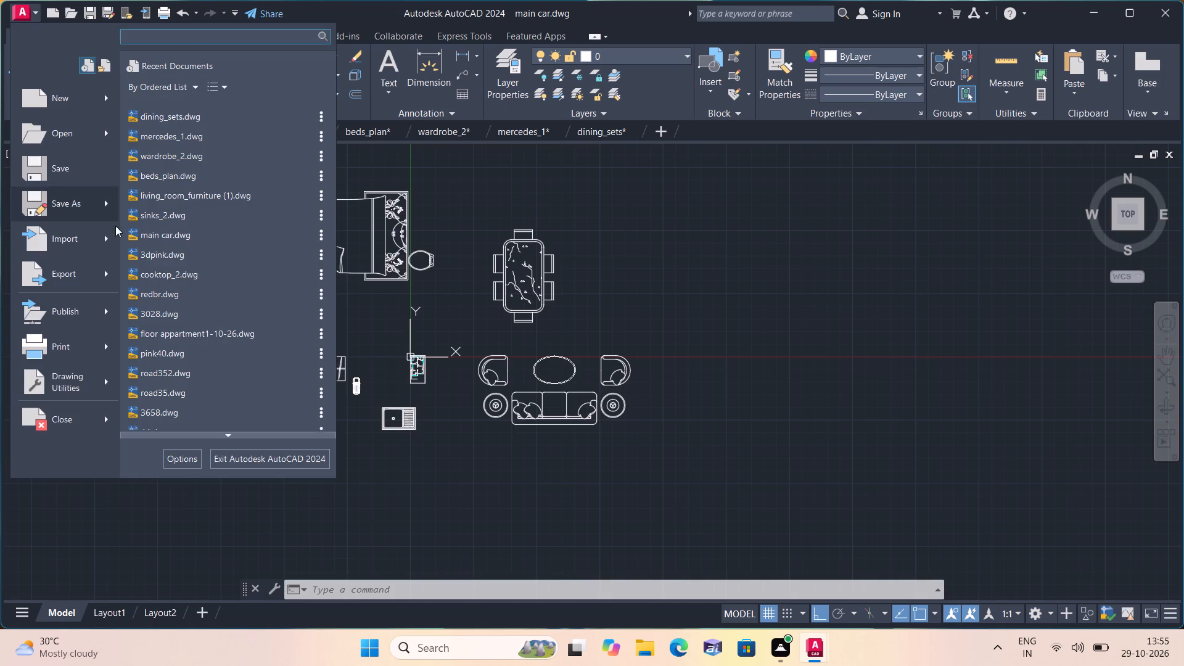
left_click(185, 277)
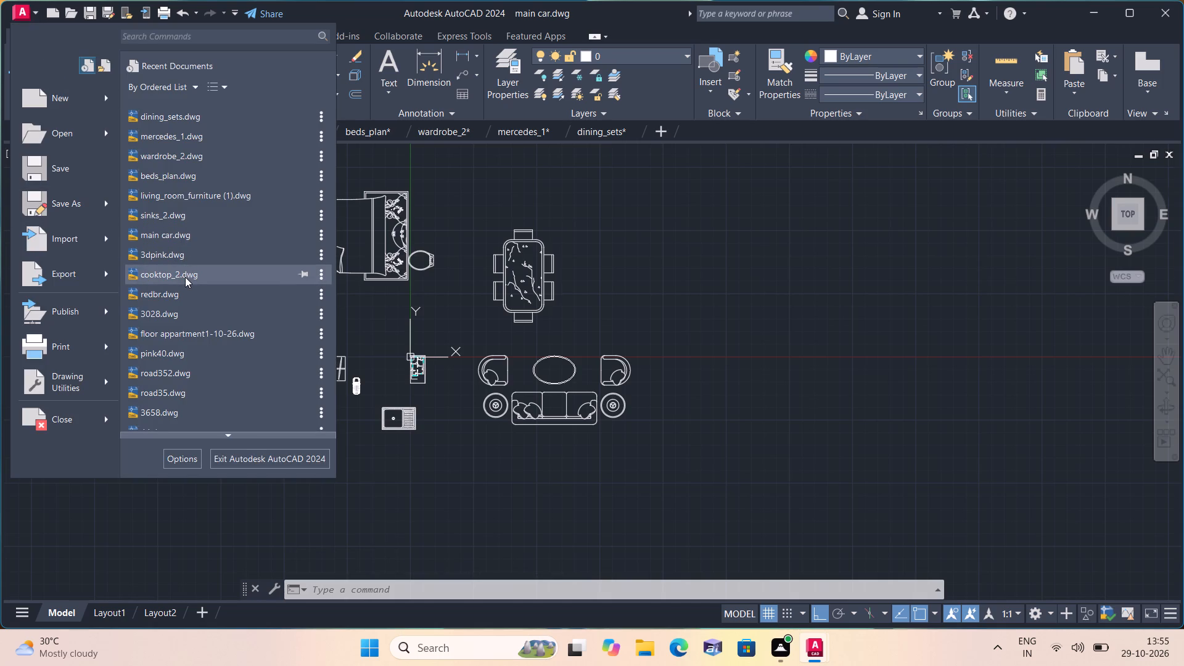
left_click(583, 442)
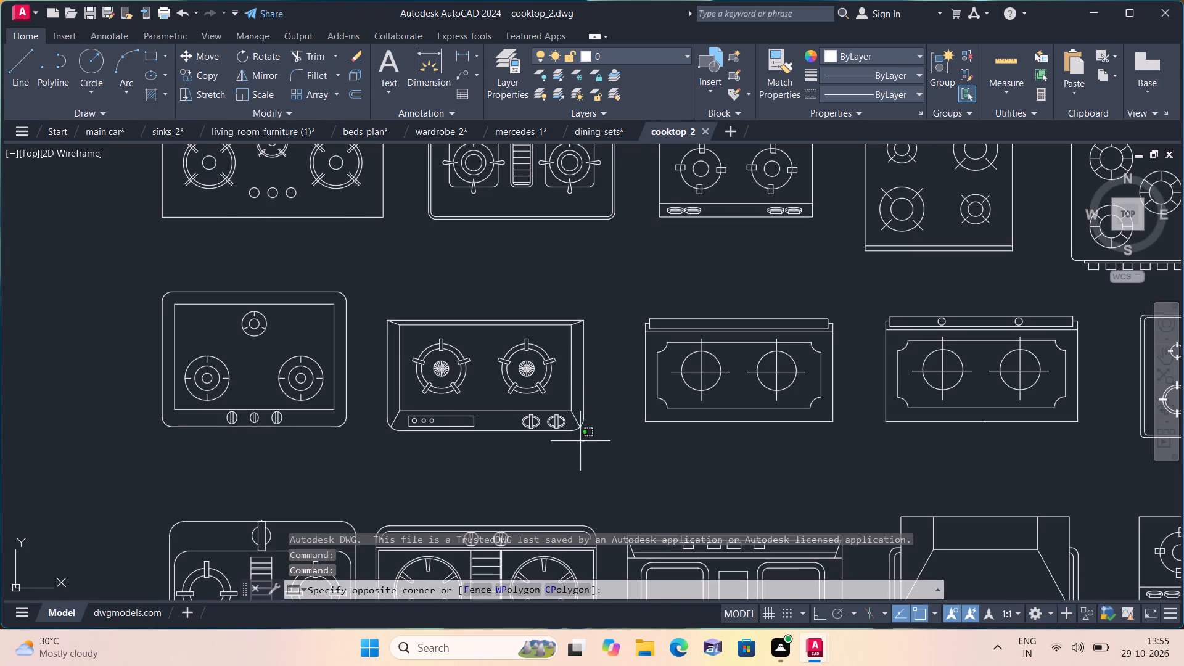
left_click(372, 306)
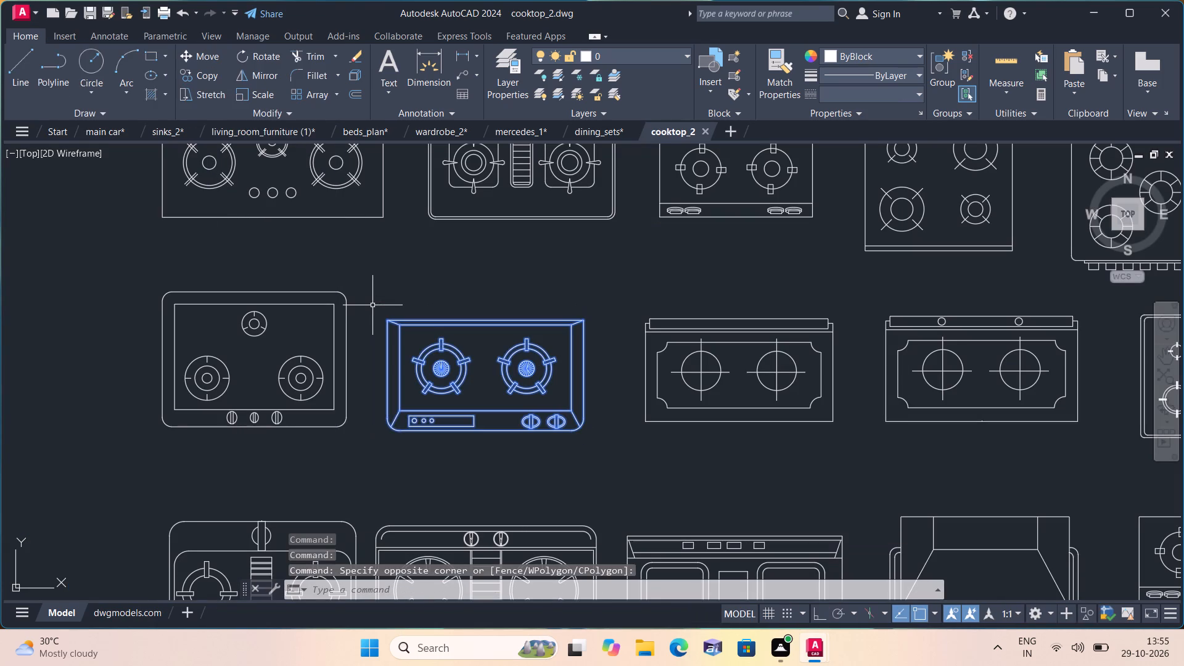
key("ctrl+c")
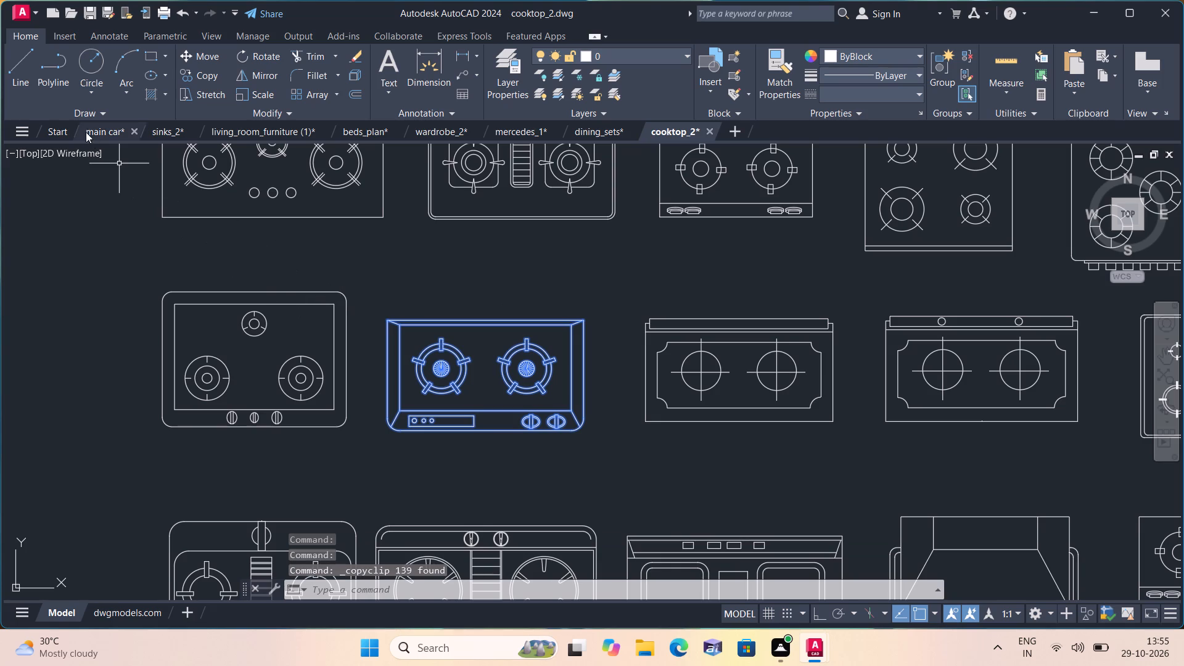
Paste the copied two-burner cooktop into the main car drawing, in the empty area beyond the bed and above the wardrobe.
left_click(100, 133)
key("ctrl+v")
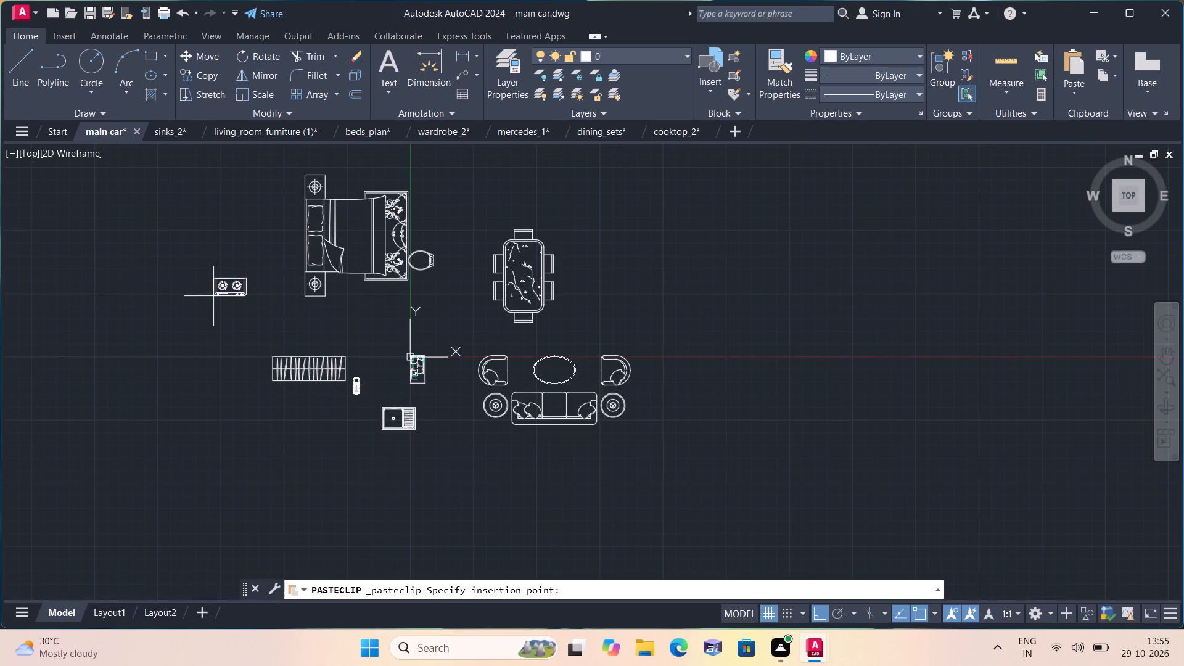
left_click(220, 302)
Close the cooktop_2, dining_sets, mercedes_1, wardrobe_2, beds_plan, living_room_furniture (1) and sinks_2 drawings, saving the changes to each.
middle_click_drag(230, 295, 240, 300)
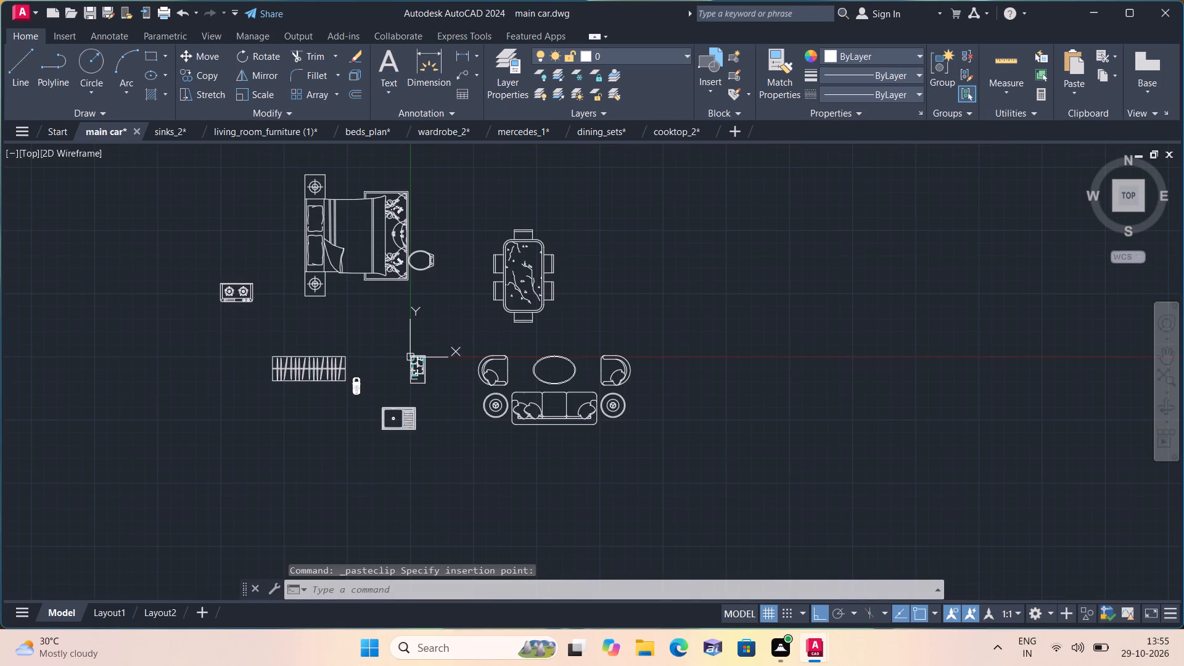
middle_click_drag(240, 300, 334, 344)
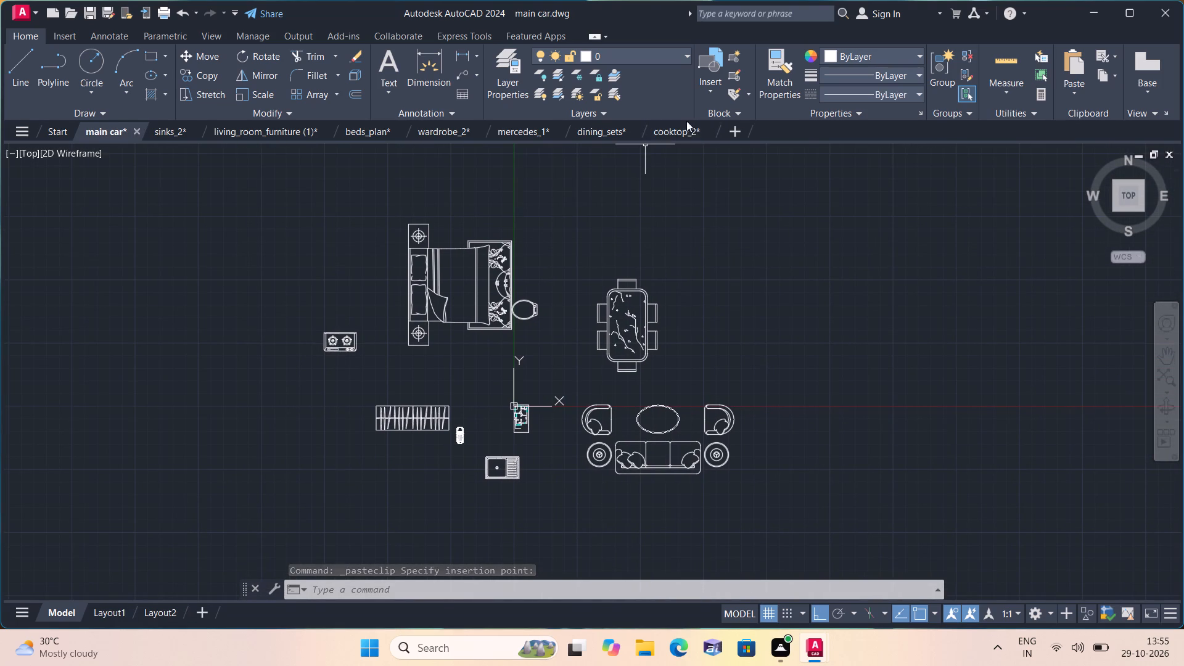
left_click(710, 131)
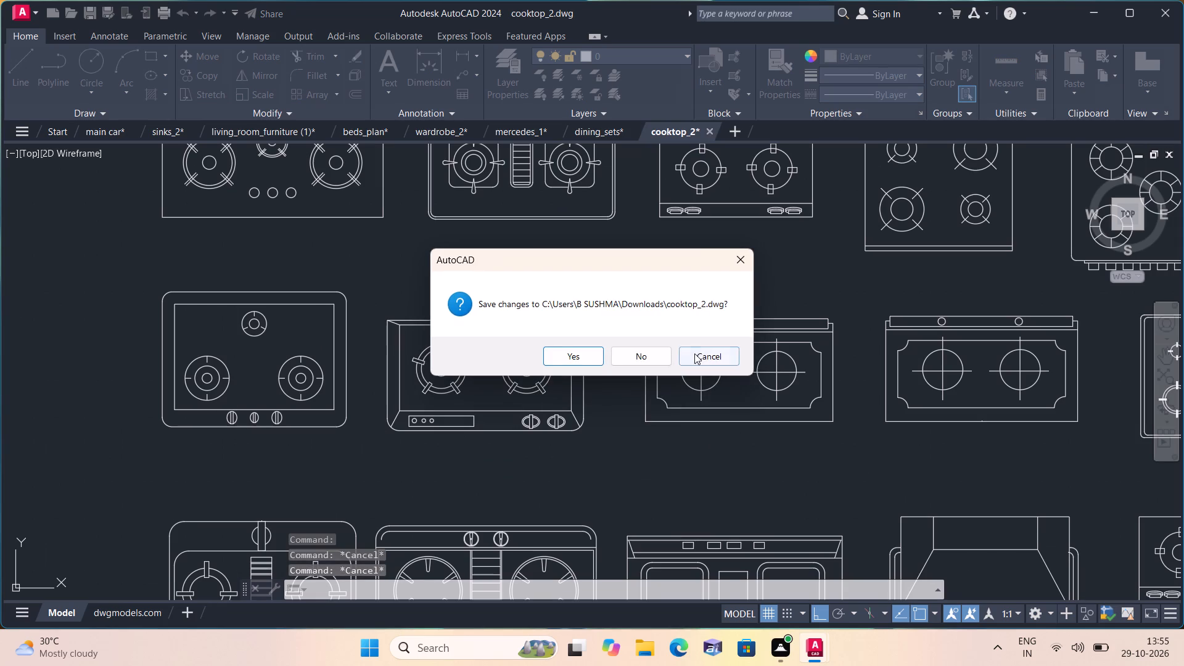
left_click(590, 353)
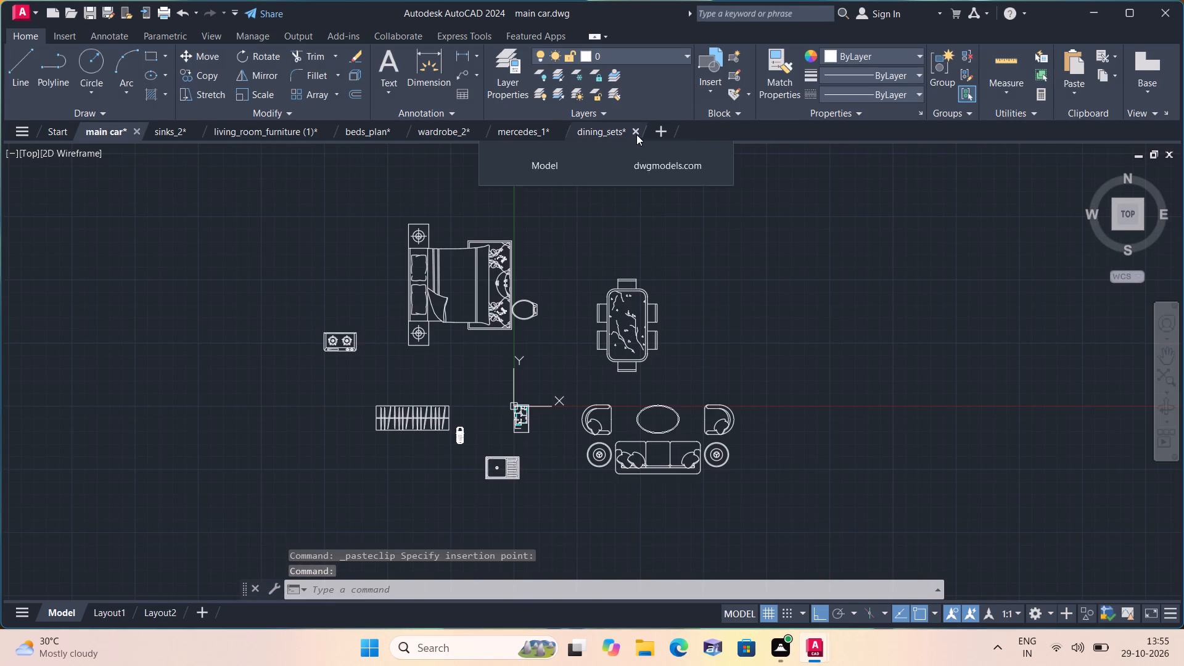
left_click(636, 134)
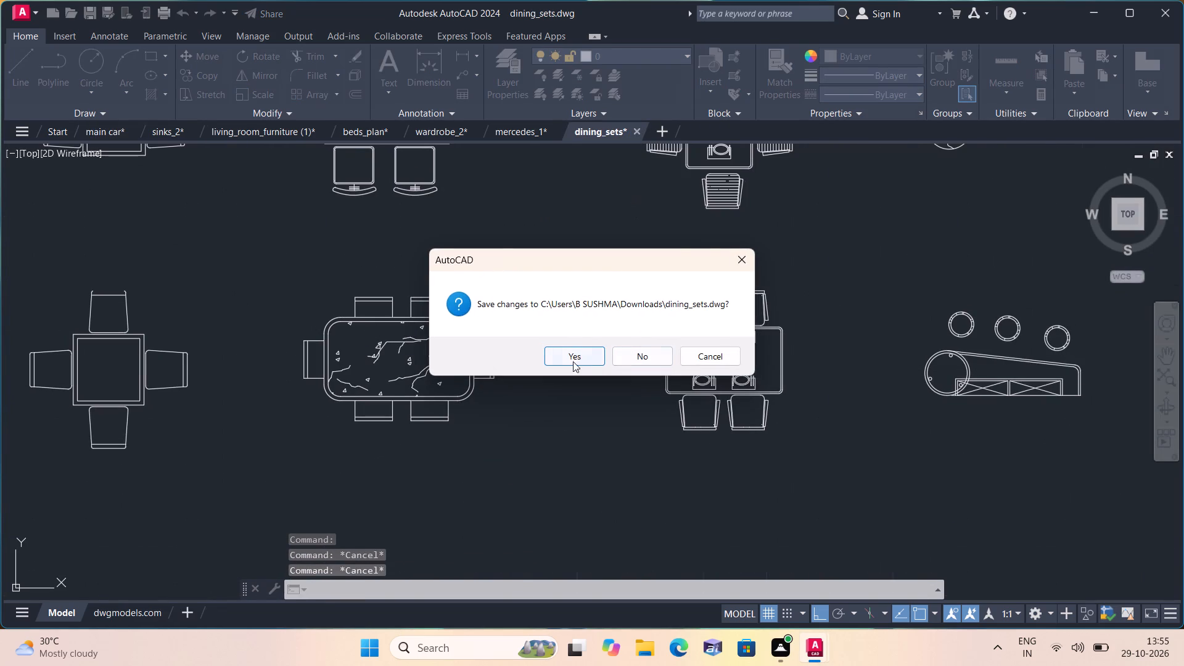
left_click(581, 355)
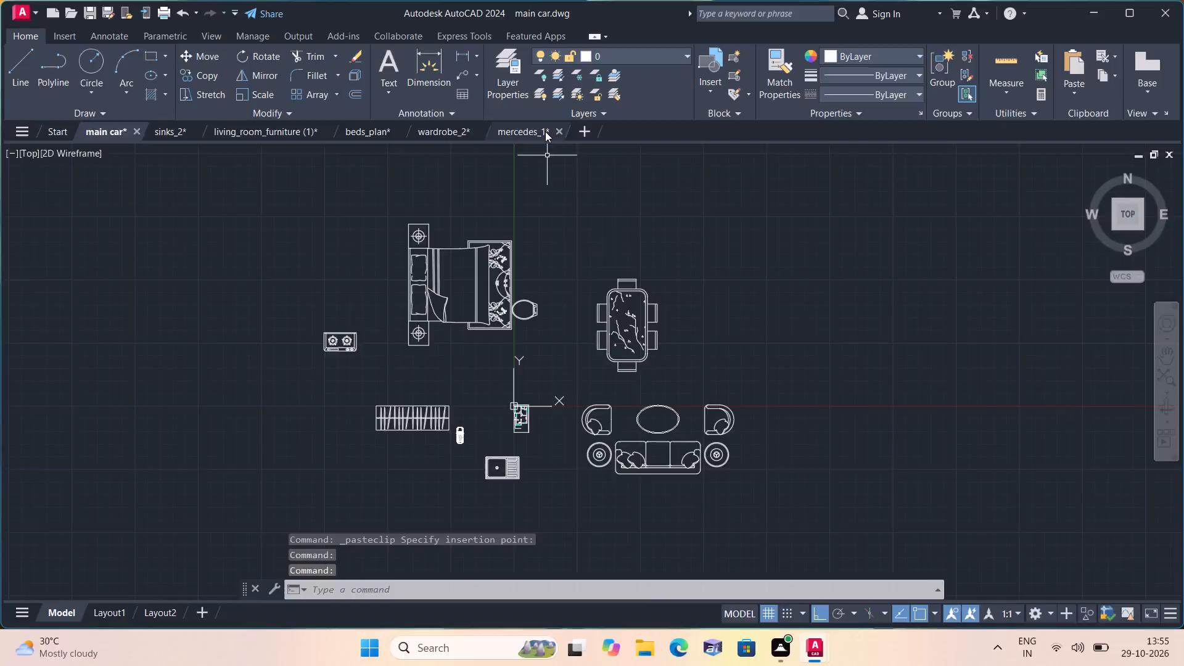
left_click(559, 129)
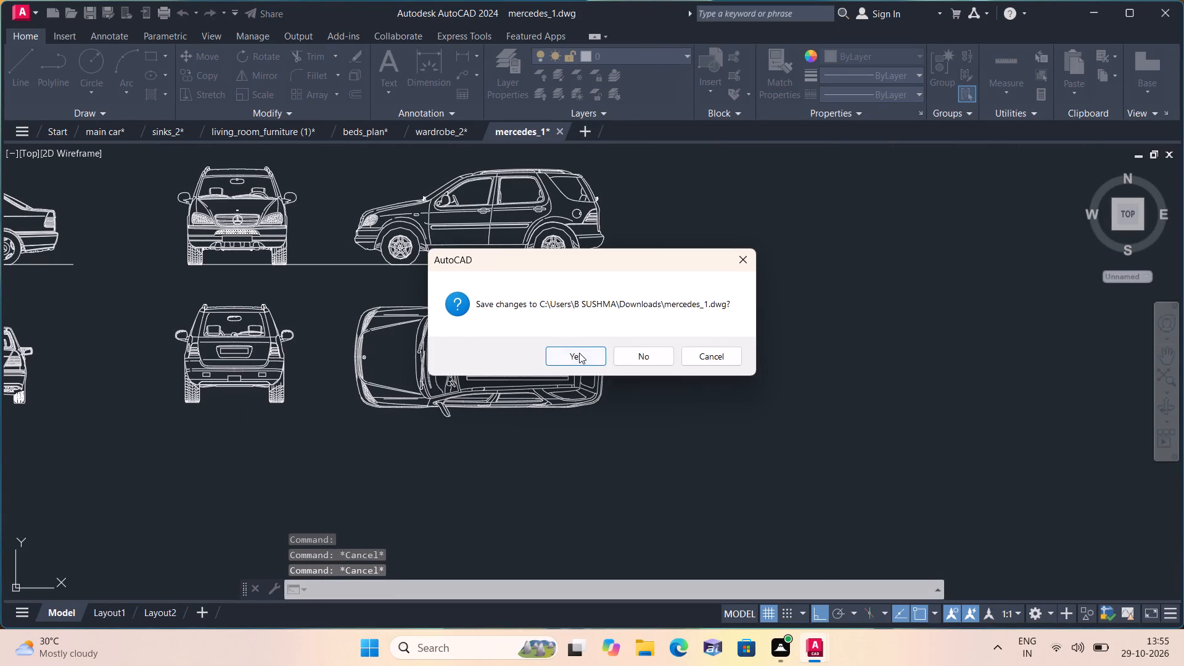
left_click(579, 353)
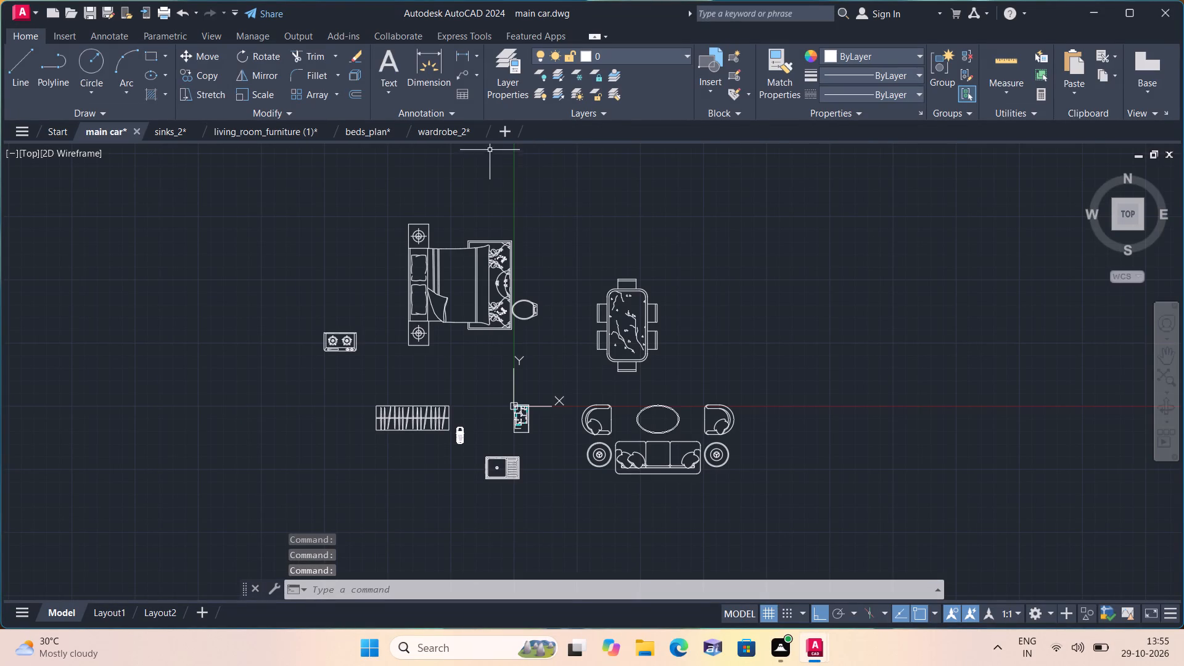
left_click(480, 130)
left_click(573, 358)
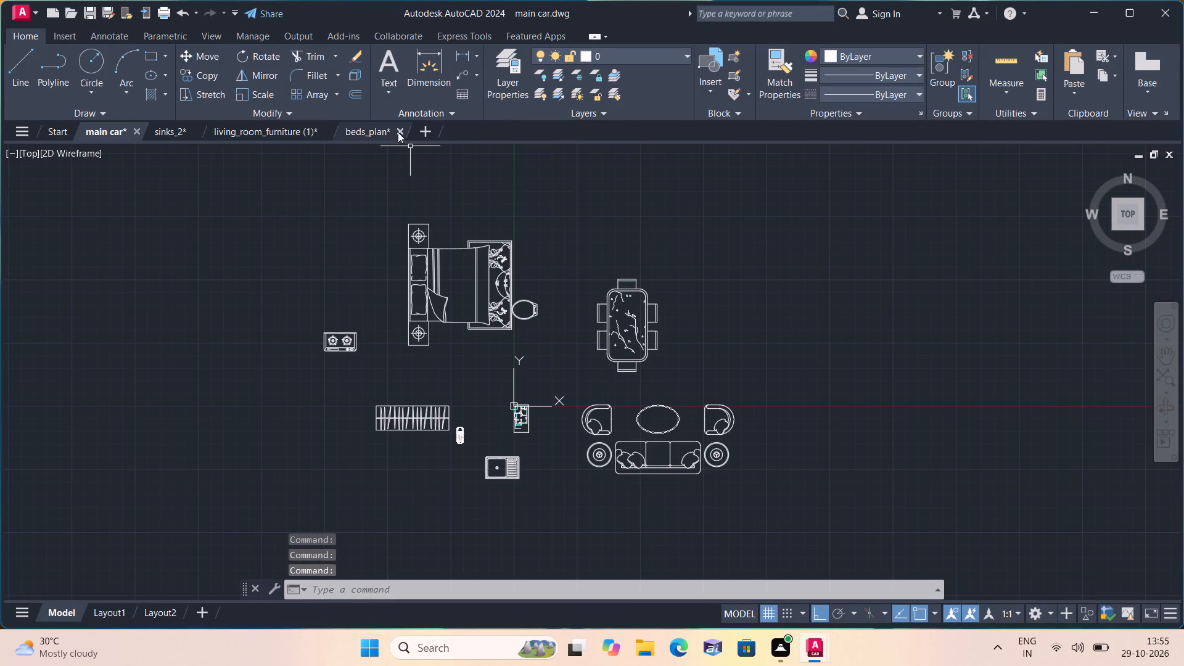
left_click(398, 132)
left_click(568, 361)
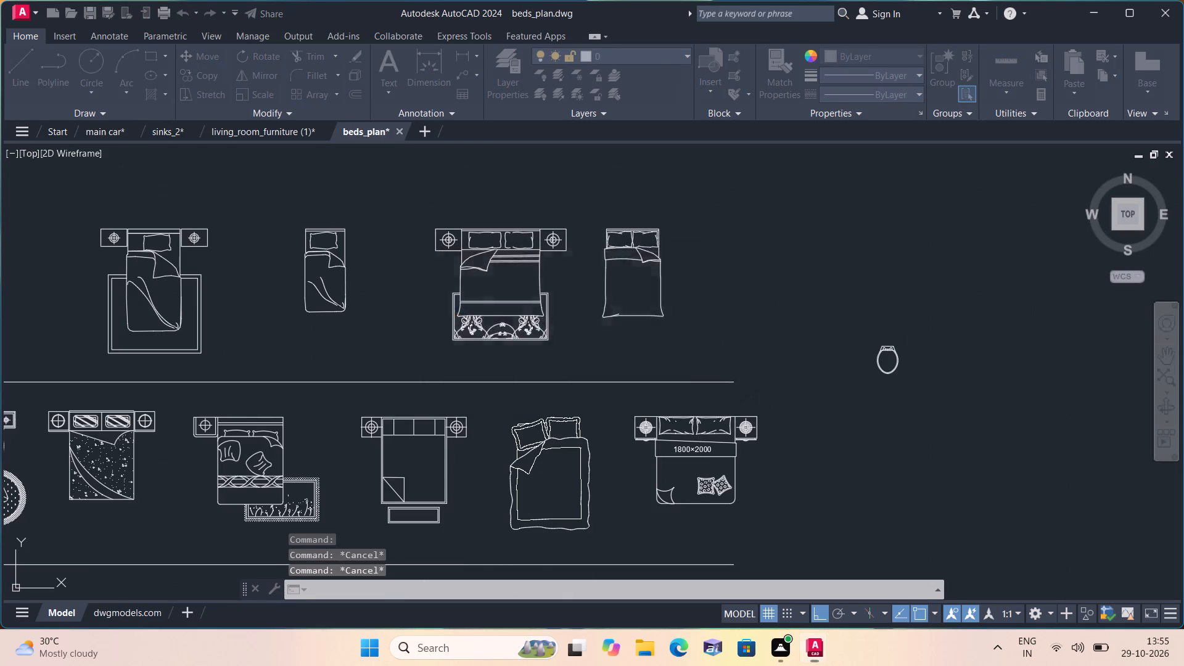
left_click(327, 131)
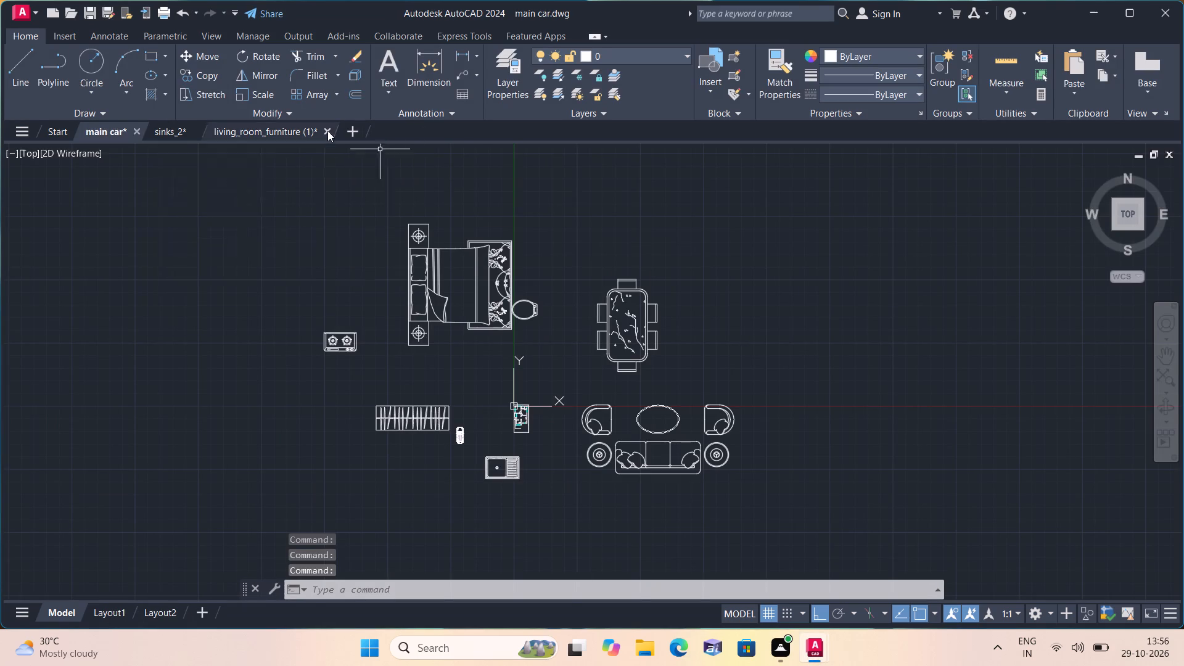
left_click(548, 357)
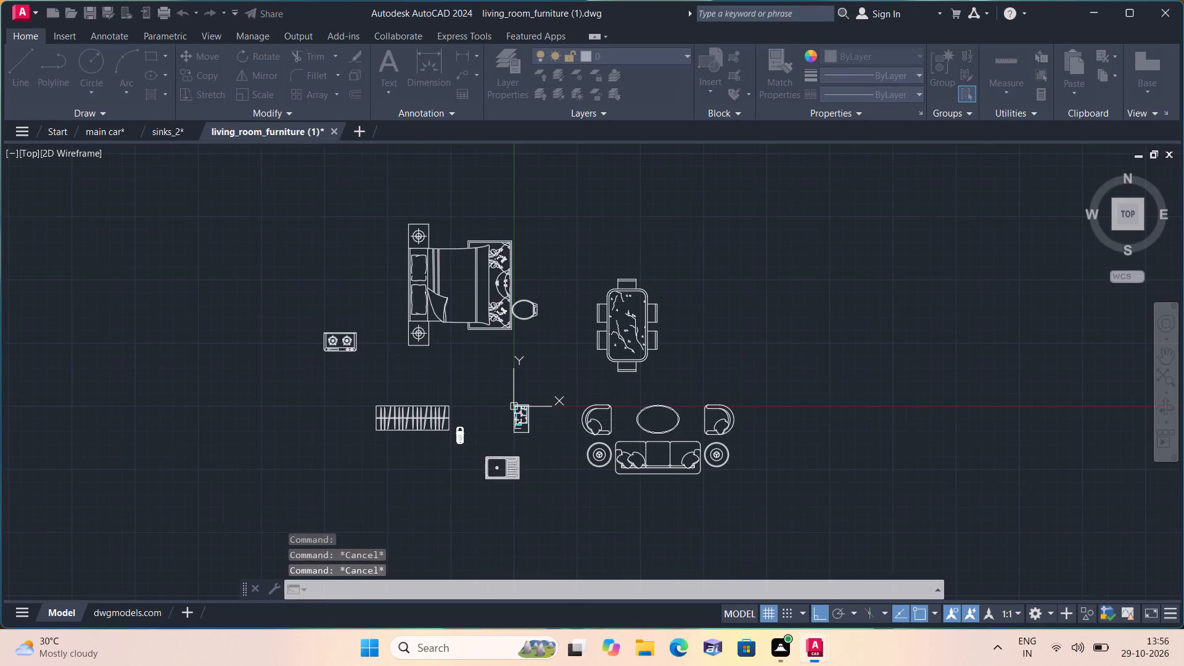
left_click(194, 129)
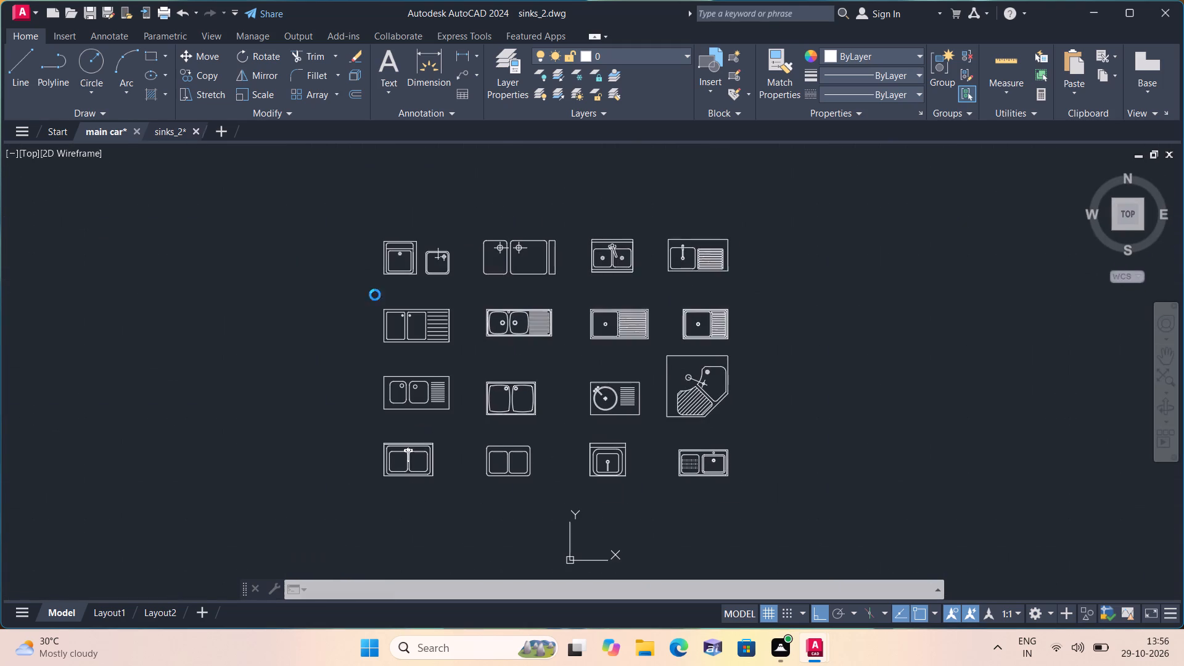
left_click(556, 363)
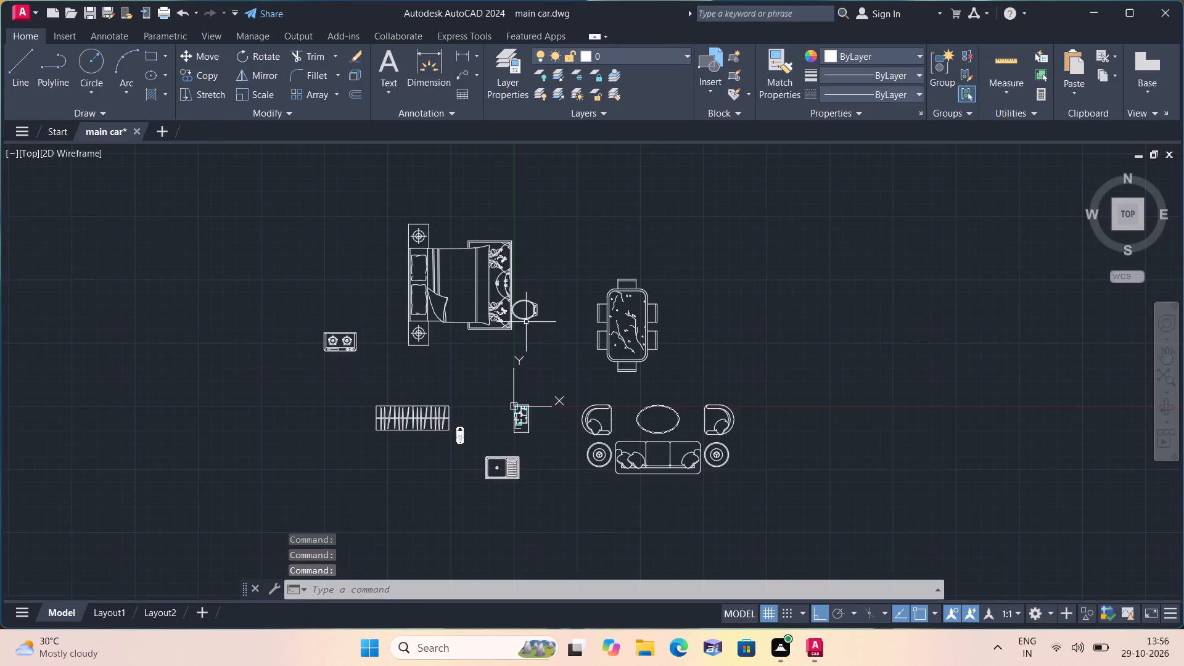
Turn Ortho off and move the car from beside the wardrobe to the empty area just east of the floor plan.
scroll(505, 313, "down", 1)
left_click(814, 610)
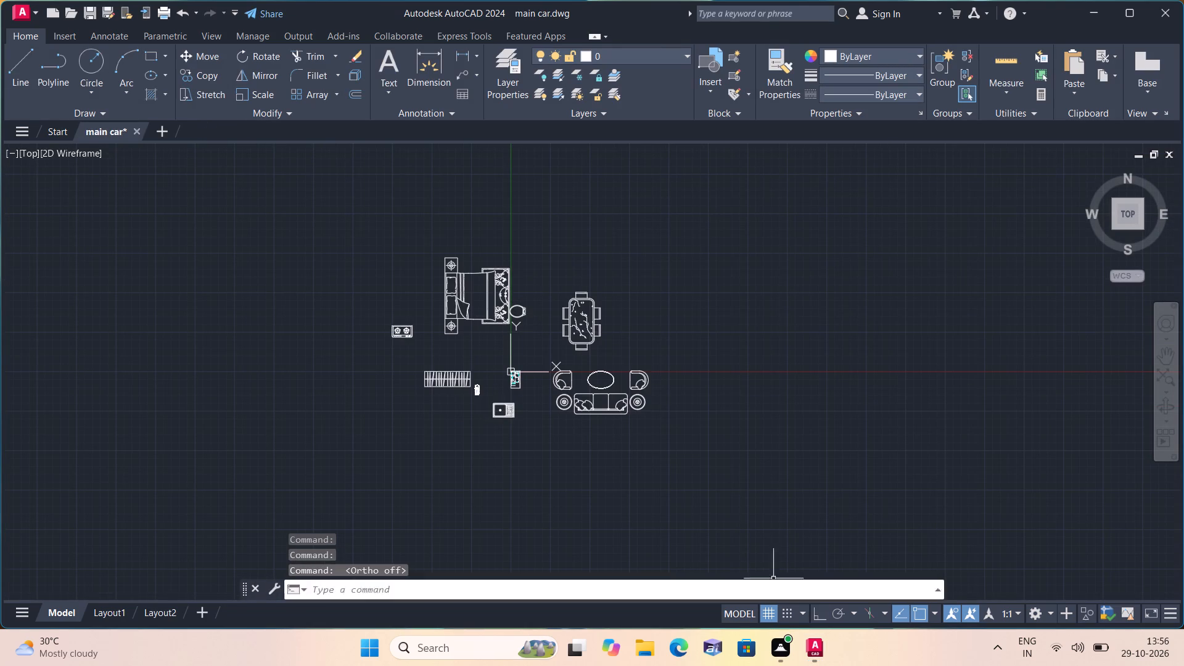
scroll(469, 394, "up", 3)
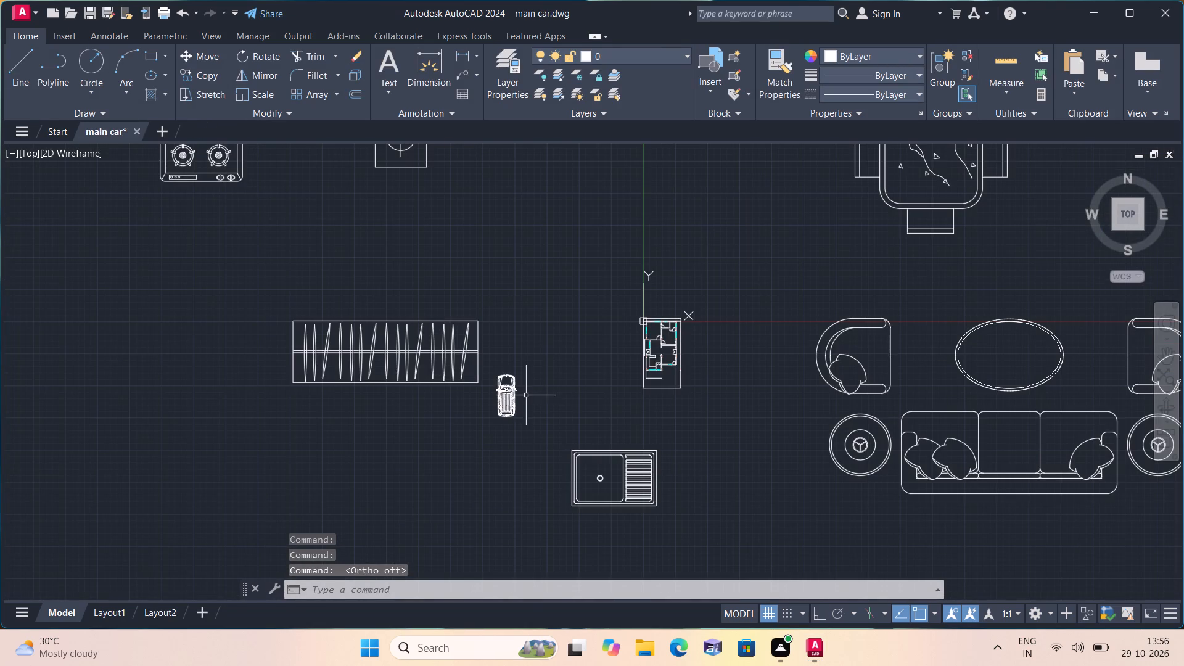
scroll(526, 395, "up", 1)
left_click(527, 460)
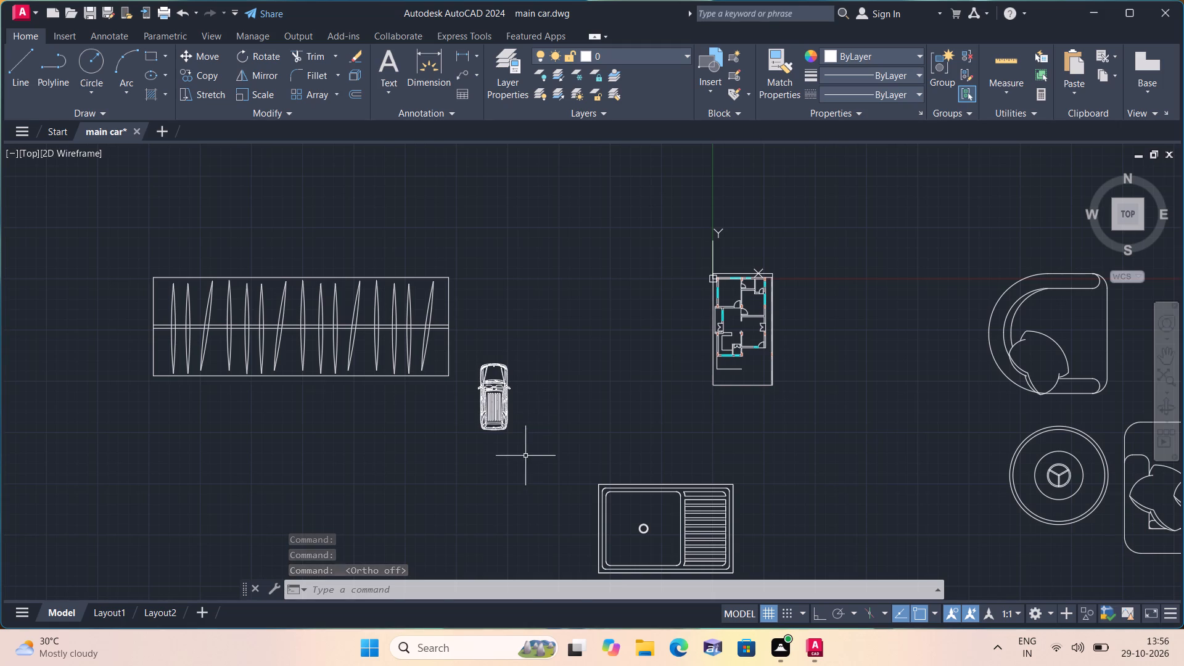
left_click(472, 352)
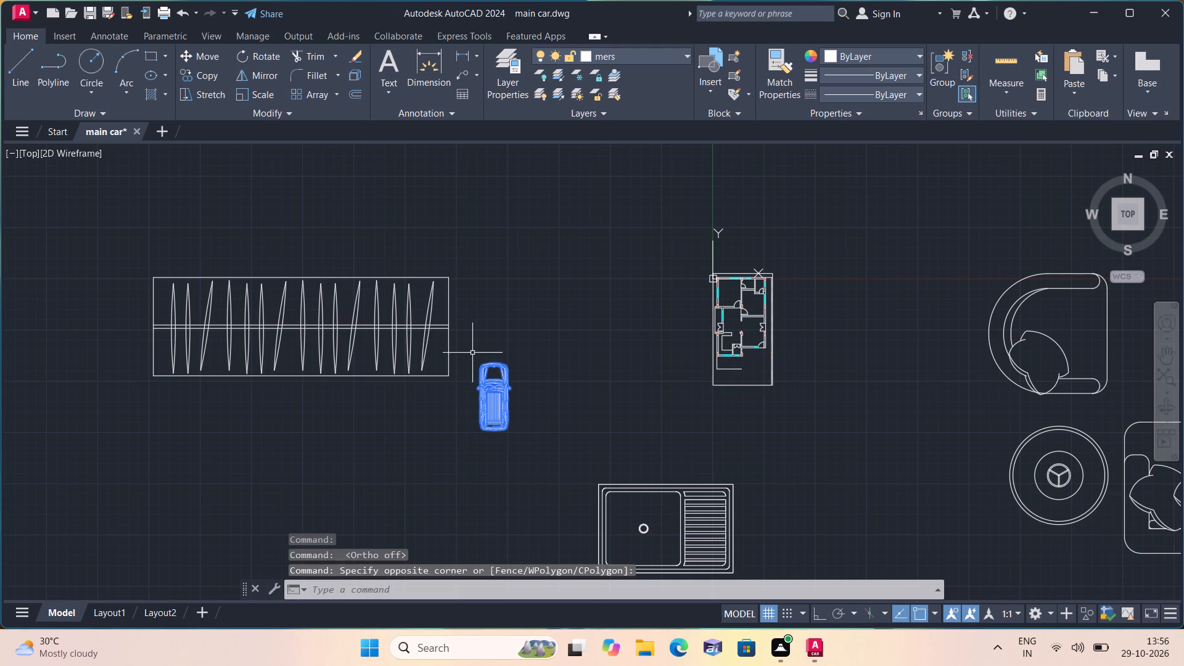
left_click(203, 55)
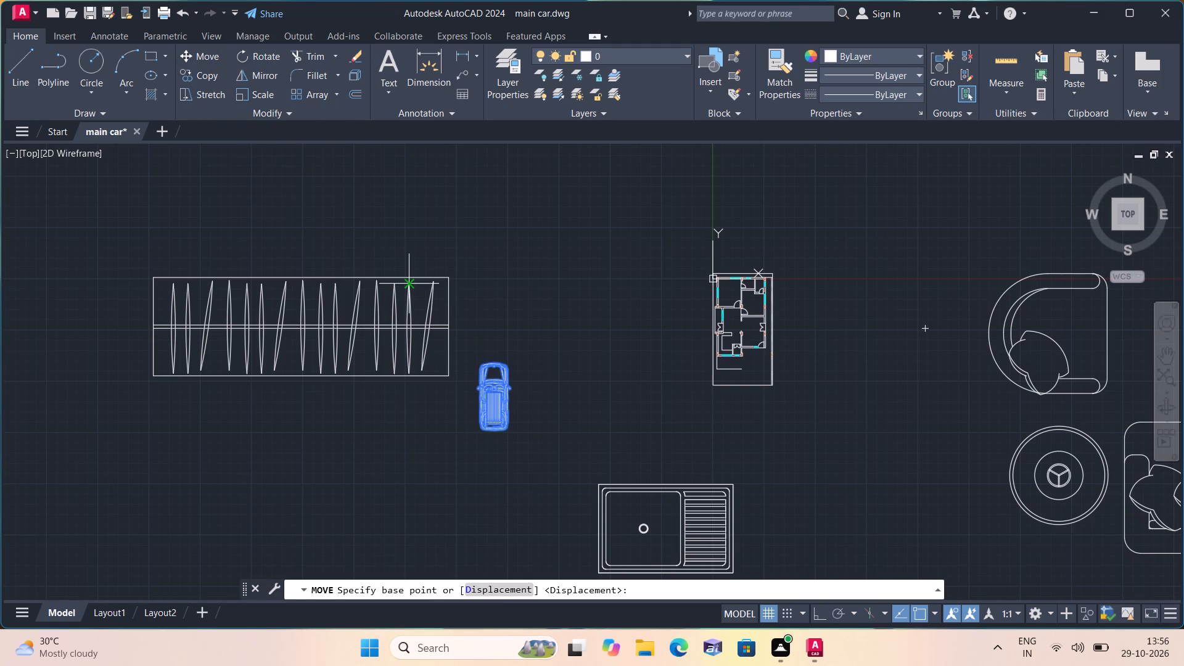
left_click(496, 408)
scroll(493, 303, "down", 2)
middle_click_drag(493, 303, 487, 452)
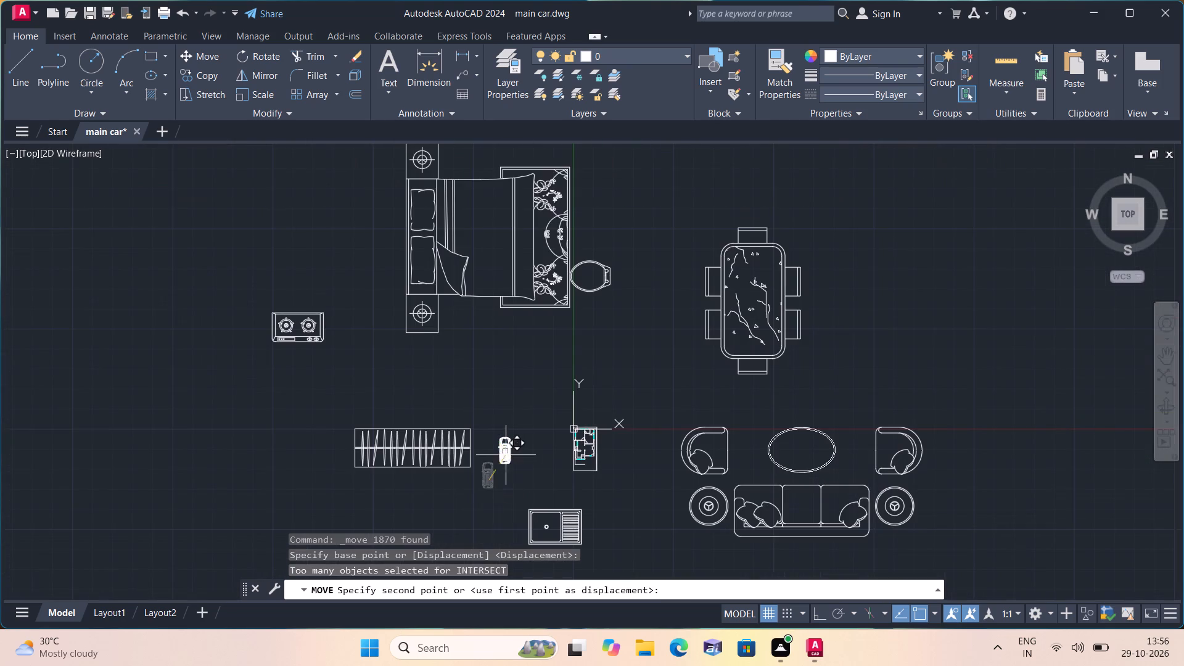
scroll(566, 512, "up", 3)
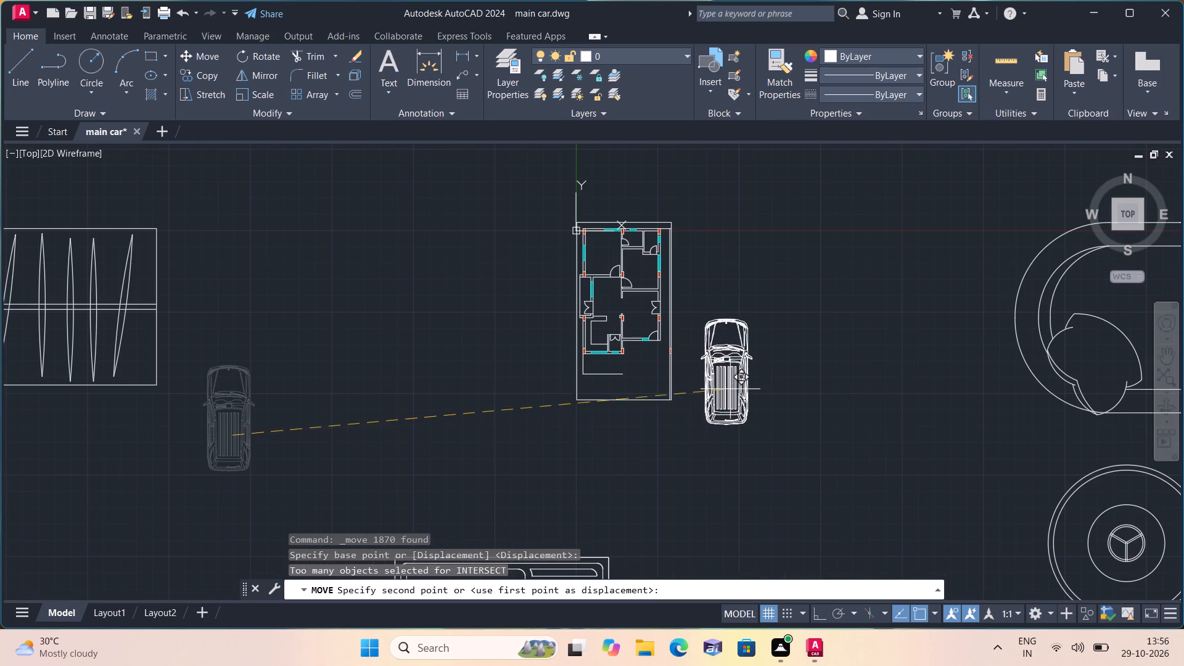
left_click(754, 374)
Scale the car down to roughly half its size from a base point on its bonnet.
scroll(757, 363, "up", 1)
scroll(701, 404, "up", 2)
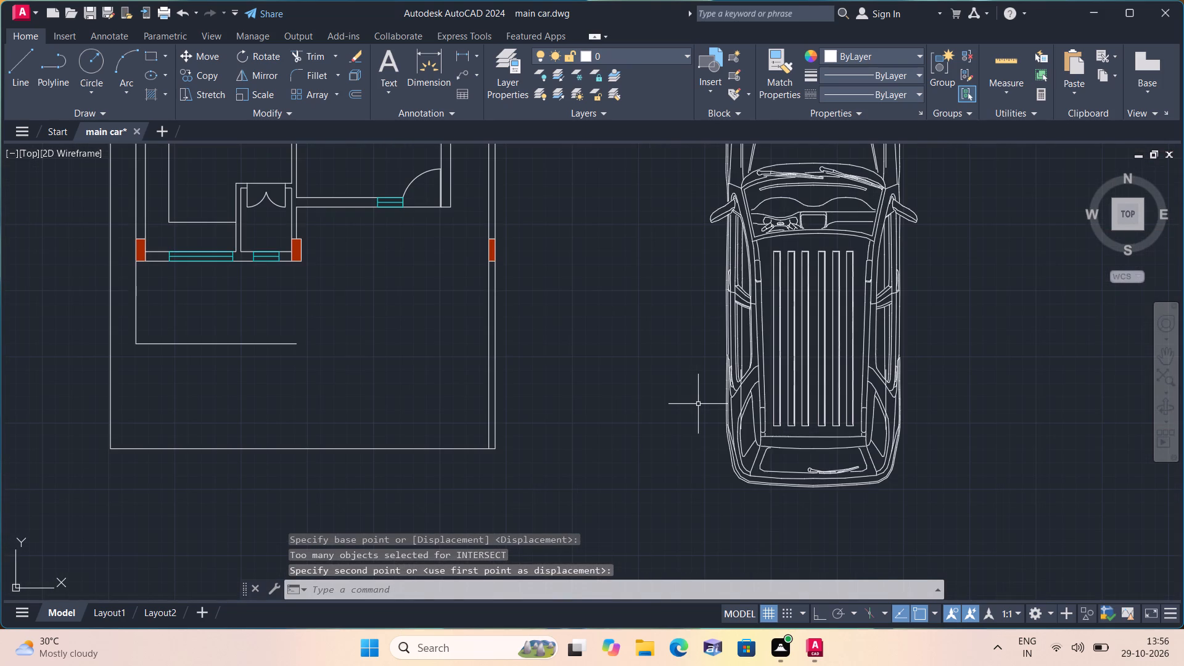
middle_click_drag(689, 400, 678, 446)
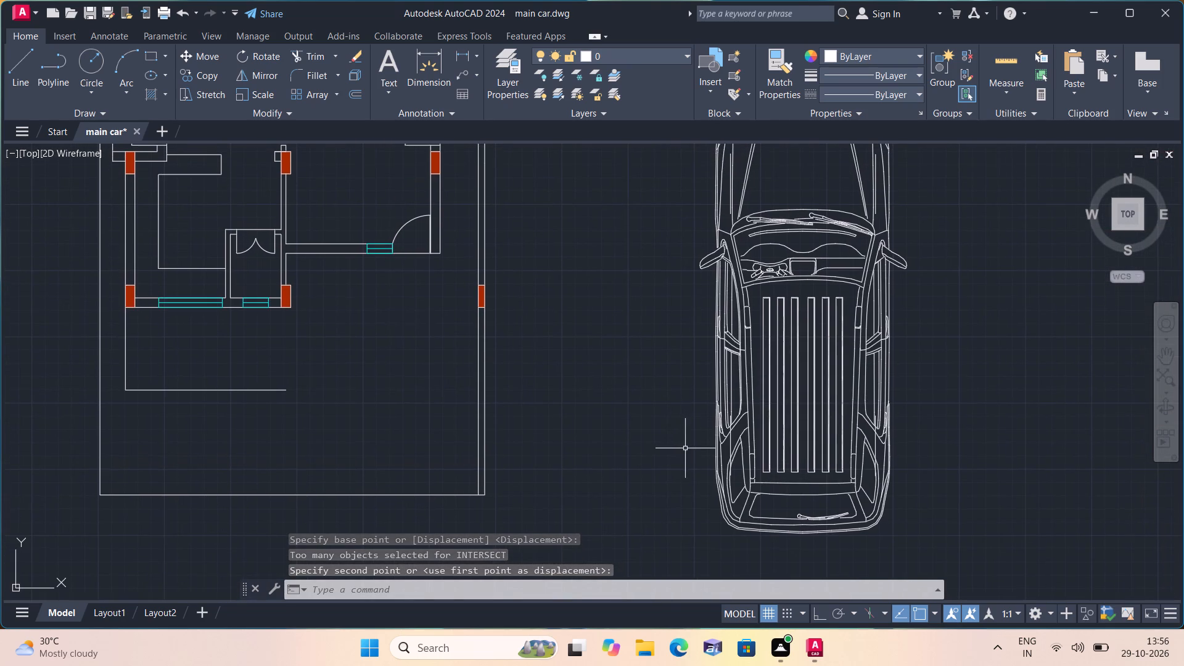
middle_click_drag(692, 433, 653, 494)
scroll(639, 186, "down", 2)
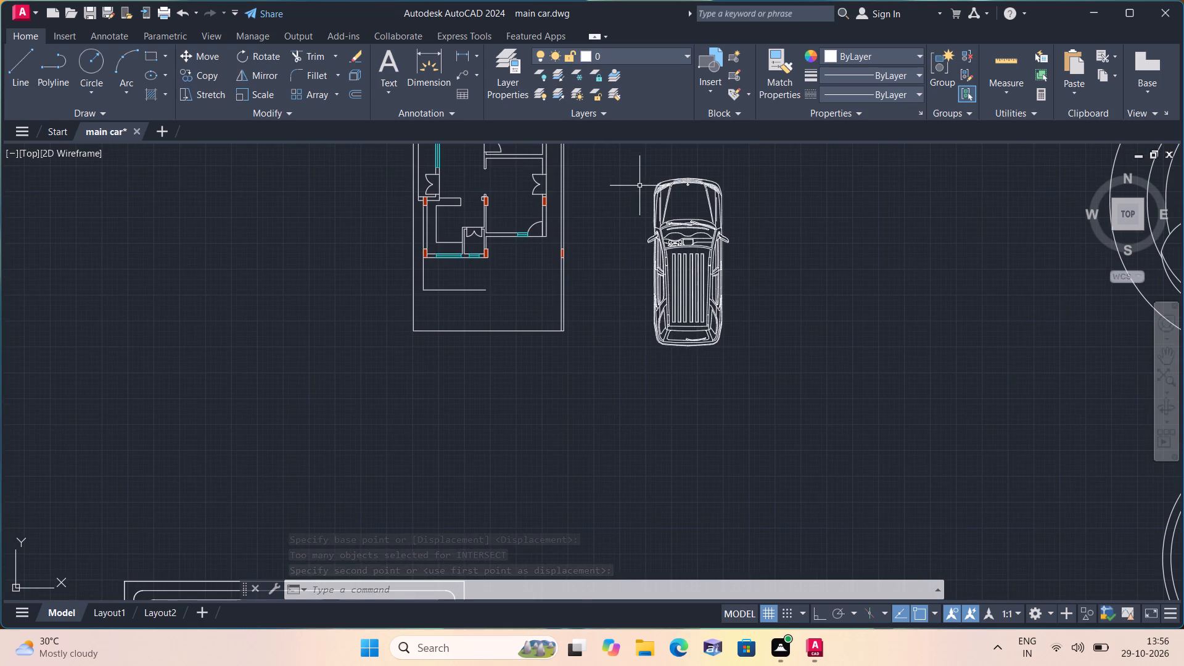
left_click(638, 175)
left_click(847, 410)
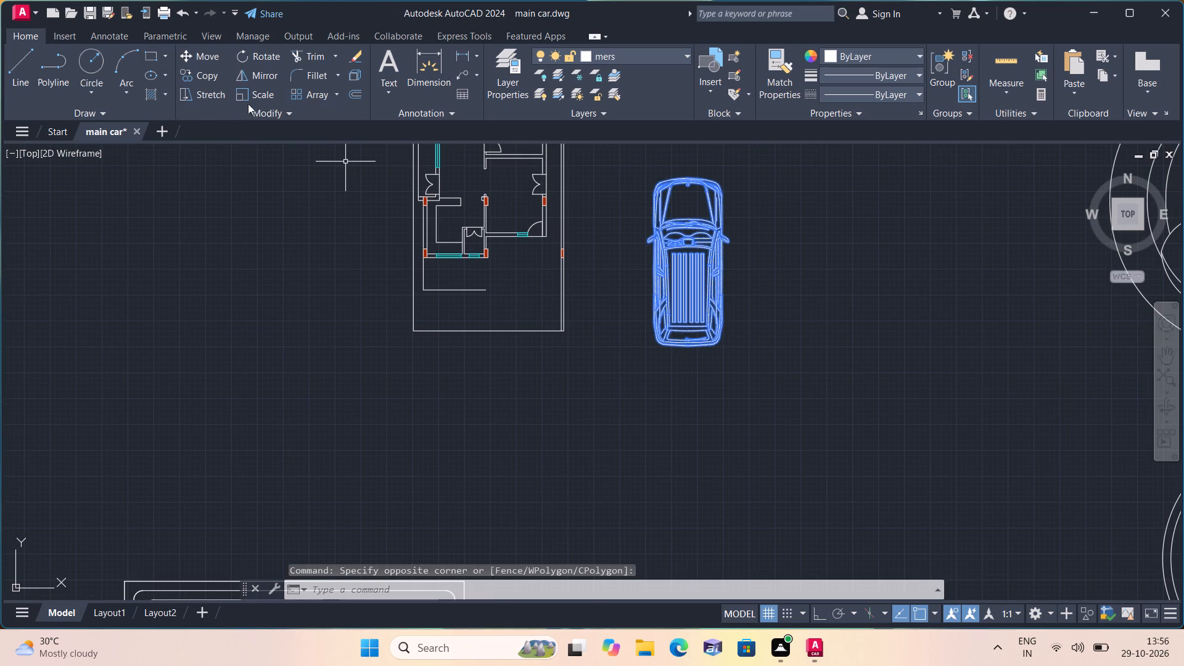
left_click(258, 97)
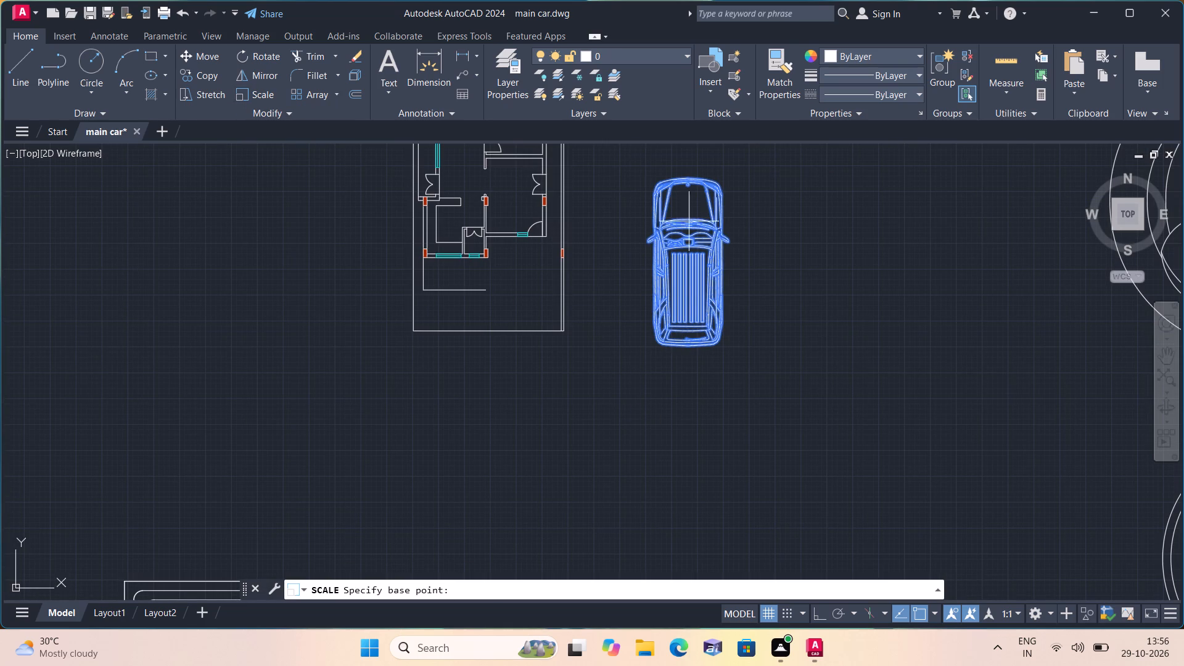
left_click(684, 202)
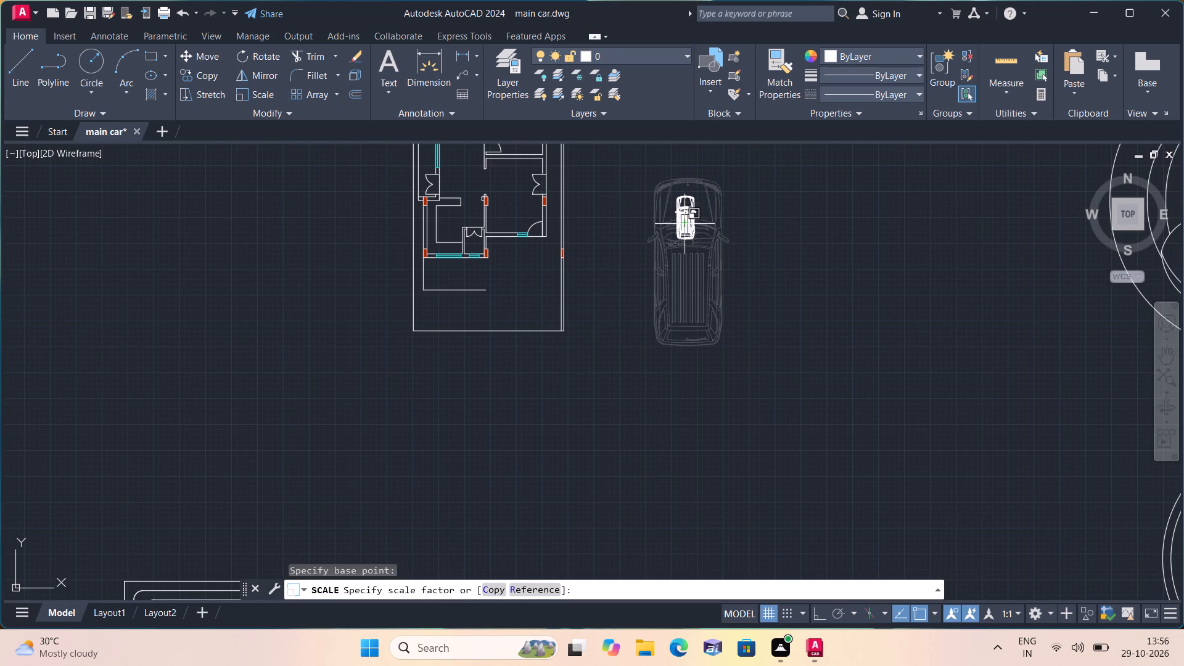
left_click(686, 227)
Move the scaled car into the open parking area at the south-east corner of the house plot.
left_click(643, 176)
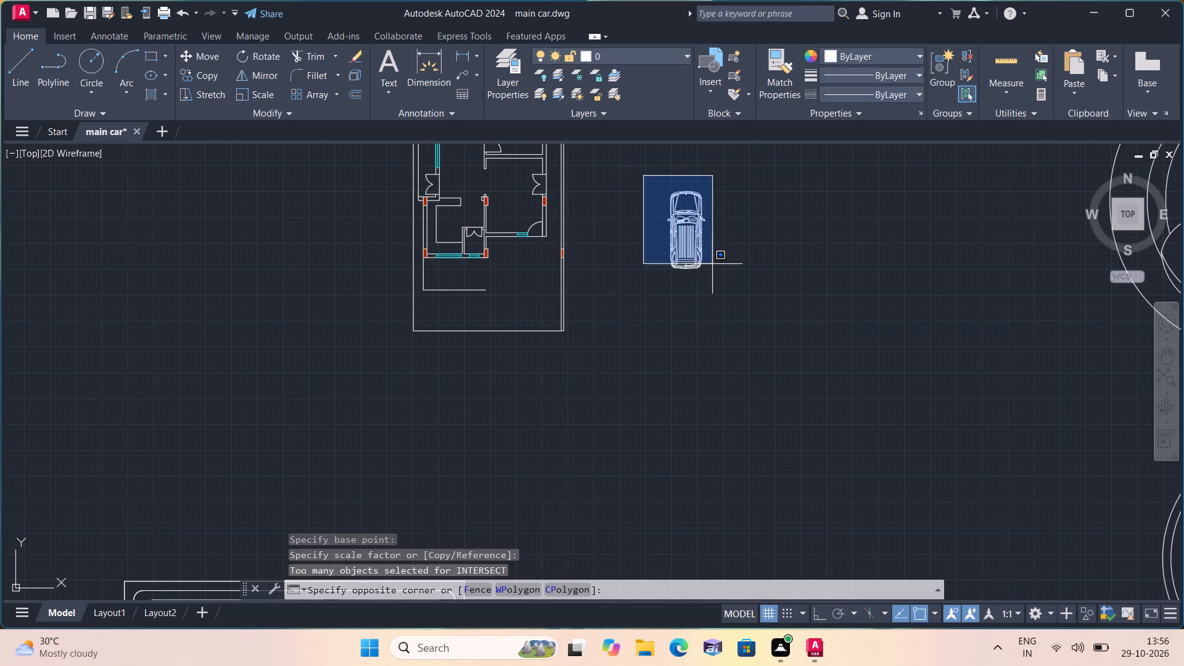
left_click(736, 302)
left_click(202, 54)
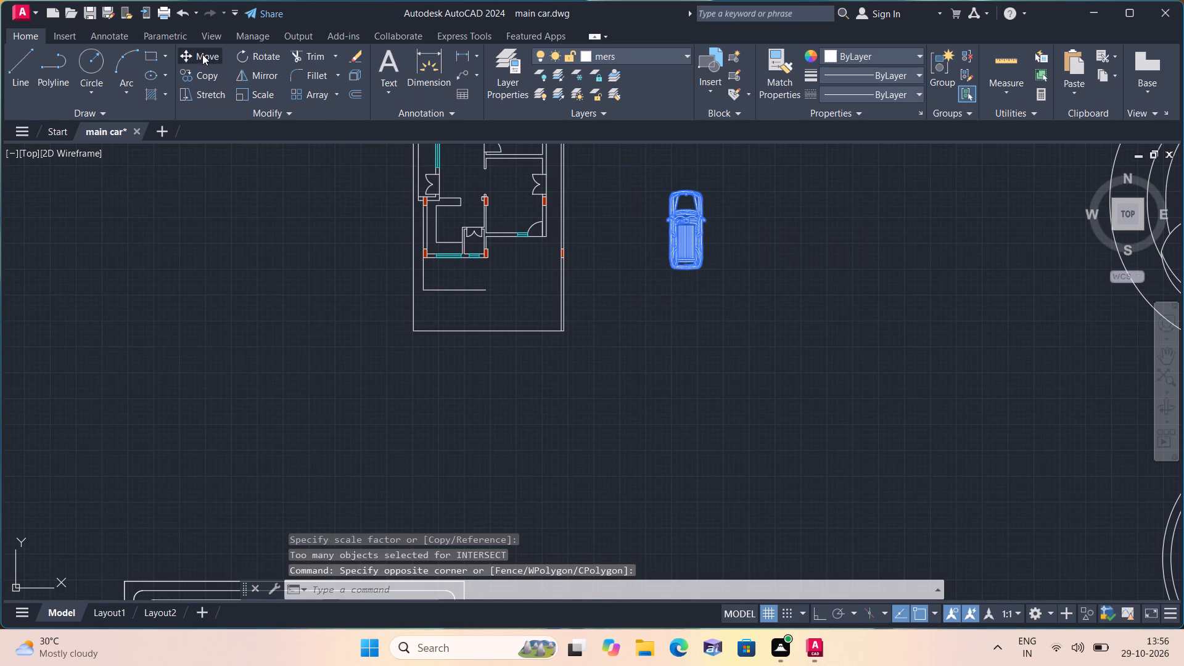
left_click(688, 228)
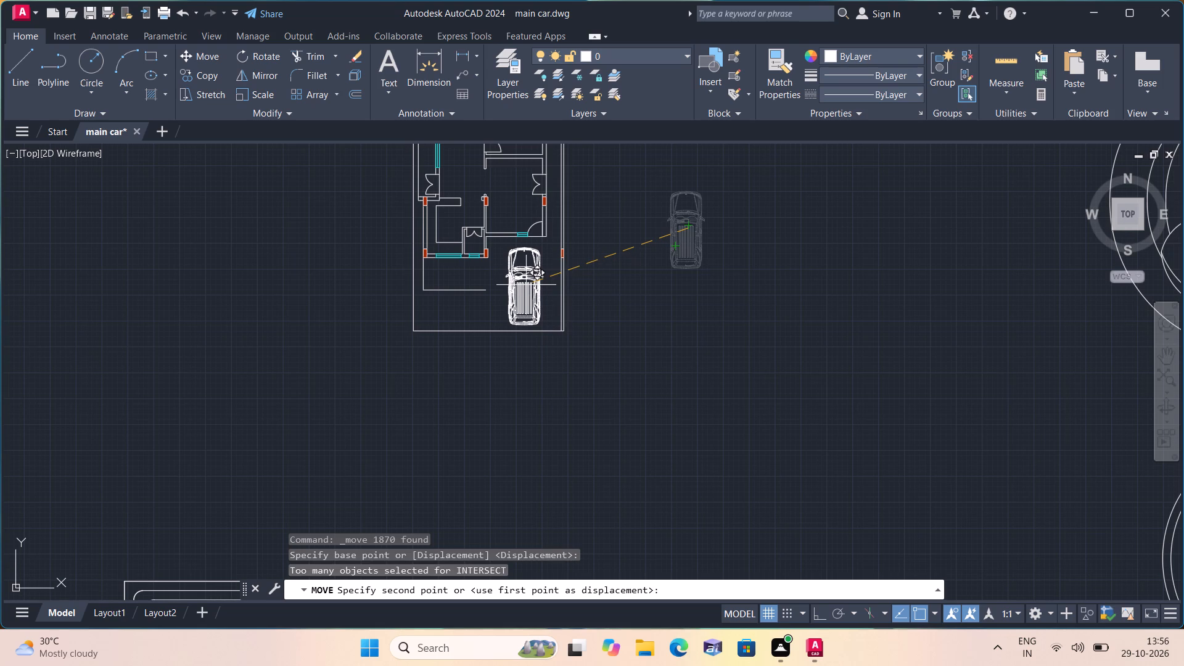
left_click(526, 285)
Scale the wardrobe down to less than a tenth of its size so it suits the floor plan's bedroom.
scroll(530, 287, "down", 1)
middle_click_drag(566, 247, 559, 286)
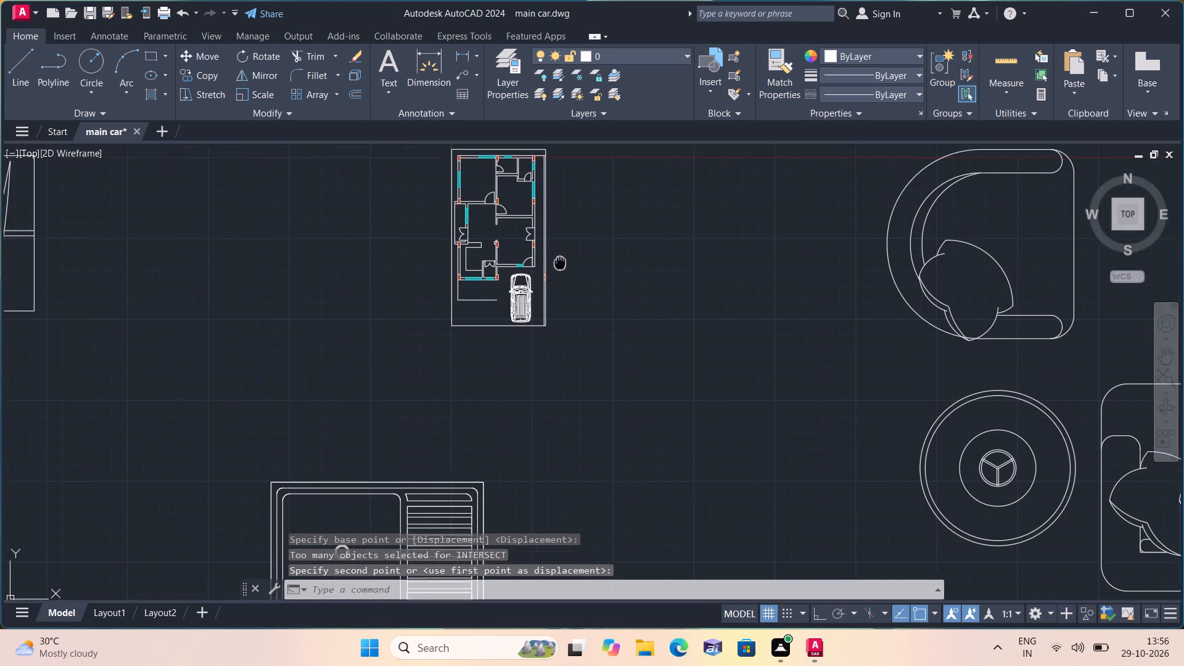
middle_click_drag(559, 286, 504, 351)
scroll(501, 353, "down", 2)
middle_click_drag(546, 356, 514, 308)
middle_click_drag(310, 308, 491, 368)
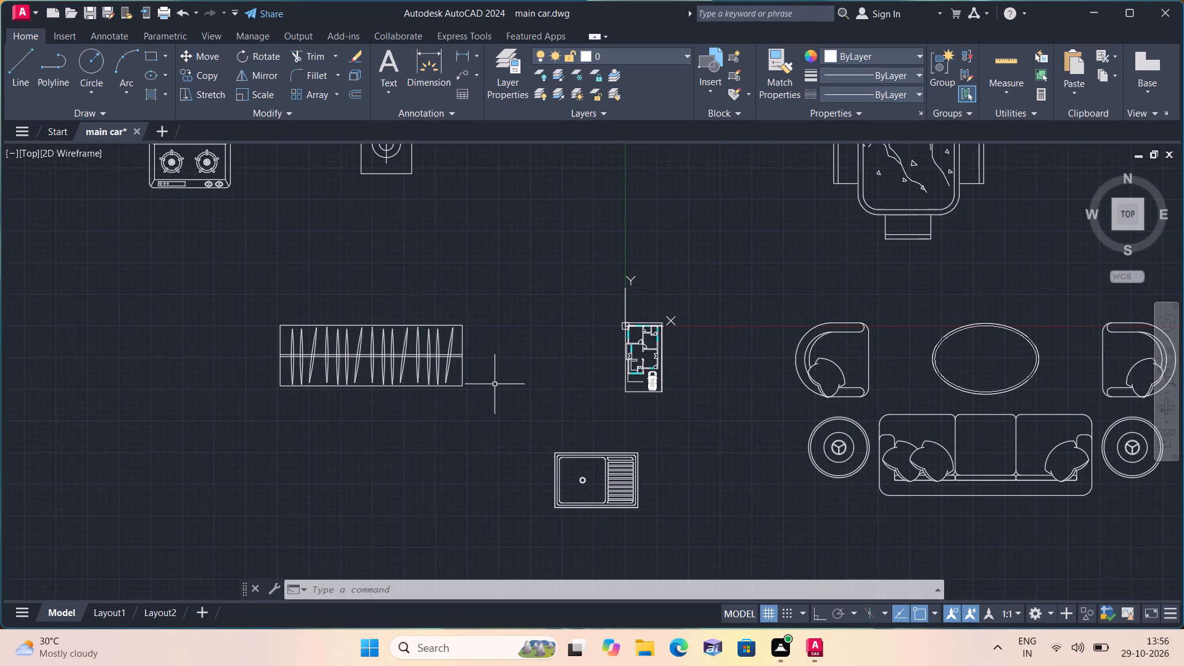
left_click_drag(483, 411, 477, 362)
left_click(208, 250)
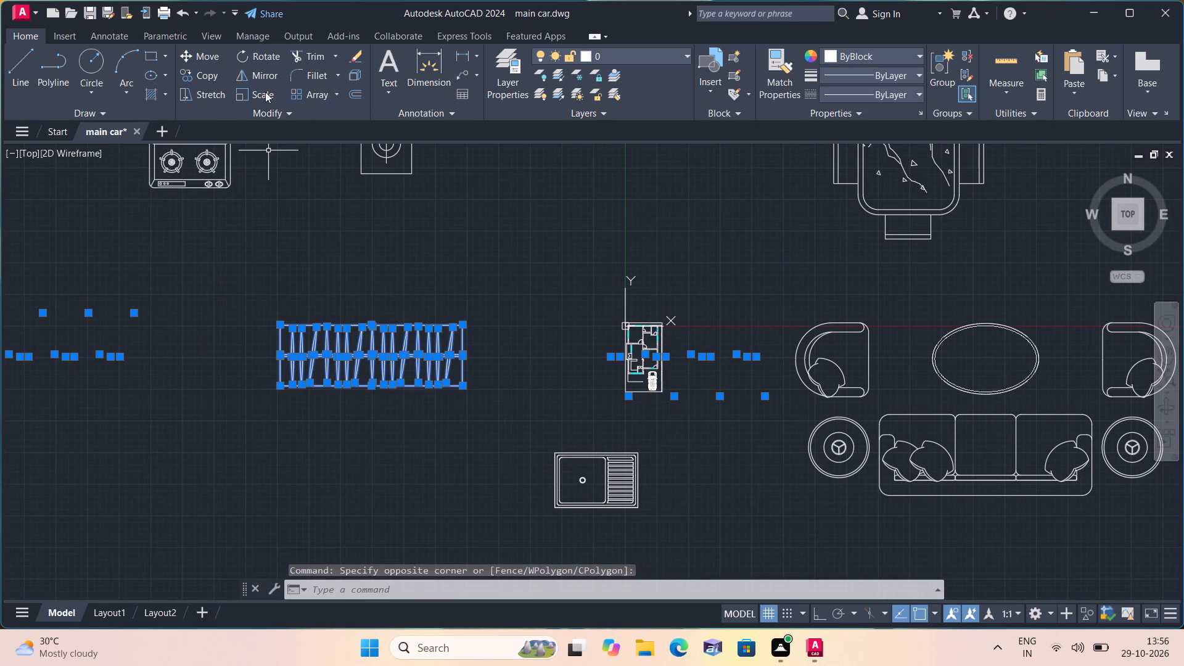
left_click(265, 92)
left_click(392, 346)
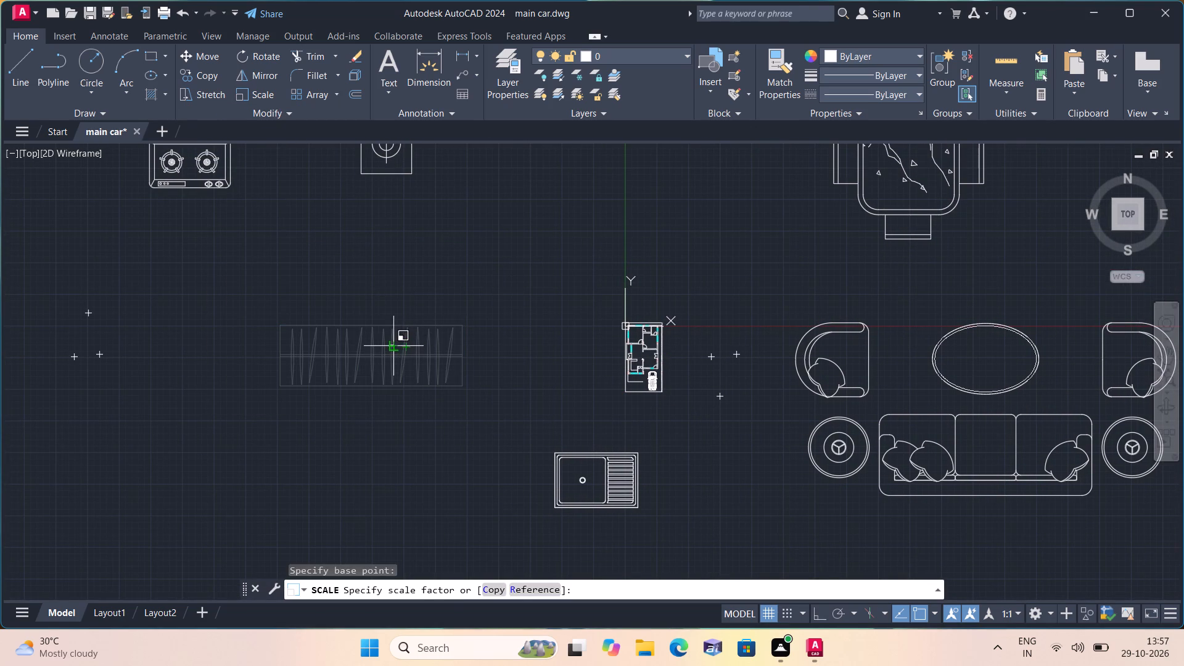
scroll(400, 350, "up", 2)
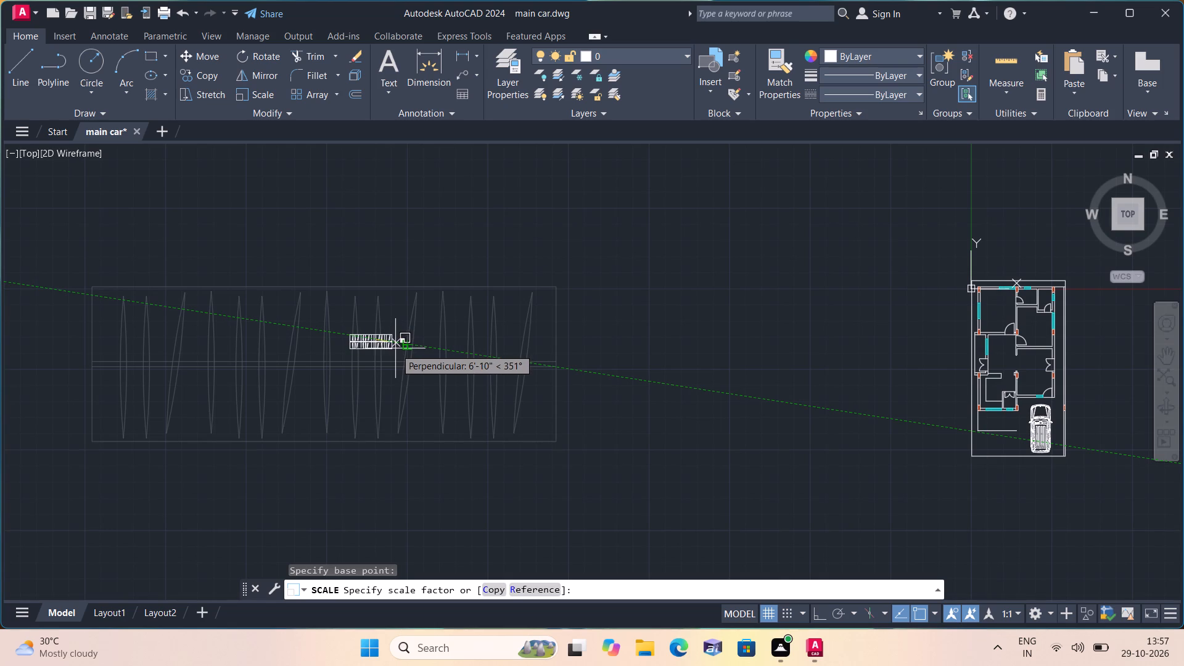
left_click(391, 348)
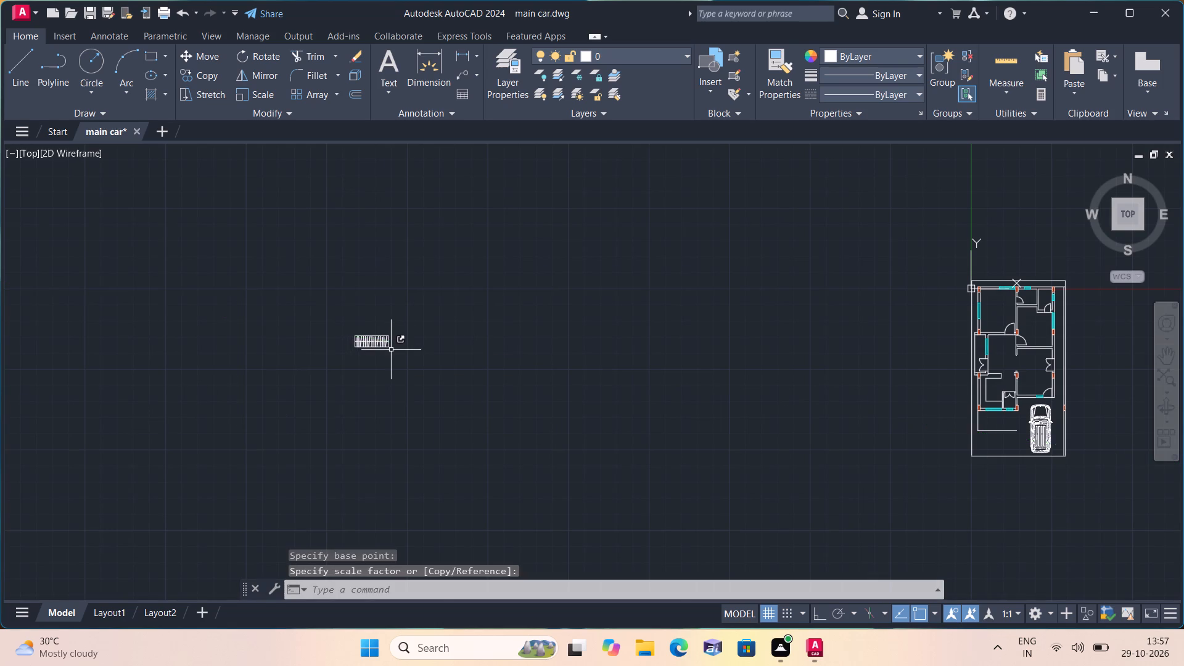
Move the wardrobe by its upper-left corner to the inner corner beside the north-west column of the top-left bedroom.
scroll(391, 350, "up", 2)
left_click_drag(414, 354, 409, 345)
left_click(287, 276)
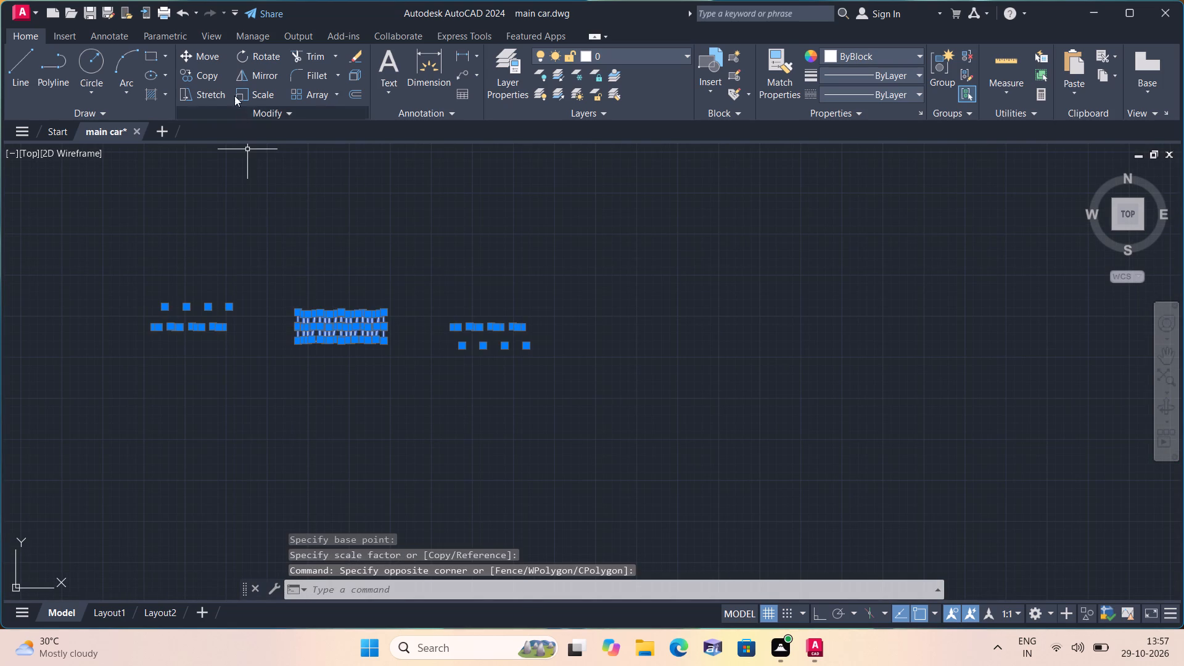
left_click(201, 55)
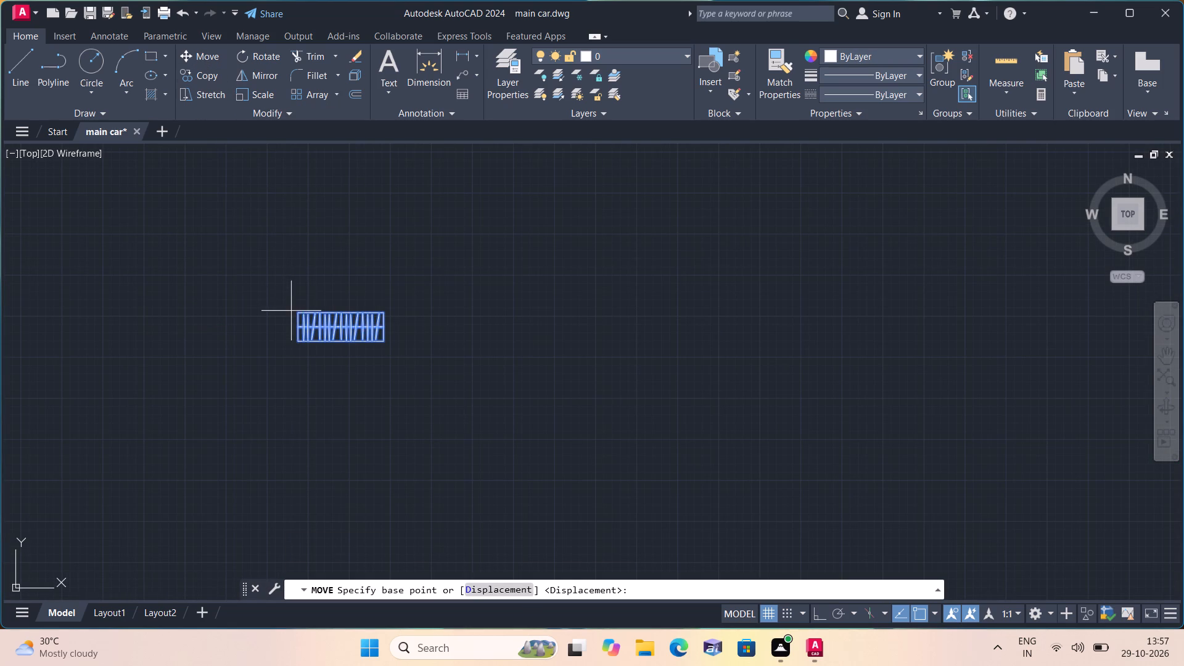
left_click(297, 313)
scroll(414, 297, "down", 3)
scroll(647, 305, "down", 1)
middle_click_drag(644, 304, 327, 345)
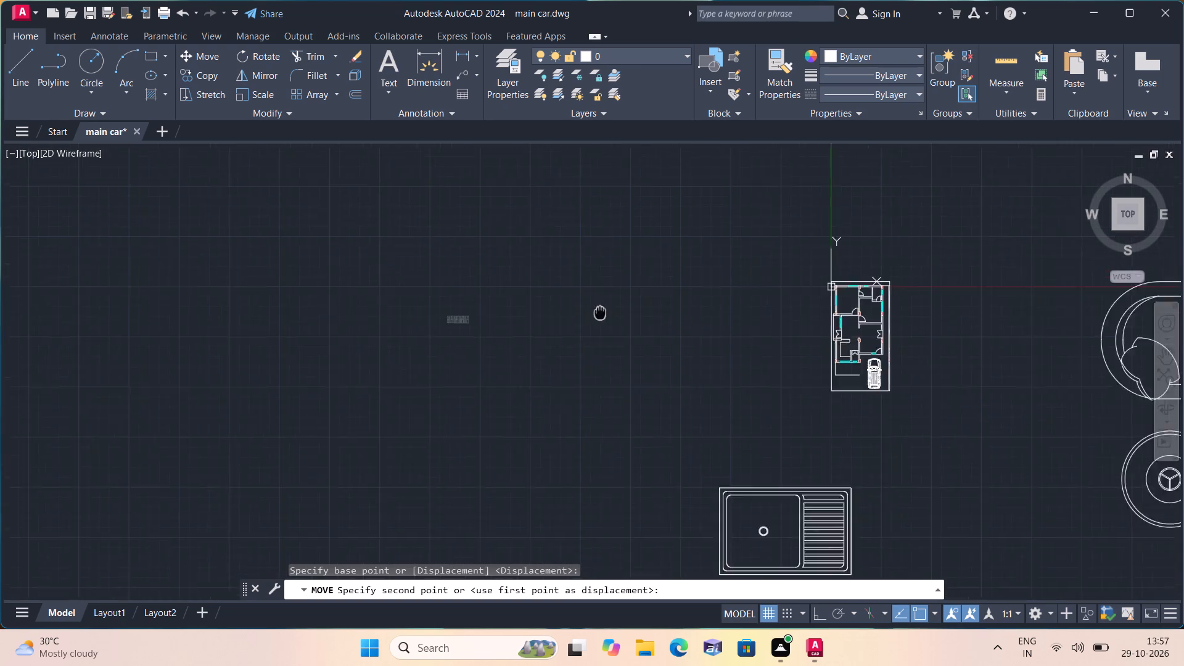
middle_click_drag(327, 345, 284, 352)
scroll(448, 324, "up", 3)
scroll(785, 333, "up", 2)
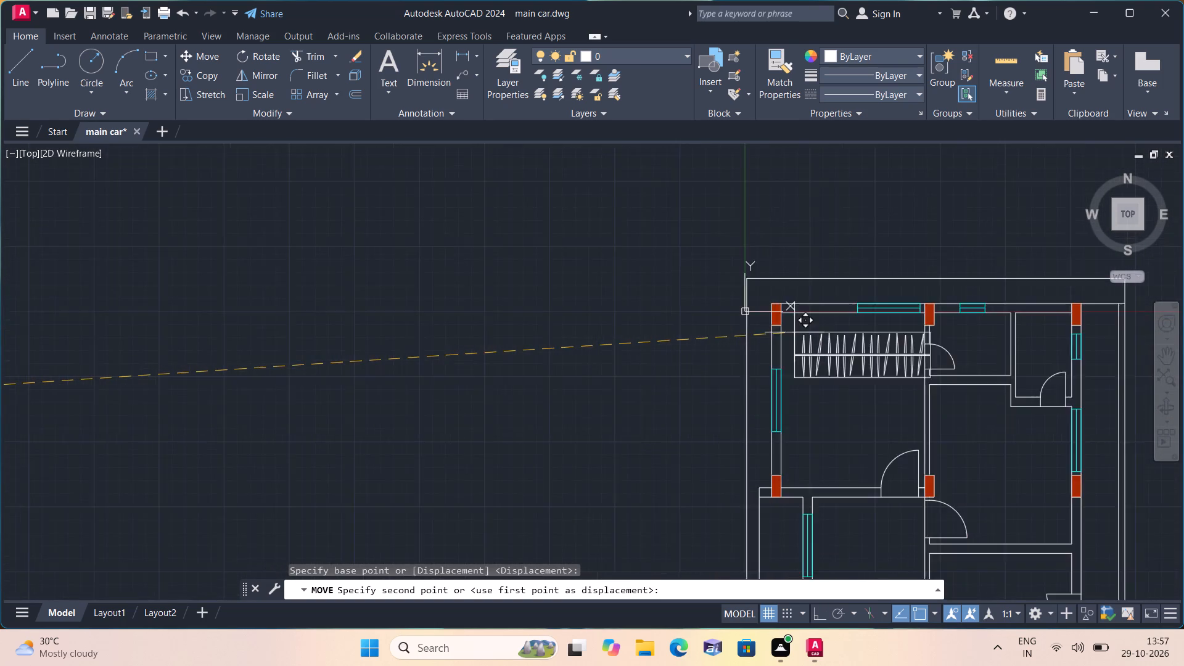
middle_click_drag(774, 322, 639, 342)
scroll(648, 332, "up", 1)
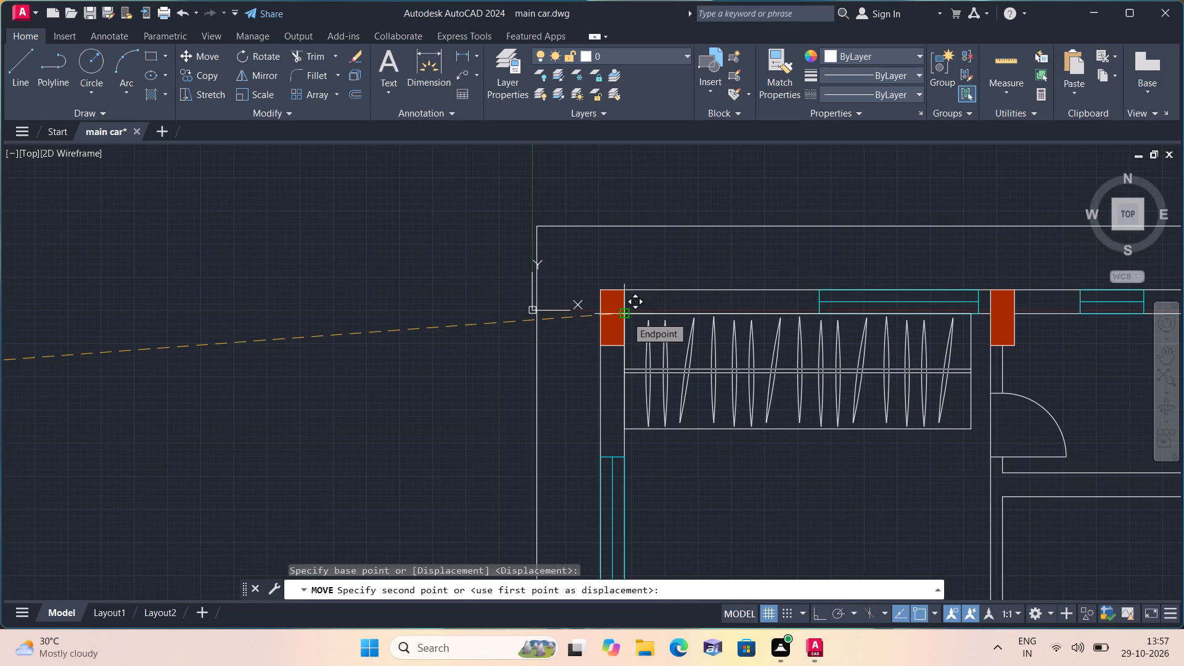
left_click(627, 316)
Copy the top-left bedroom's wardrobe from its upper-left corner to the empty space west of the house plot.
middle_click_drag(729, 397, 635, 407)
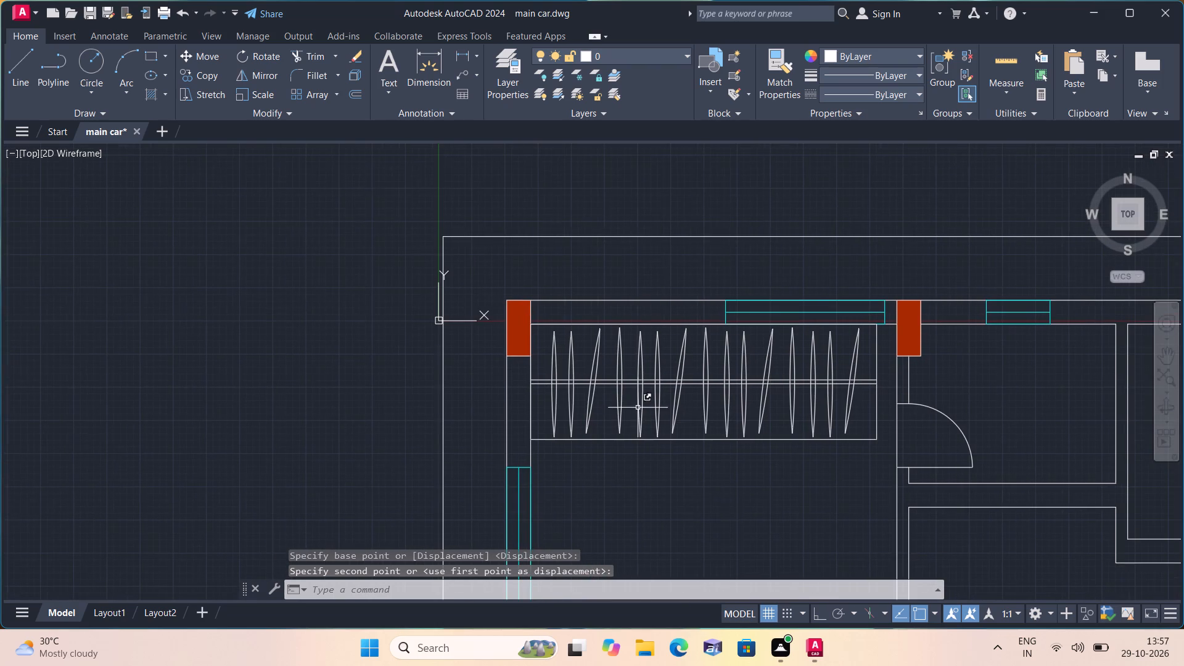
left_click(879, 473)
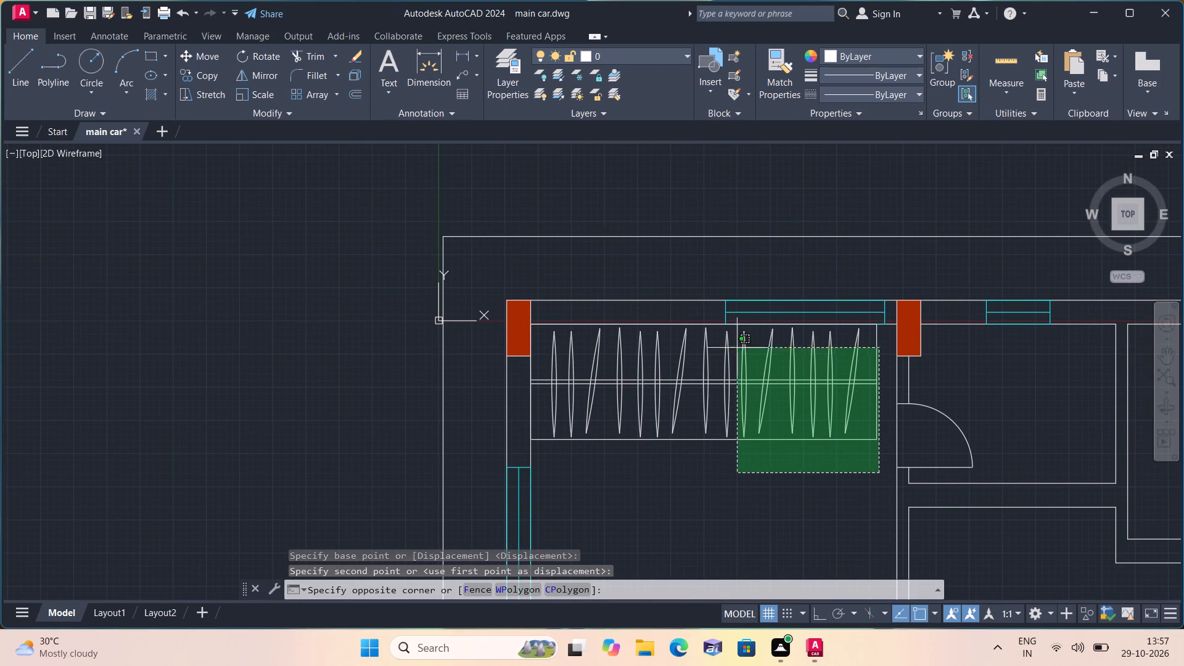
left_click(545, 340)
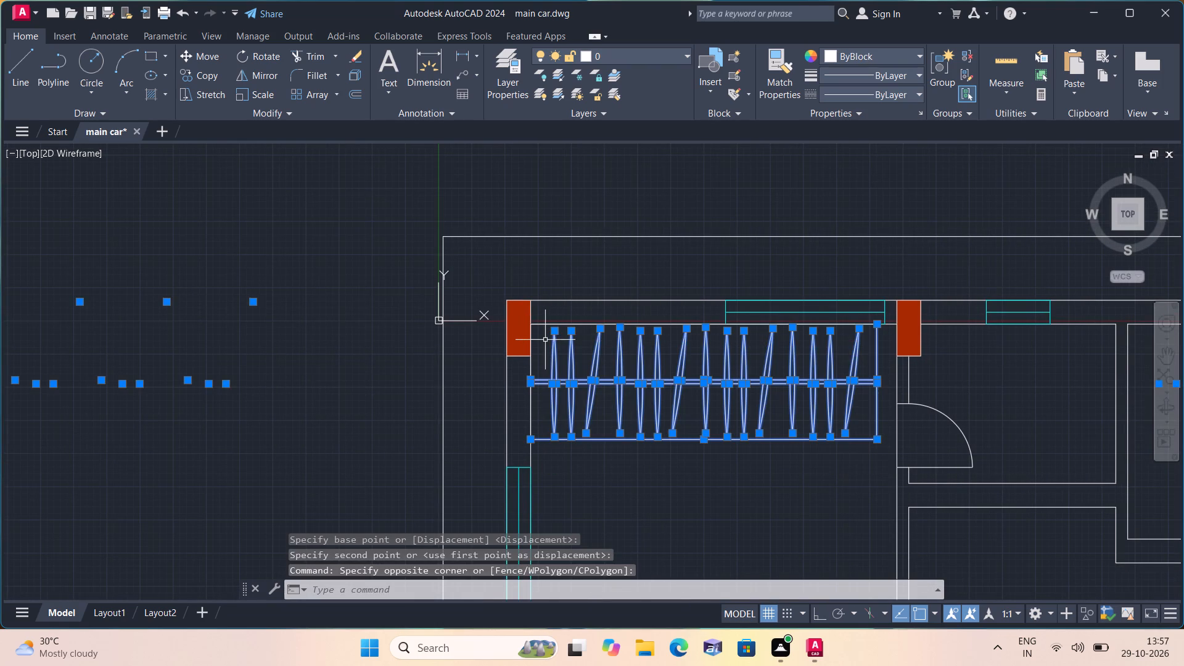
scroll(543, 335, "up", 1)
left_click(543, 318)
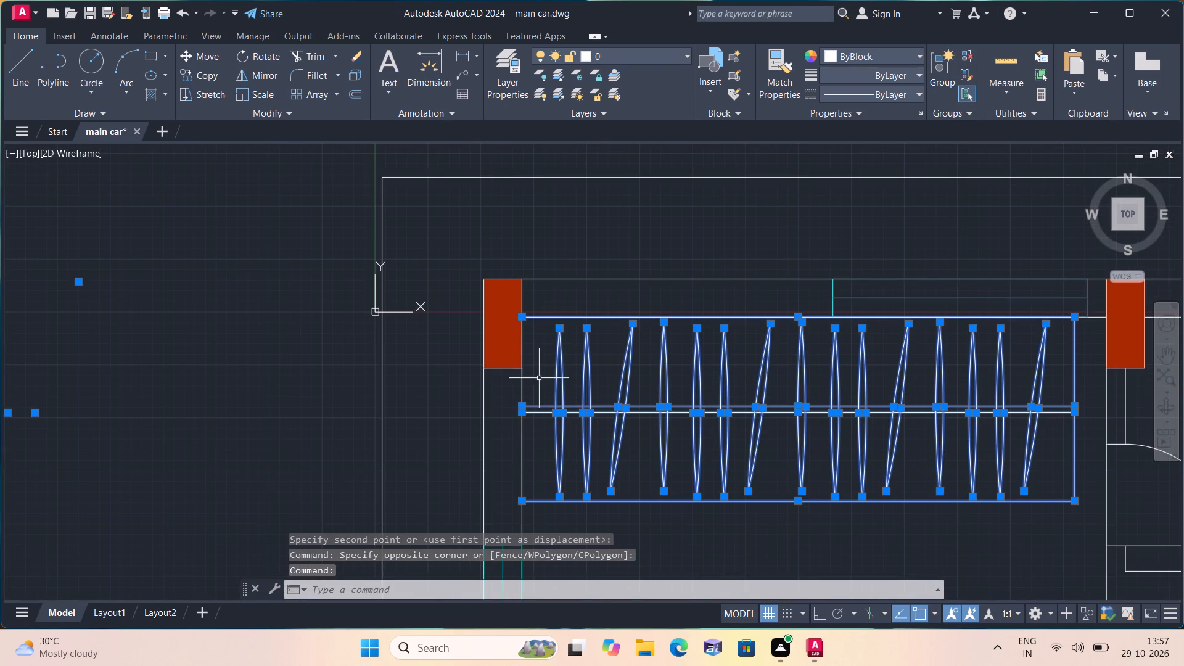
left_click(521, 385)
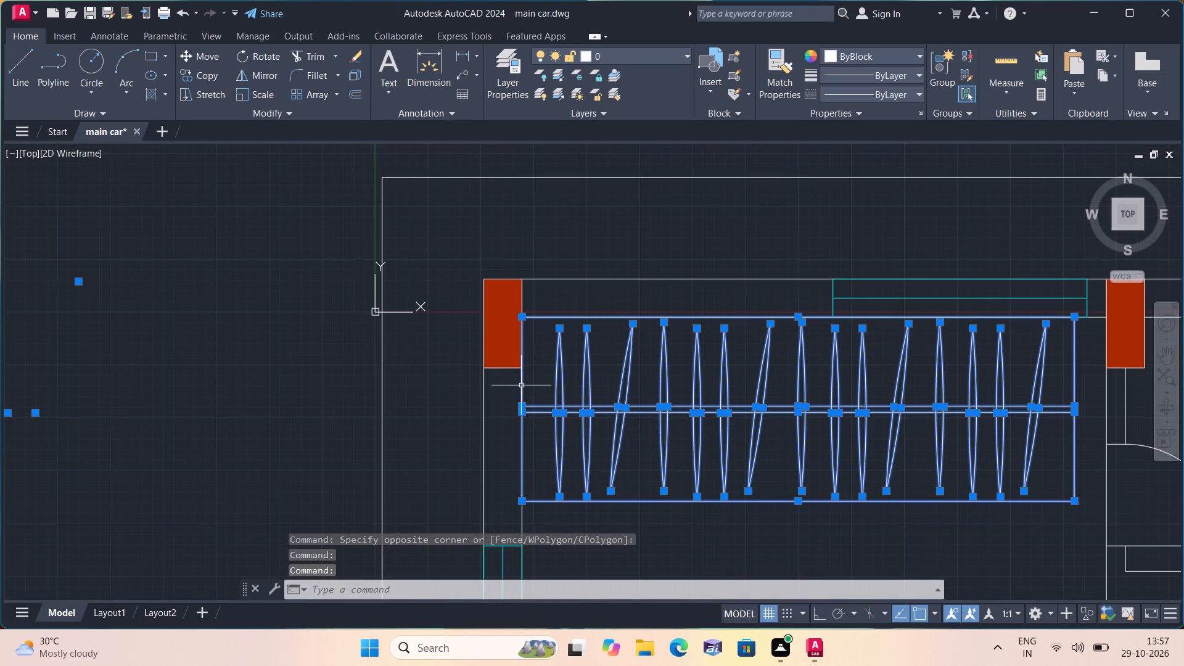
left_click(186, 78)
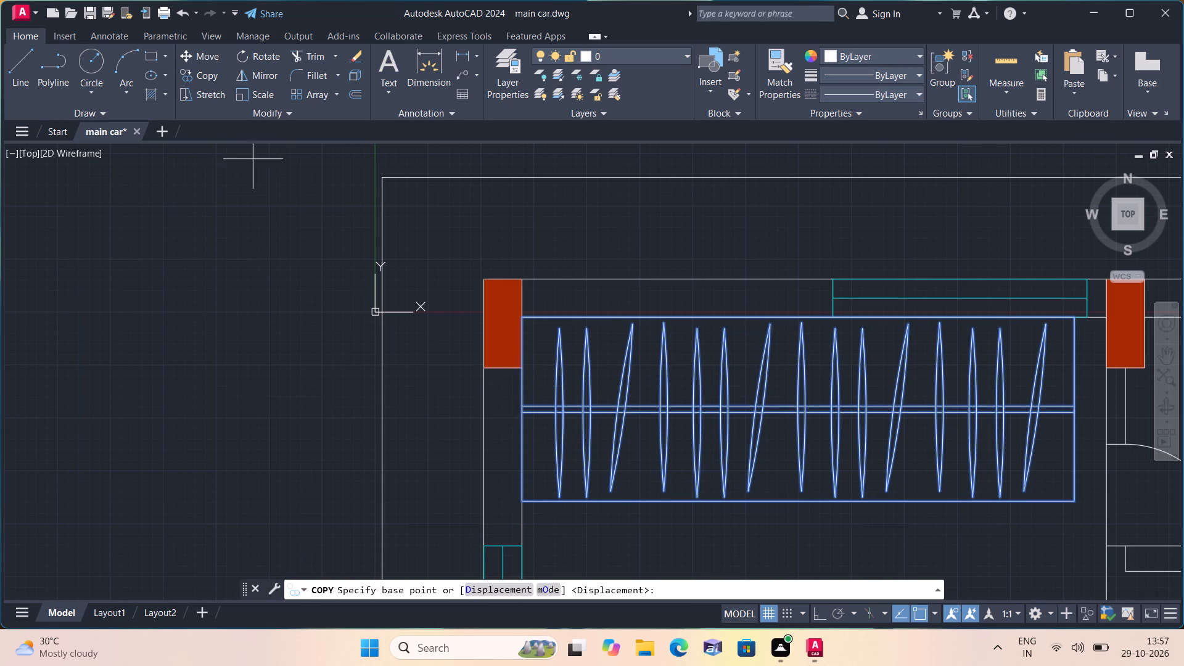
left_click(516, 318)
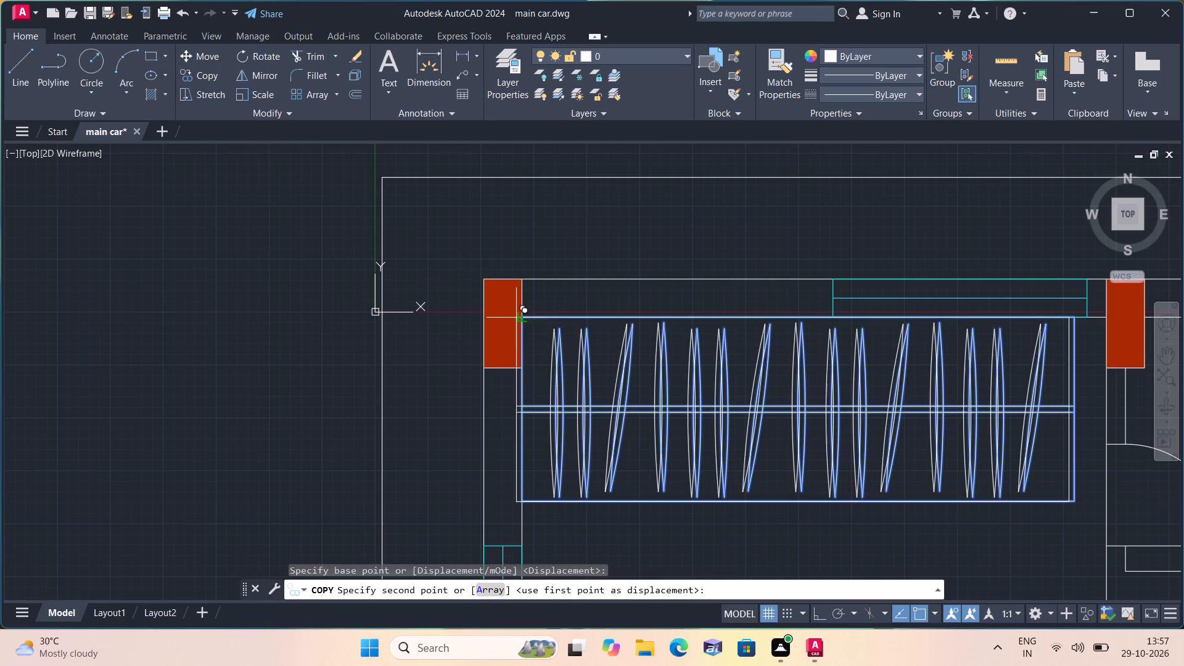
scroll(516, 318, "down", 3)
middle_click_drag(584, 404, 517, 168)
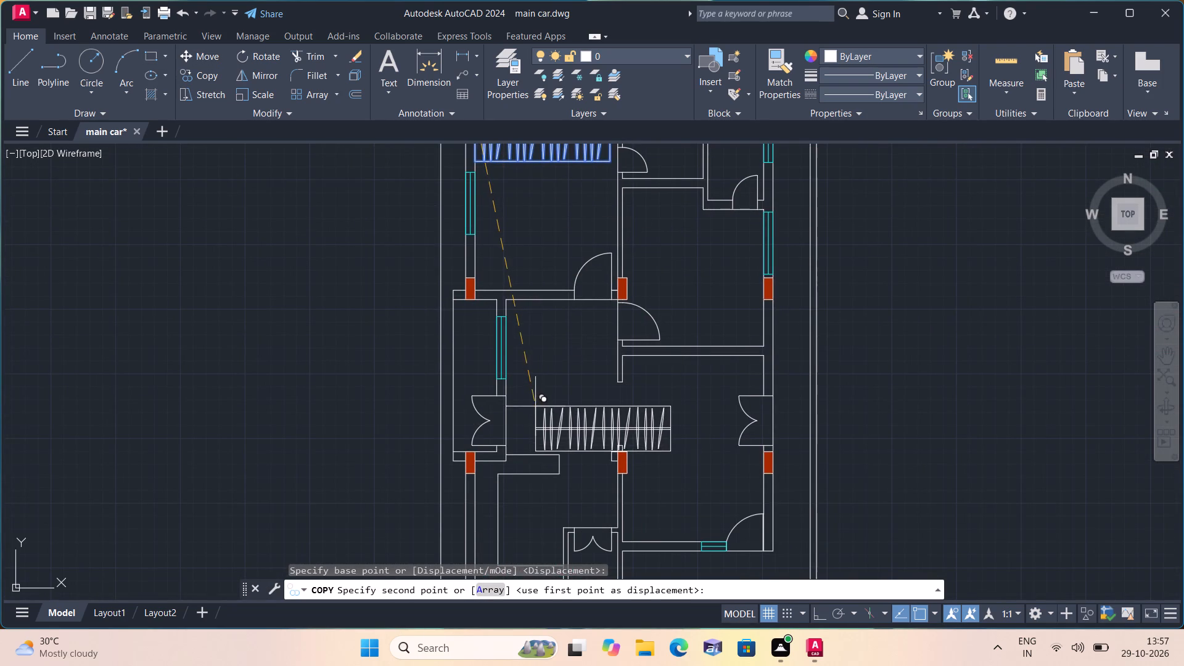
middle_click_drag(531, 399, 453, 334)
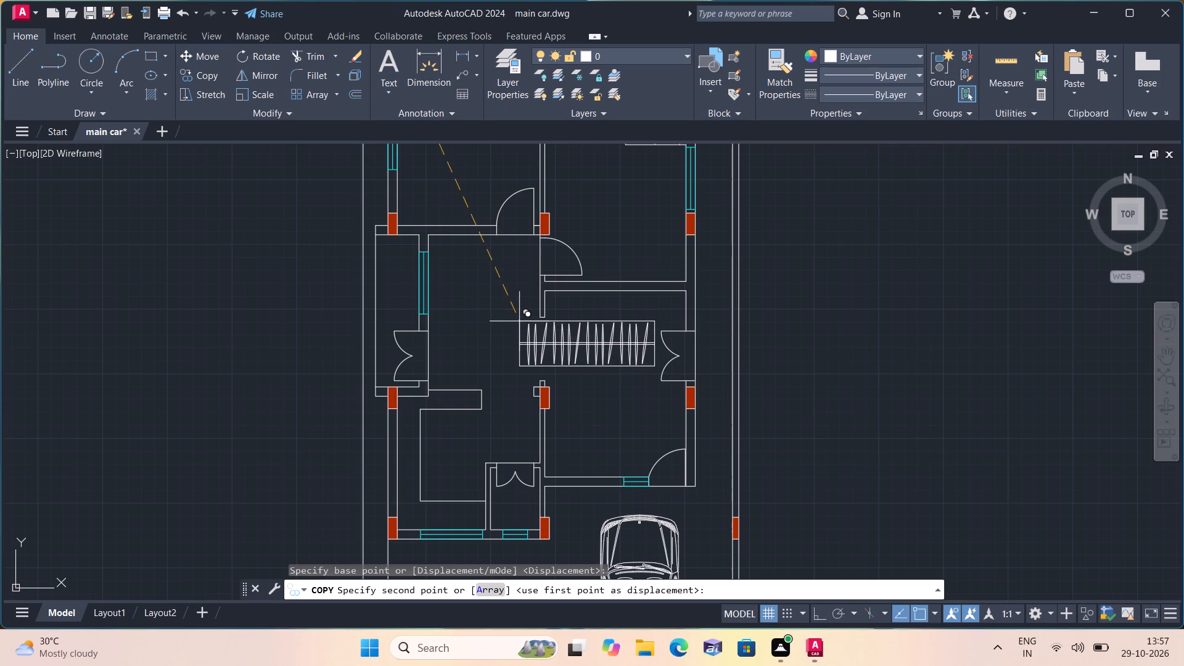
scroll(520, 323, "down", 1)
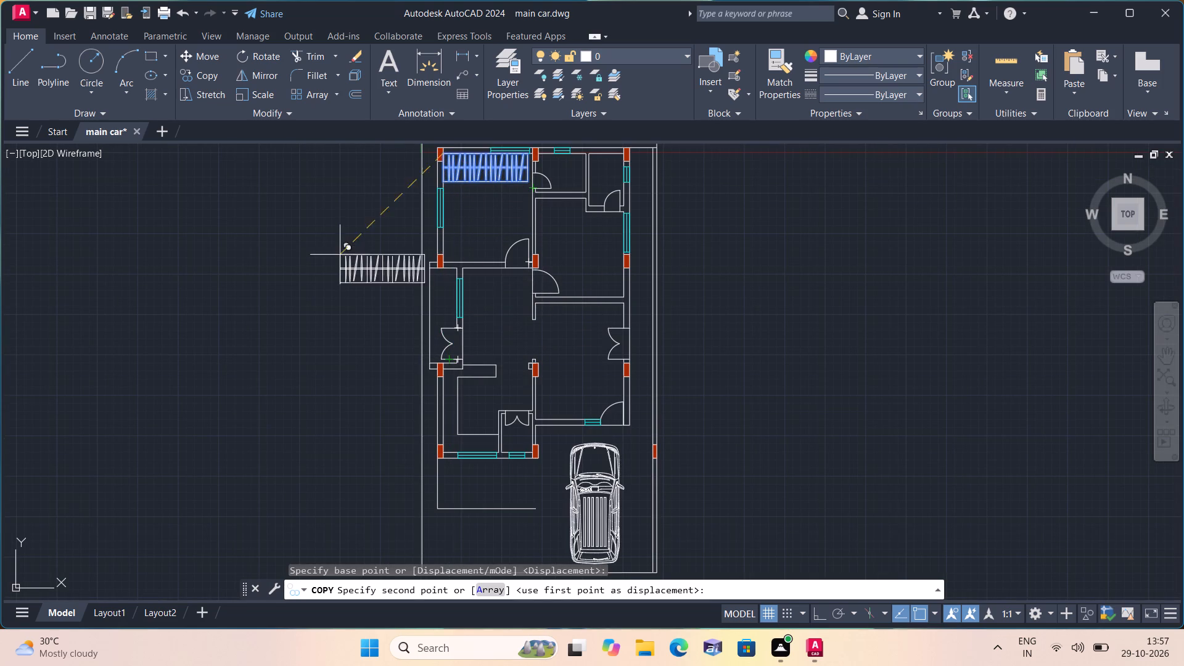
left_click(284, 229)
key("Escape")
Scale the copied wardrobe outside the plot down to about one fifth of its size.
scroll(284, 229, "up", 2)
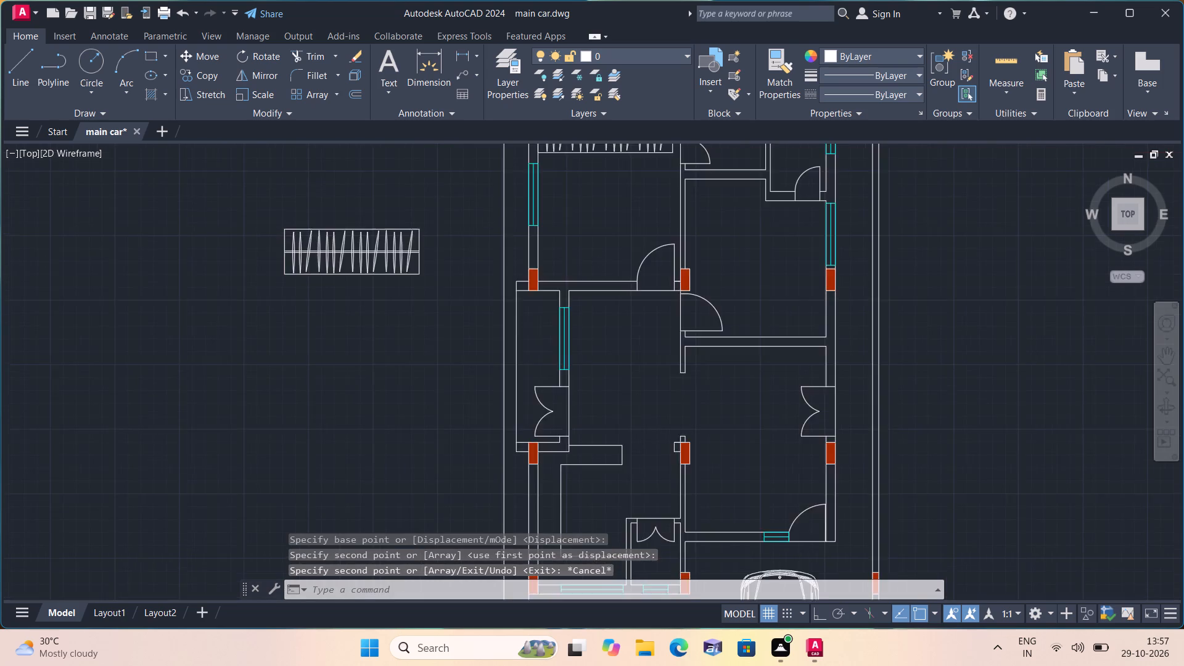
left_click_drag(245, 198, 260, 216)
left_click(528, 341)
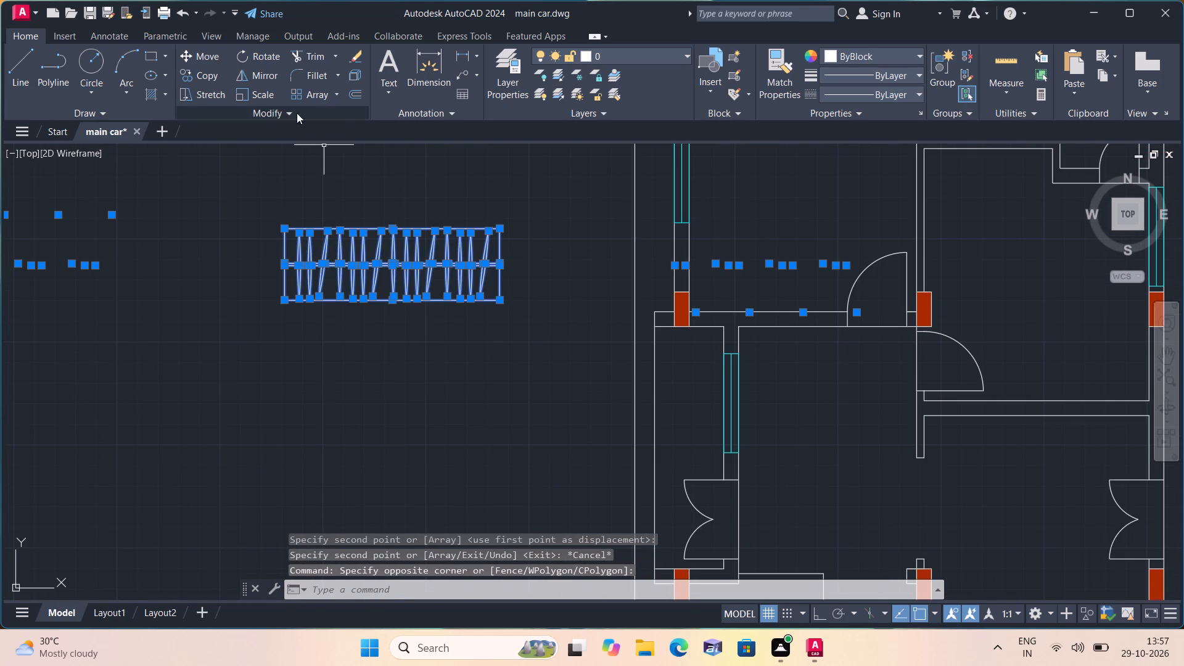
left_click(257, 93)
left_click(341, 249)
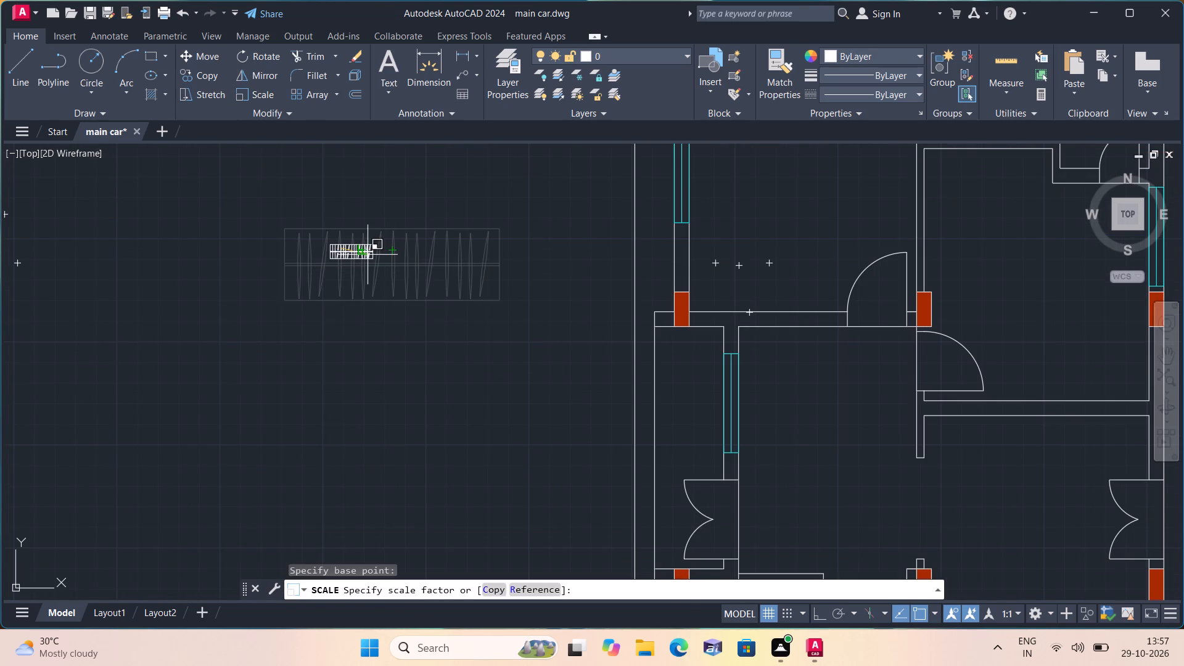
left_click(368, 255)
Move the reduced wardrobe by its upper-left corner into the upper part of the east bedroom, below the bathrooms.
scroll(347, 242, "up", 2)
left_click_drag(280, 220, 300, 244)
left_click(471, 318)
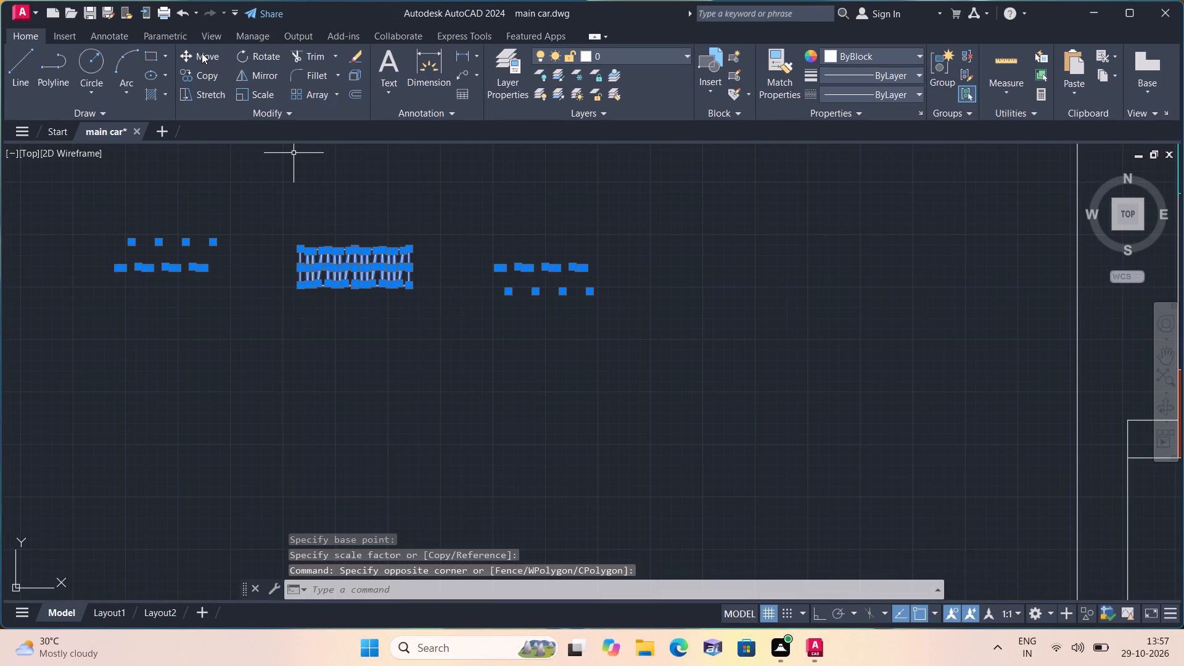
left_click(202, 53)
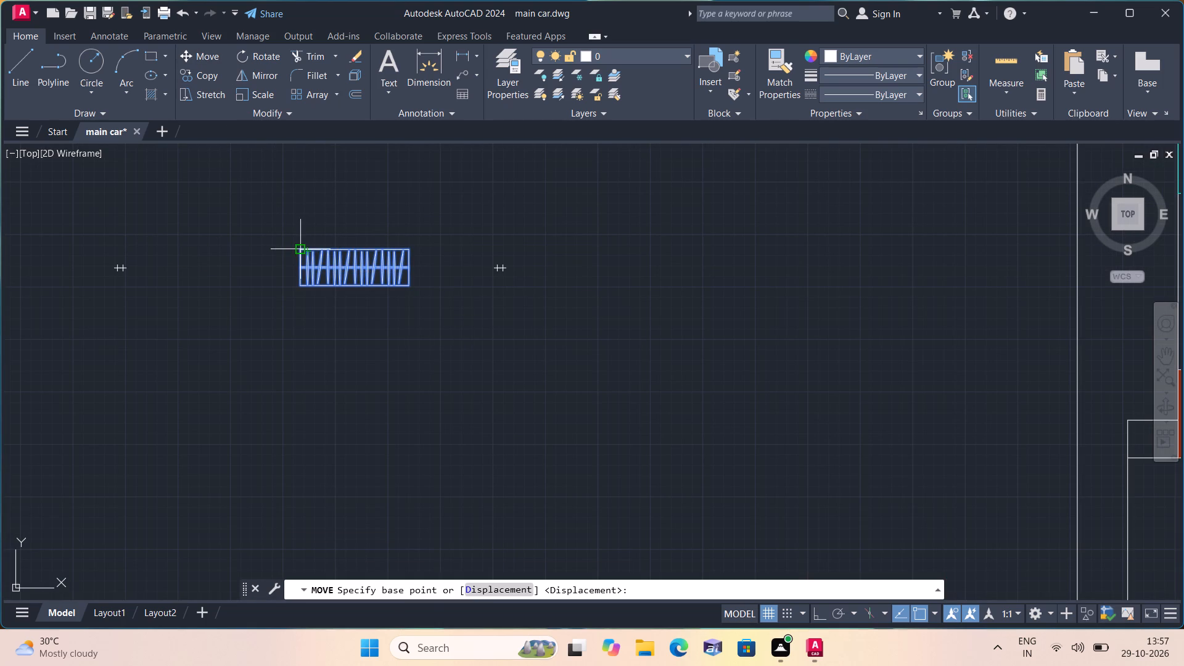
left_click(297, 246)
scroll(382, 235, "down", 3)
middle_click_drag(636, 223, 415, 352)
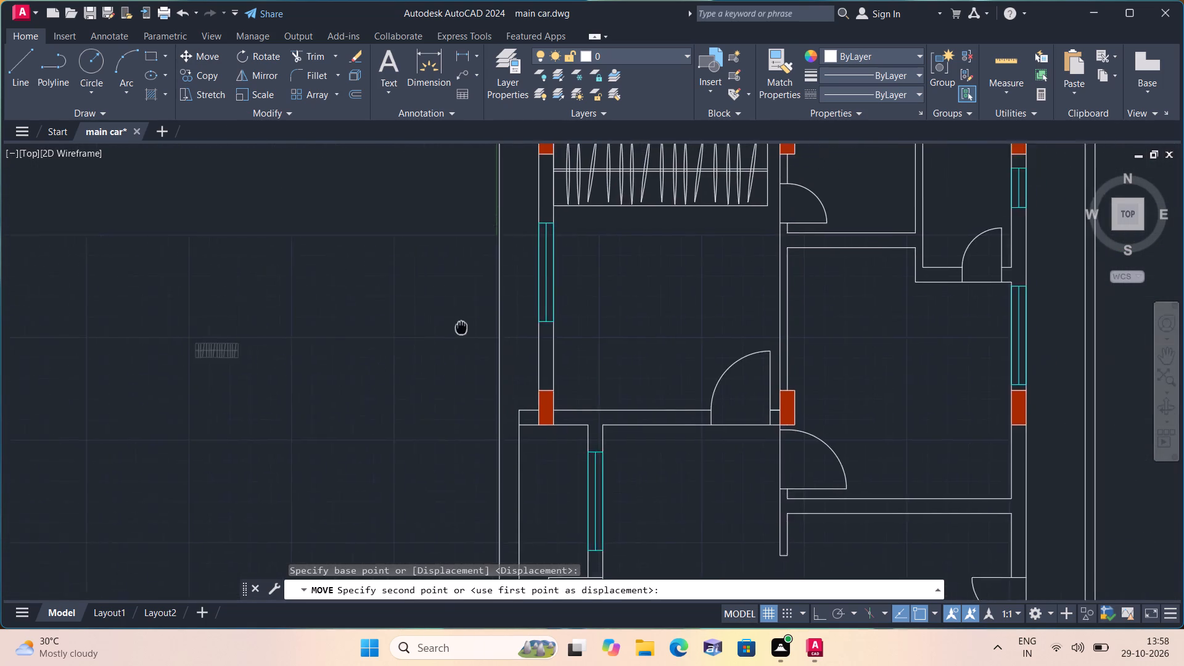
middle_click_drag(415, 352, 398, 360)
scroll(767, 295, "up", 3)
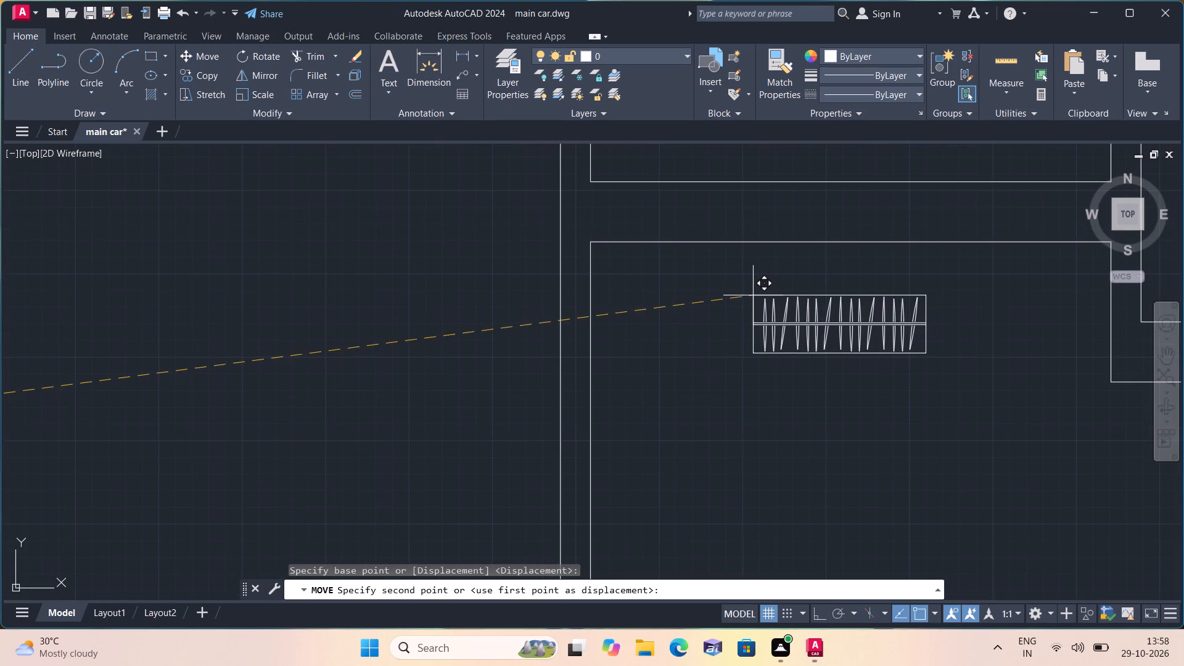
left_click(752, 298)
Scale the east bedroom's wardrobe up to nearly three times its size from a base point inside it.
scroll(803, 328, "up", 1)
left_click(1051, 404)
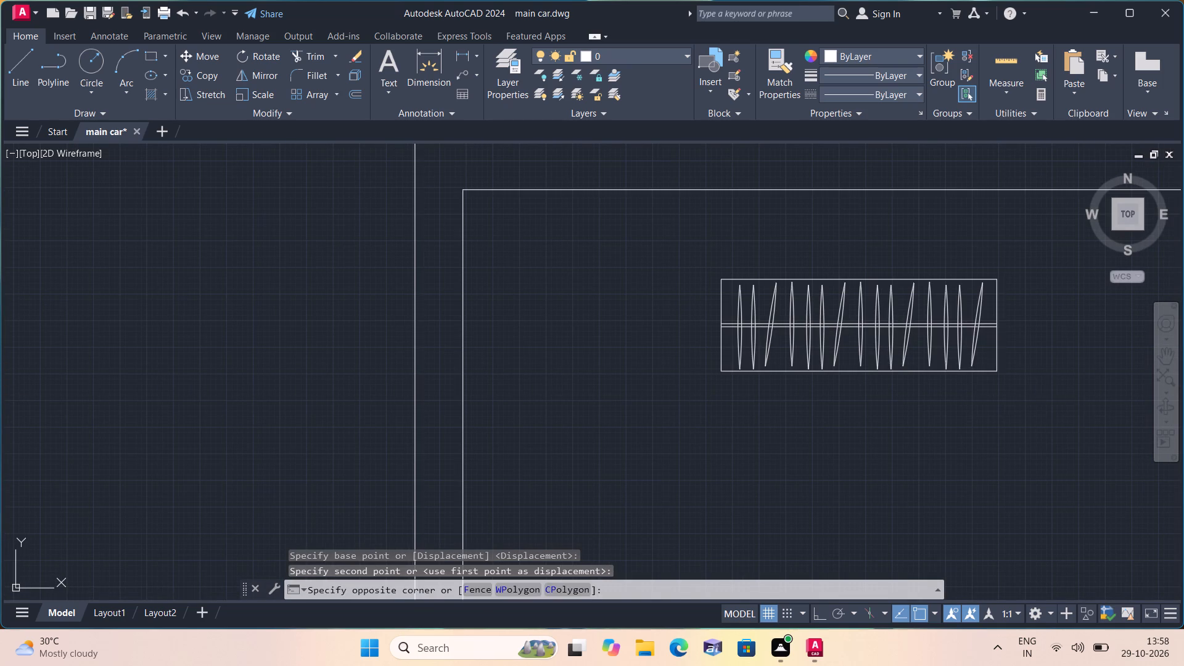
left_click(646, 253)
scroll(645, 253, "down", 2)
middle_click_drag(636, 252, 487, 293)
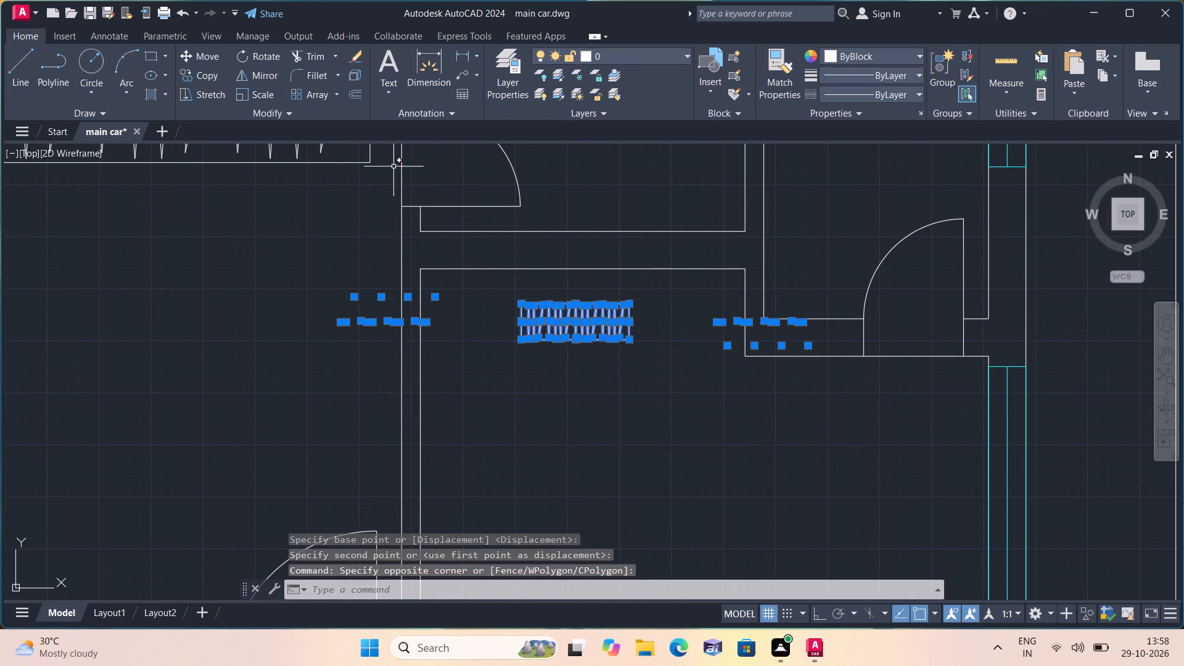
left_click(267, 91)
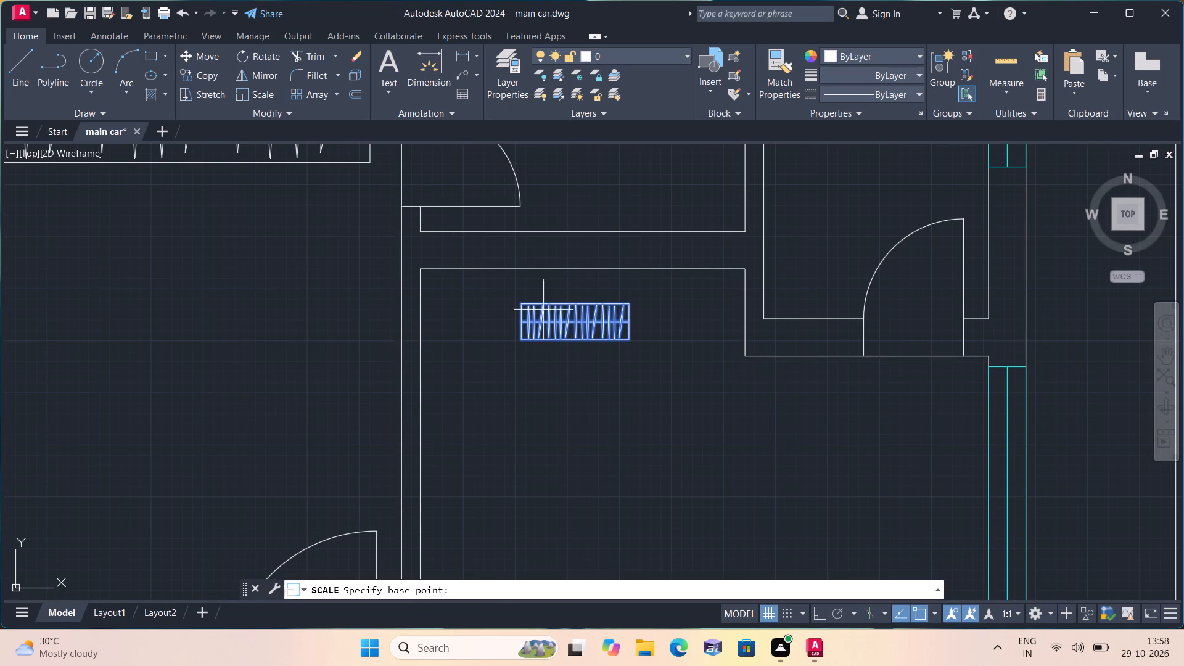
left_click(557, 320)
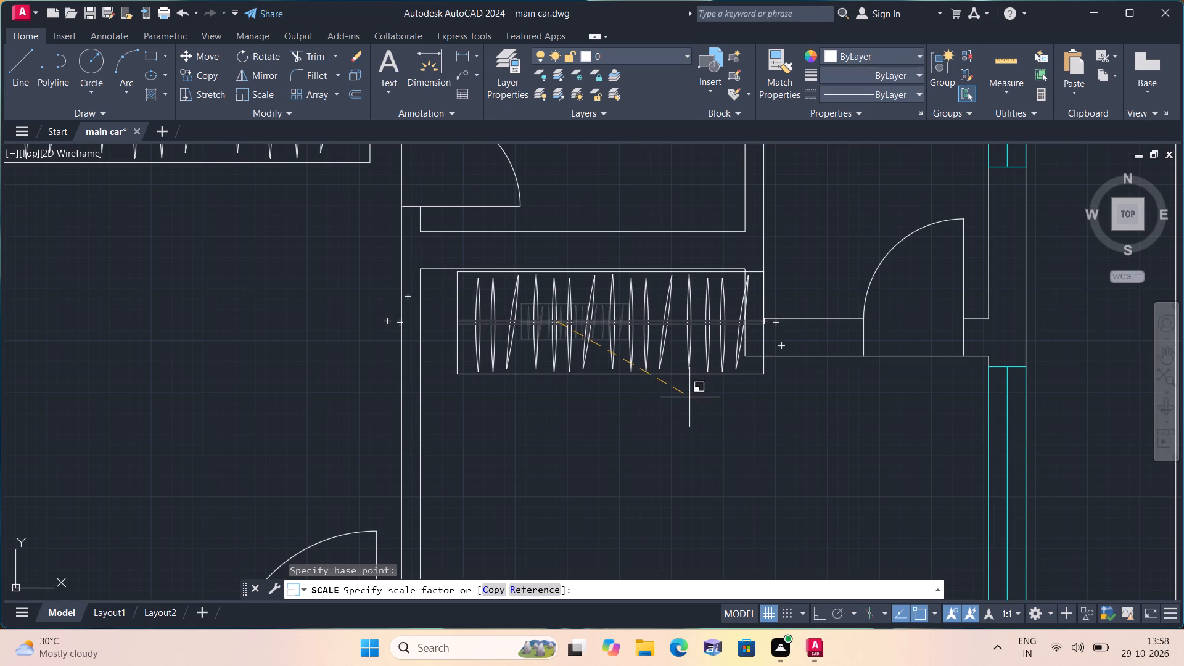
left_click(688, 397)
Move the complete enlarged wardrobe by its upper-left corner to the north-west inner corner of the east bedroom.
scroll(676, 373, "up", 1)
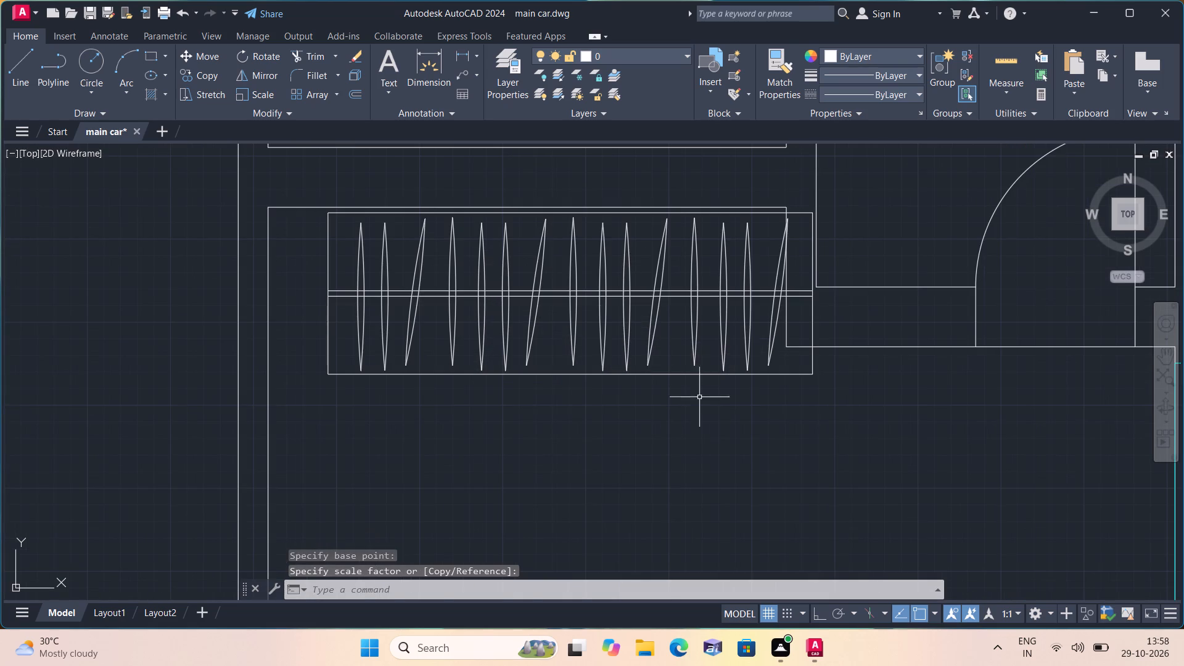
left_click_drag(714, 409, 712, 402)
left_click(317, 221)
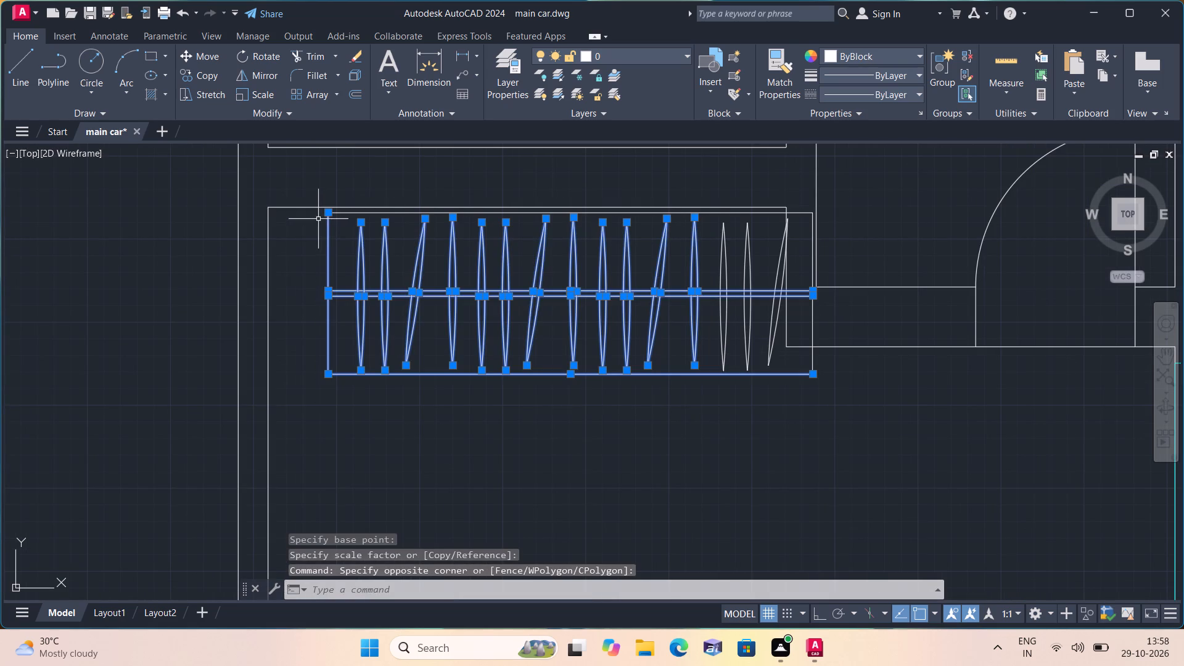
scroll(341, 209, "up", 1)
left_click(342, 213)
scroll(343, 214, "down", 2)
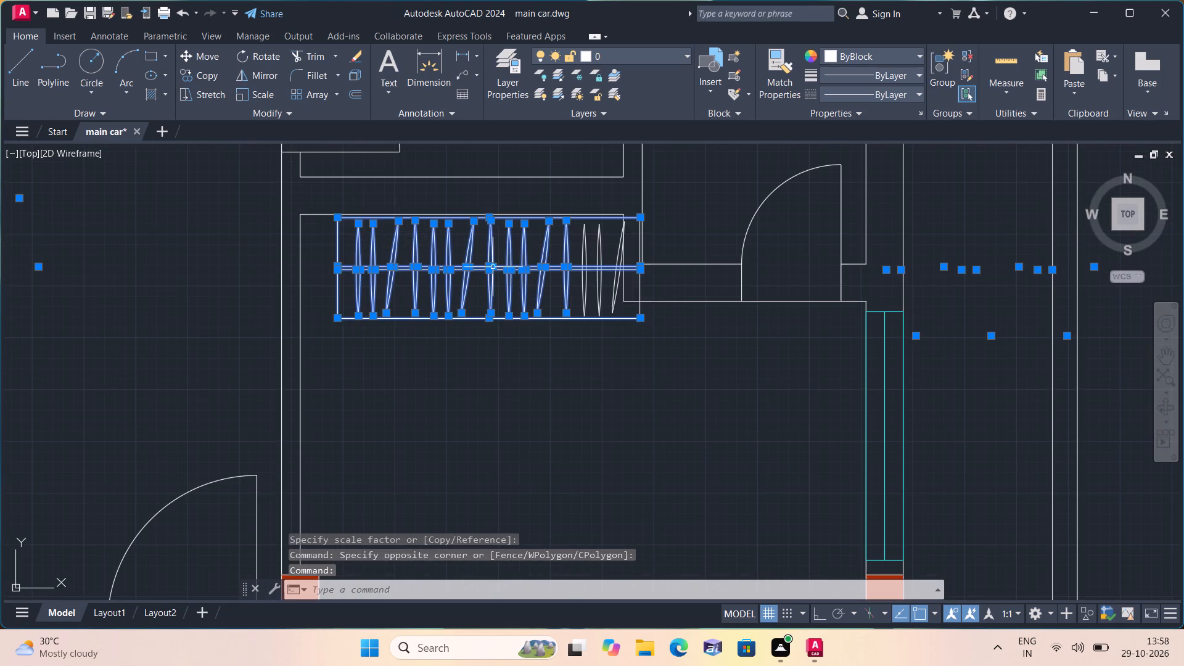
scroll(651, 304, "up", 1)
left_click(606, 323)
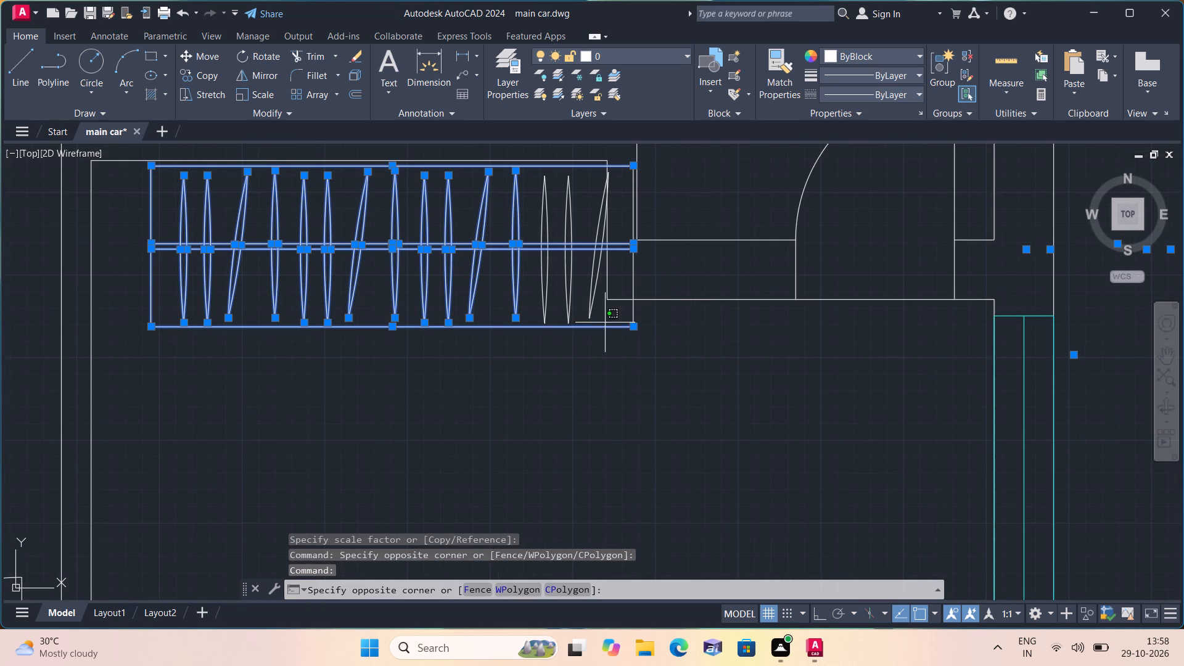
left_click(496, 303)
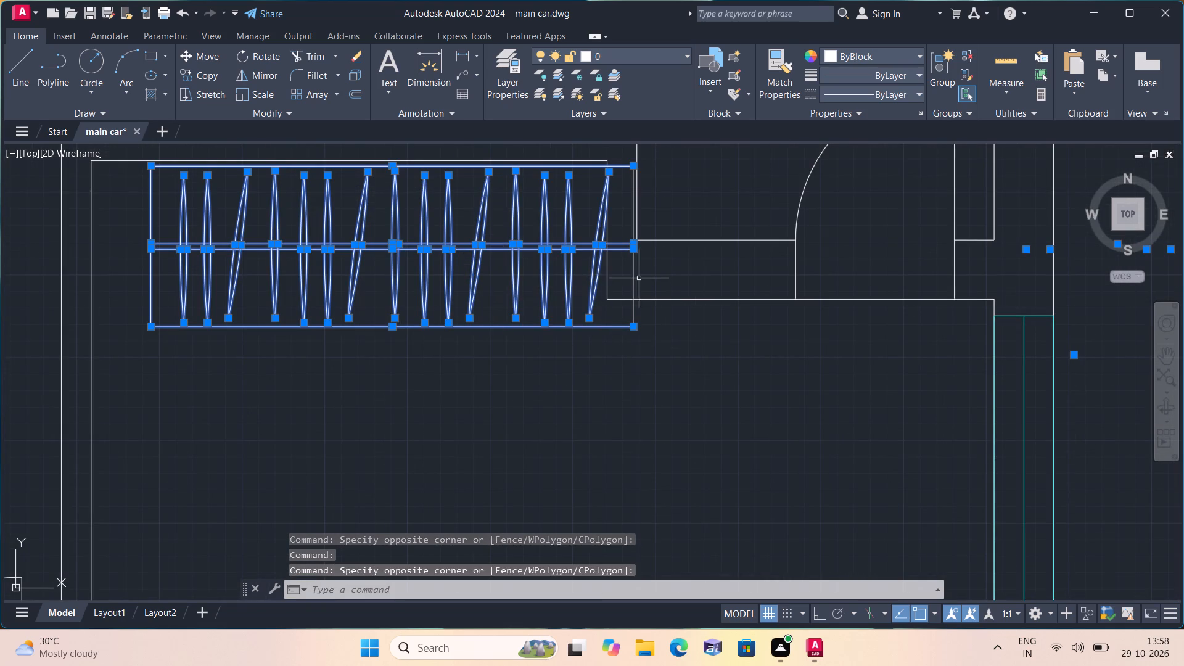
left_click(634, 277)
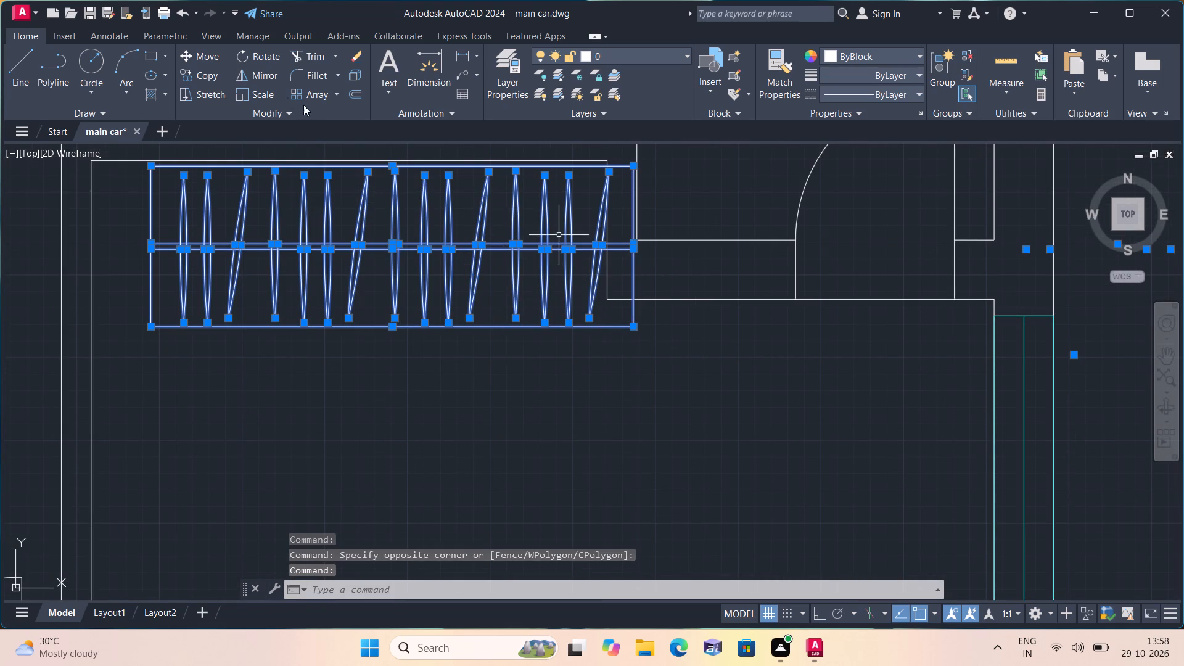
left_click(192, 56)
middle_click_drag(189, 191, 256, 262)
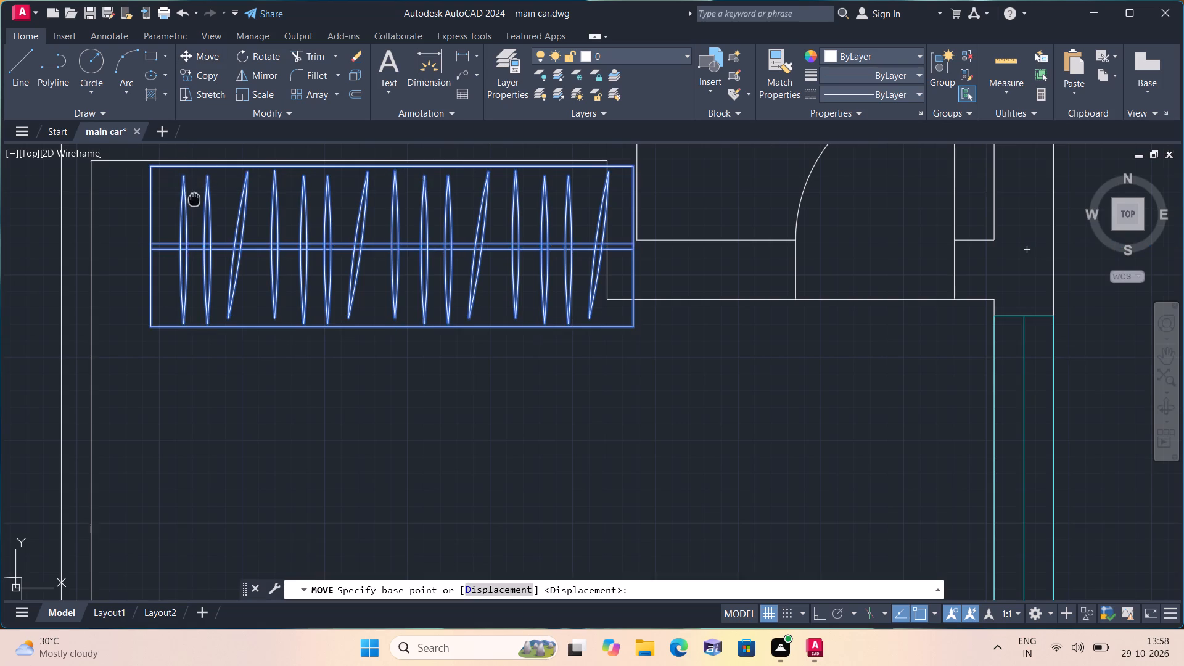
middle_click_drag(256, 262, 261, 266)
left_click(224, 244)
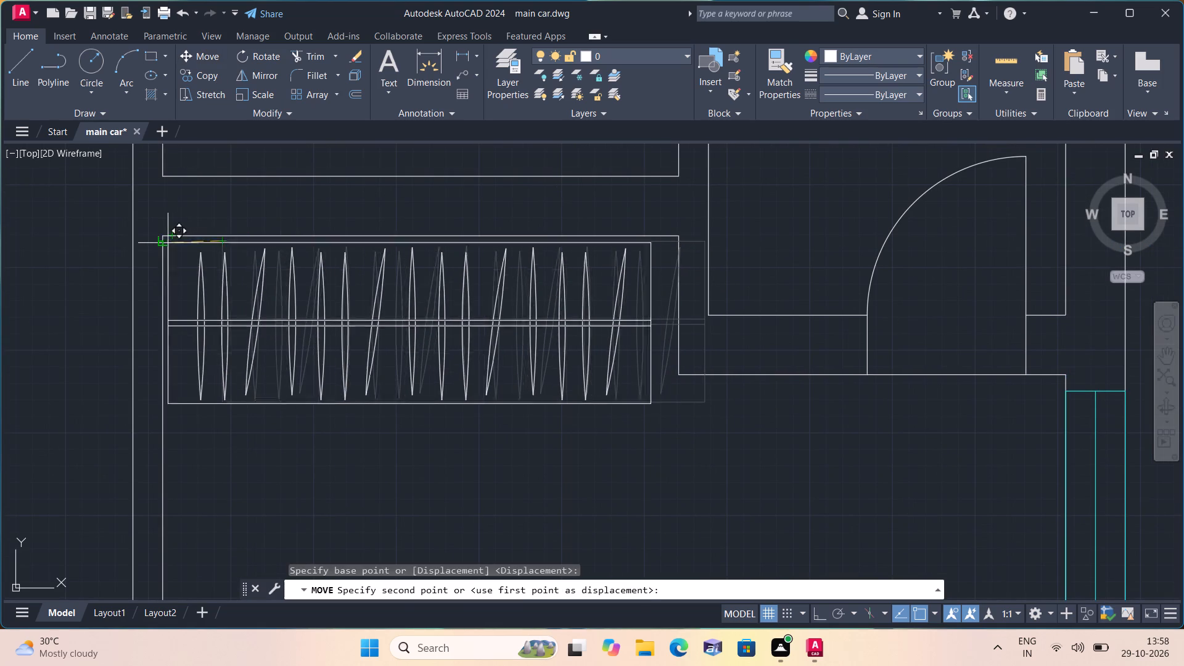
left_click(166, 232)
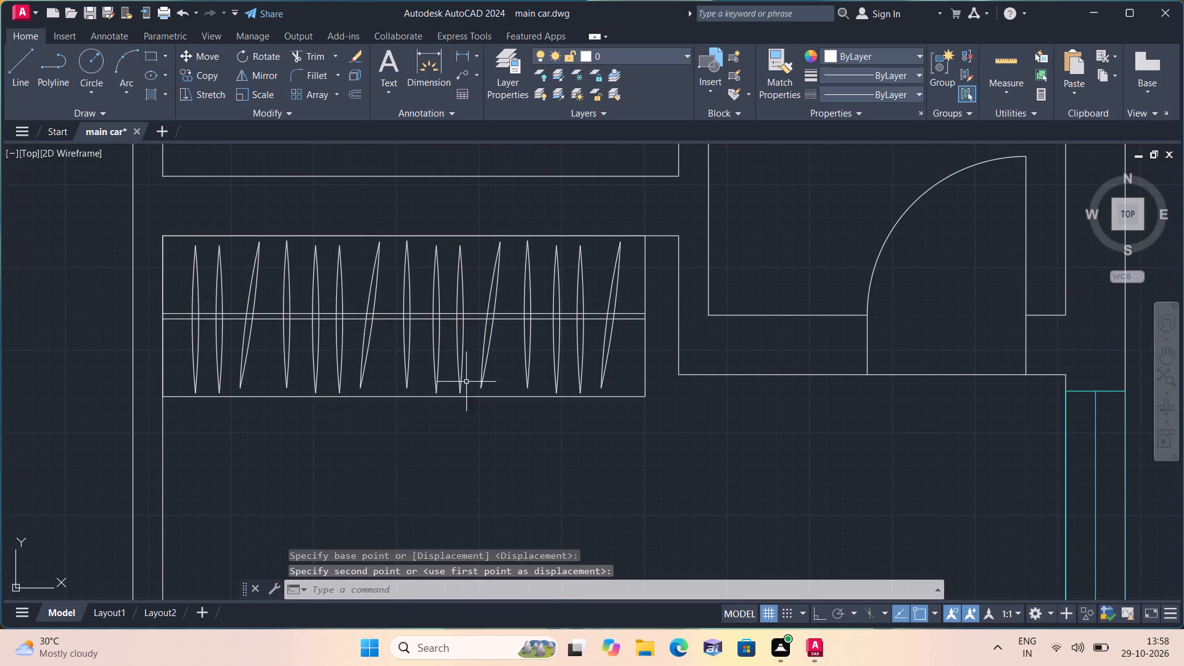
Copy the east bedroom's wardrobe by its upper-left corner into the kitchen and near the north-west inner corner of the dining area.
left_click(659, 416)
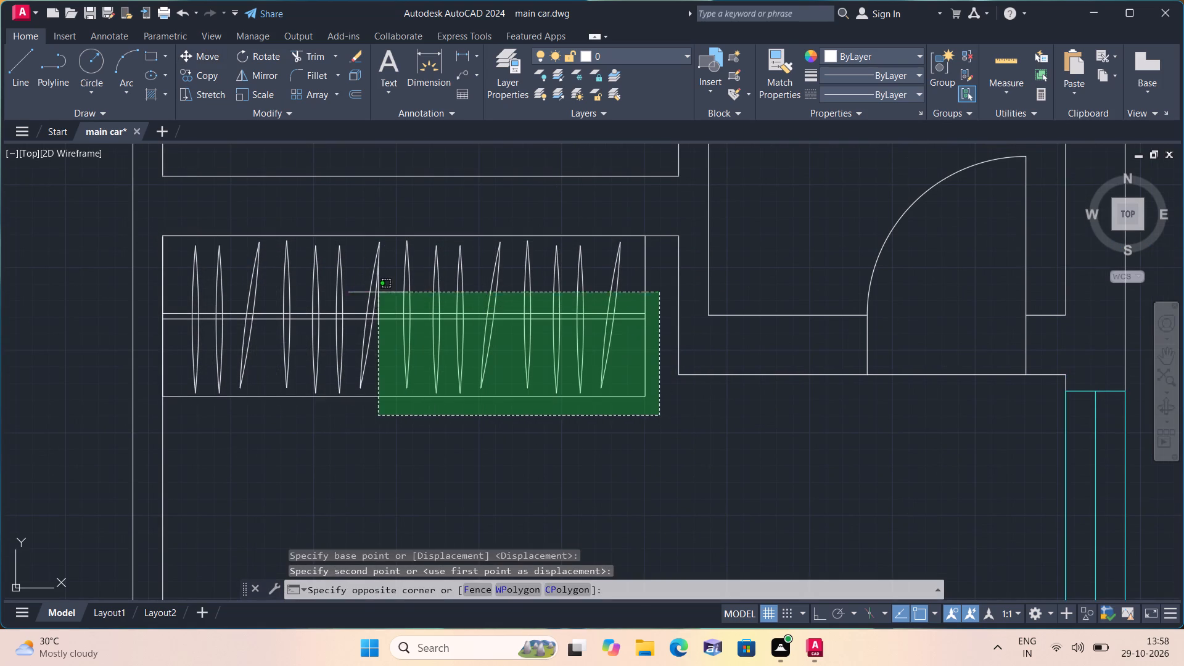
left_click(170, 255)
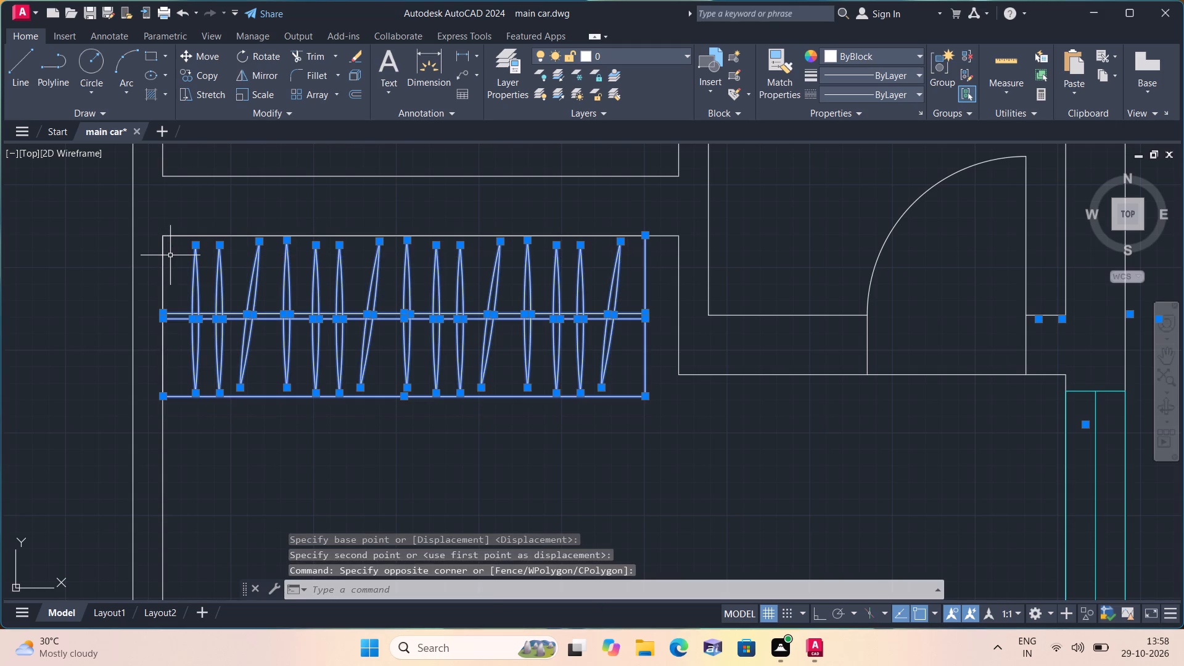
left_click(179, 237)
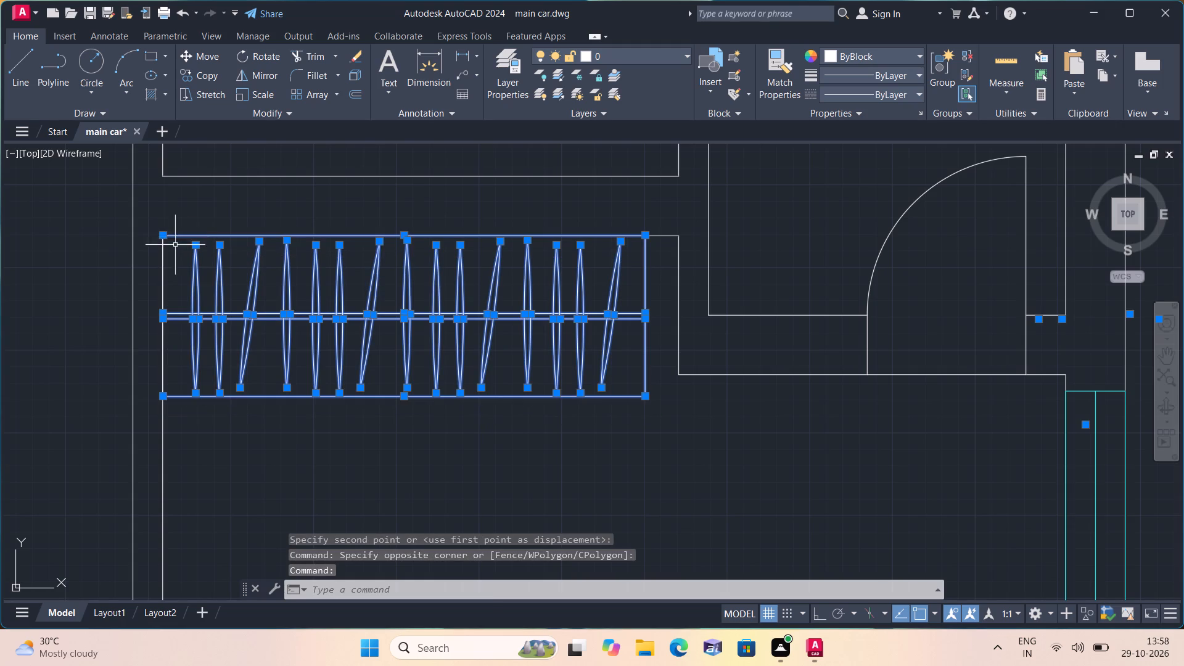
left_click(162, 253)
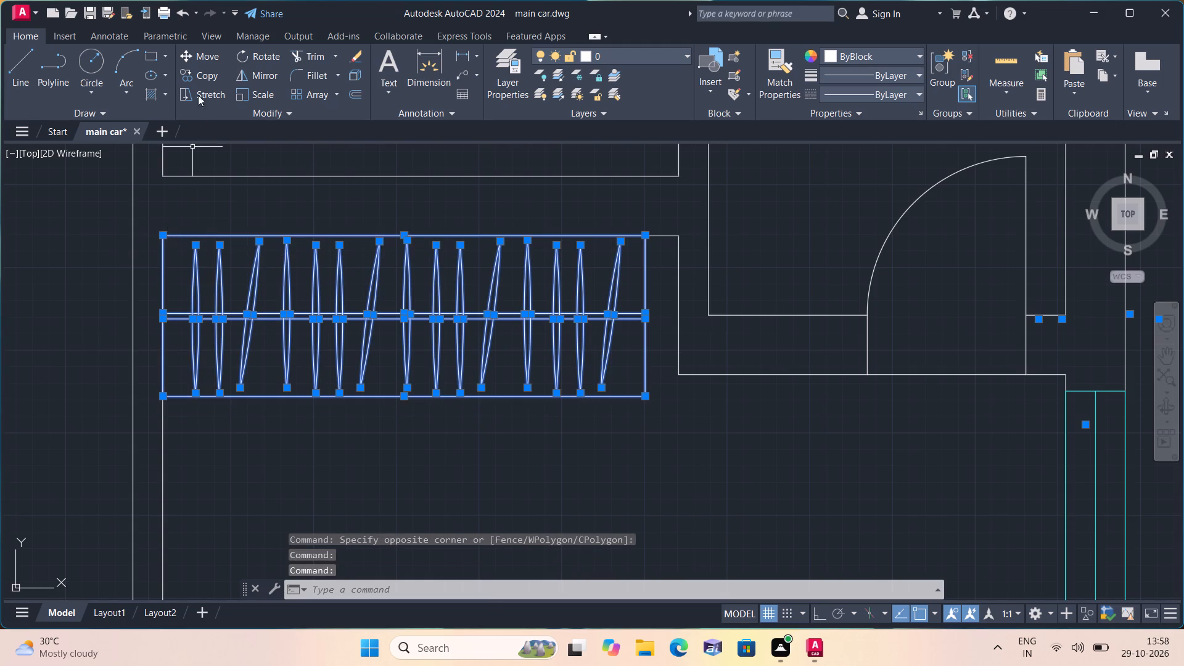
left_click(199, 74)
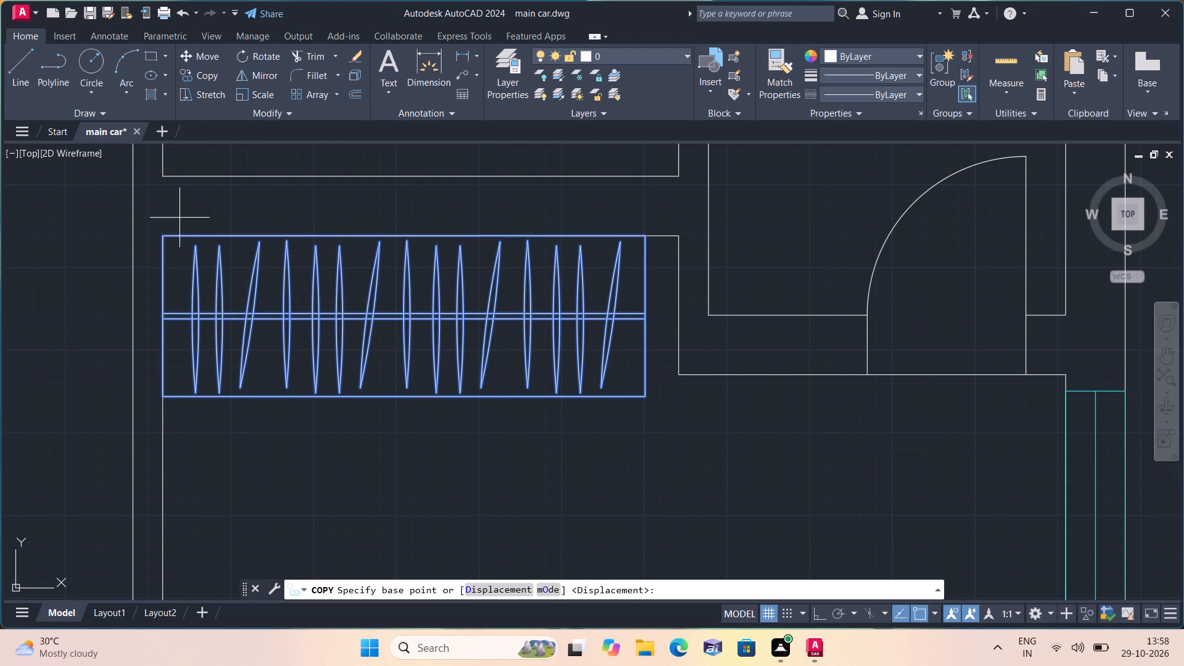
left_click(163, 234)
scroll(228, 284, "down", 3)
middle_click_drag(258, 295, 373, 194)
scroll(424, 149, "down", 2)
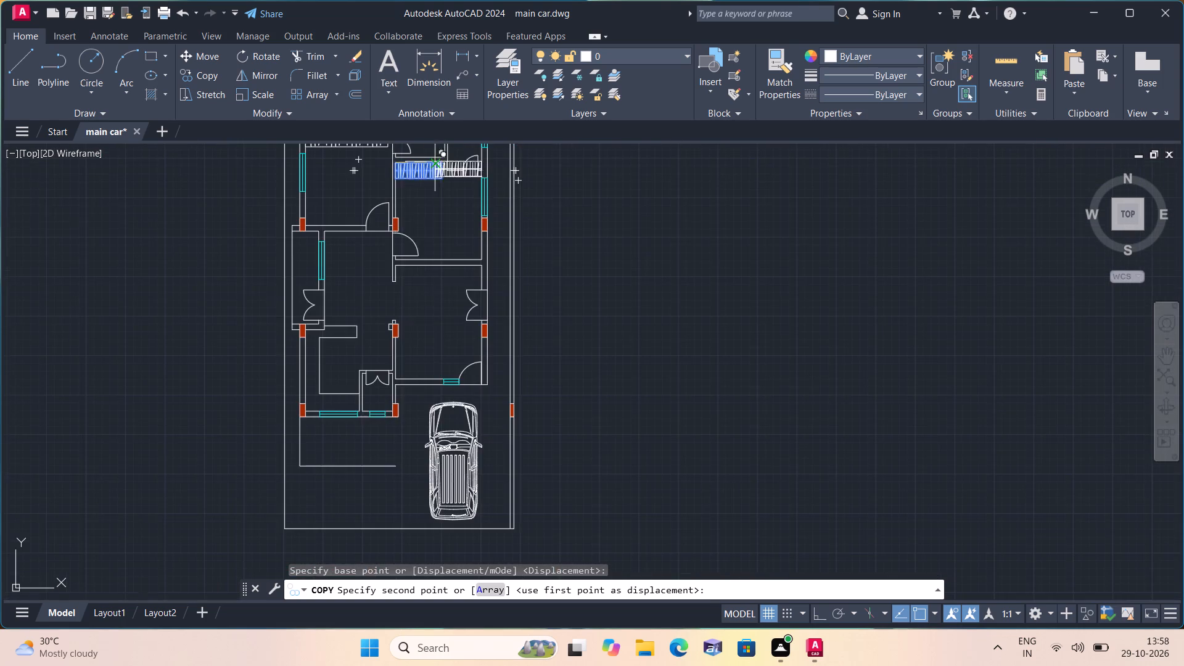
scroll(334, 384, "up", 3)
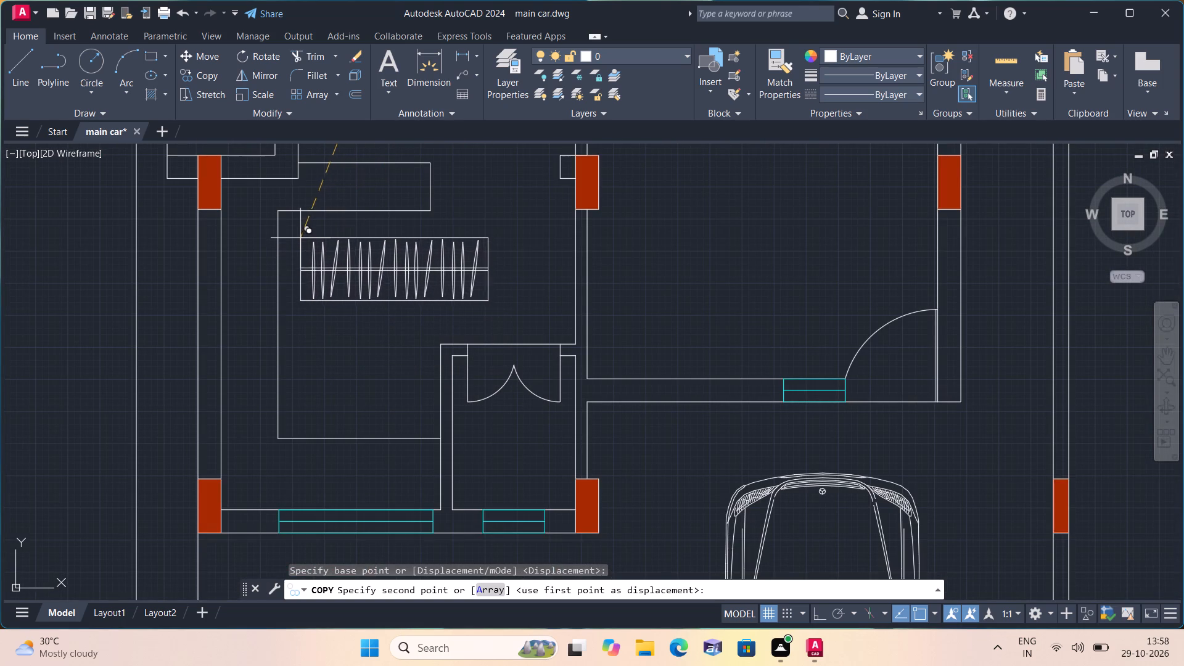
left_click(293, 233)
scroll(301, 246, "down", 2)
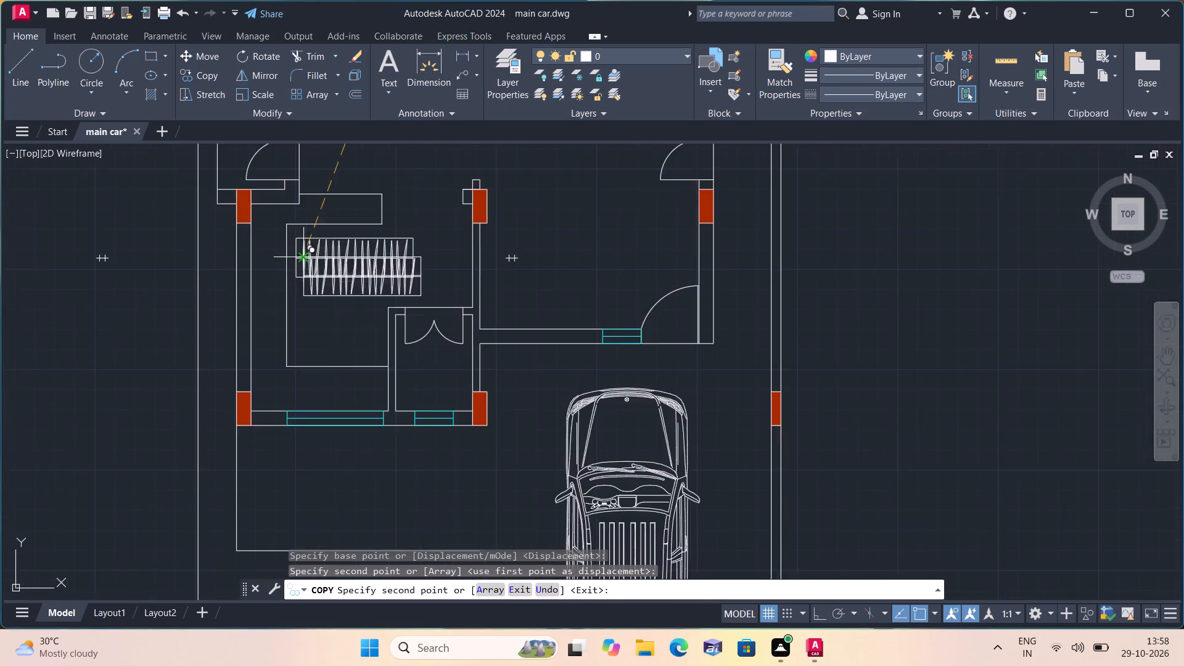
scroll(353, 451, "down", 2)
scroll(359, 278, "up", 5)
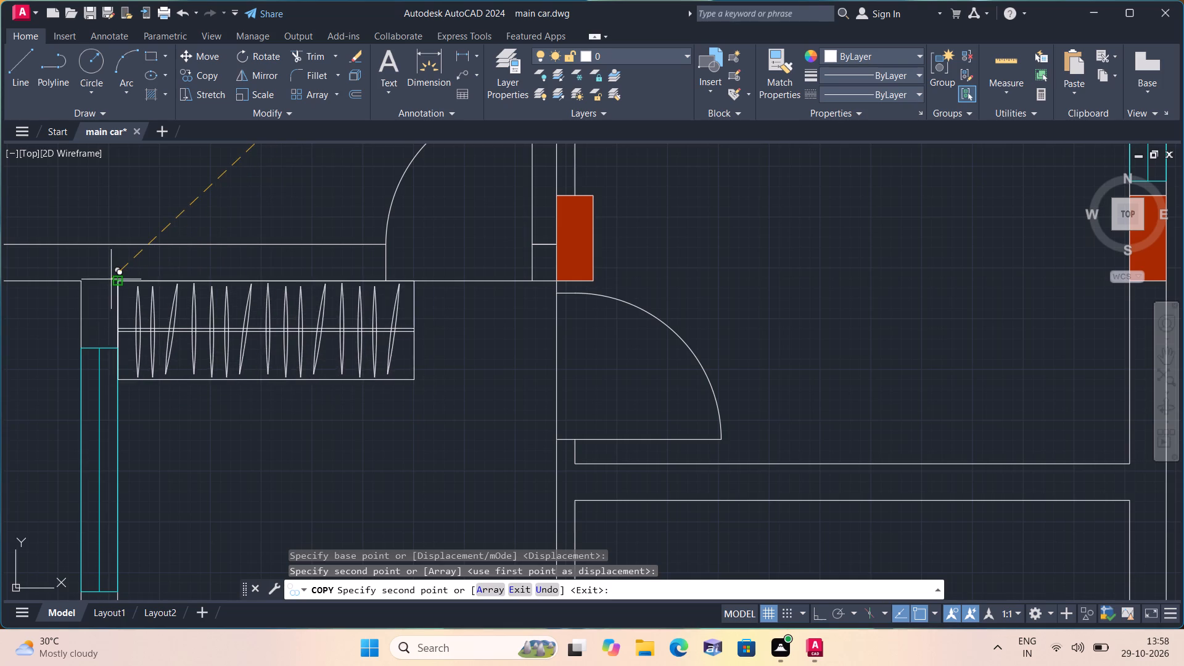
left_click(134, 295)
key("Escape")
Delete the wardrobe copy in the kitchen.
scroll(183, 305, "down", 3)
middle_click_drag(209, 363, 265, 309)
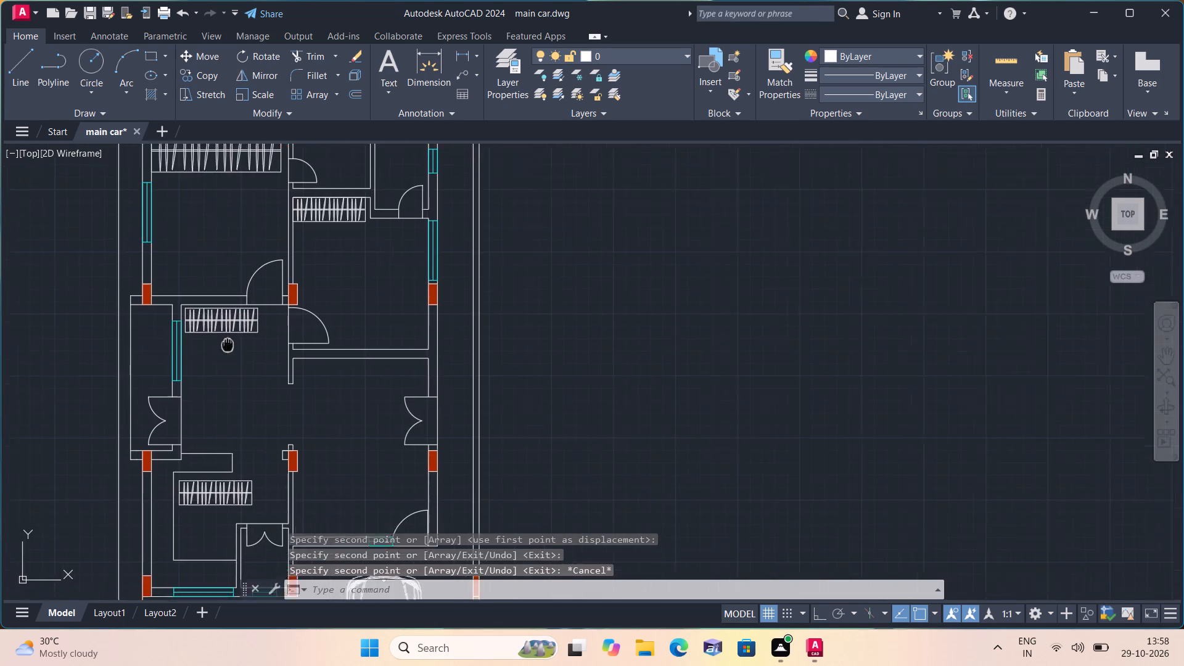
middle_click_drag(265, 309, 295, 276)
scroll(303, 425, "up", 2)
left_click(377, 438)
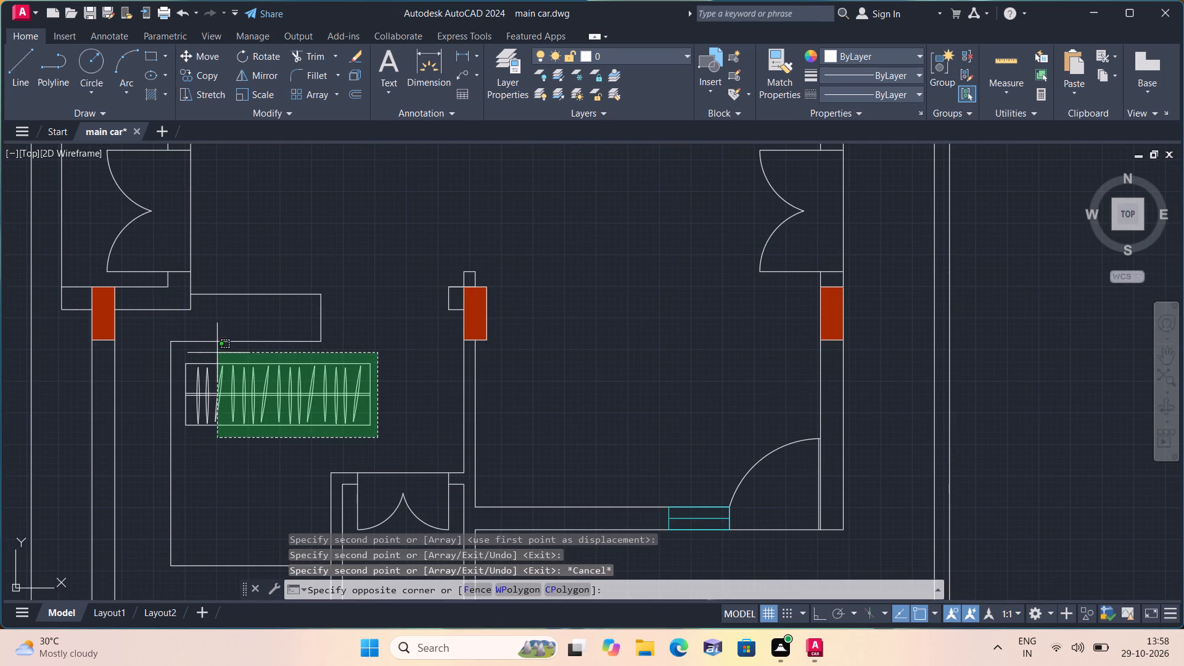
left_click(179, 360)
key("Delete")
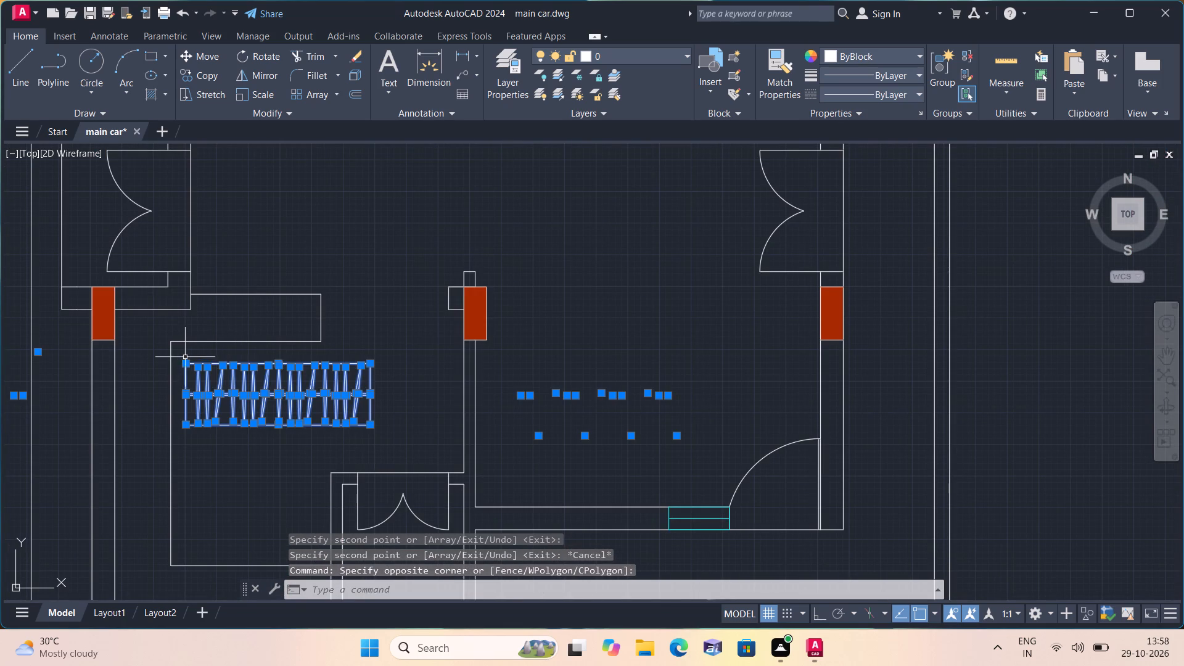
Scale the dining area's wardrobe copy down to about three quarters of its size from a base point inside it.
middle_click_drag(284, 276, 406, 585)
scroll(284, 284, "down", 1)
scroll(467, 458, "up", 1)
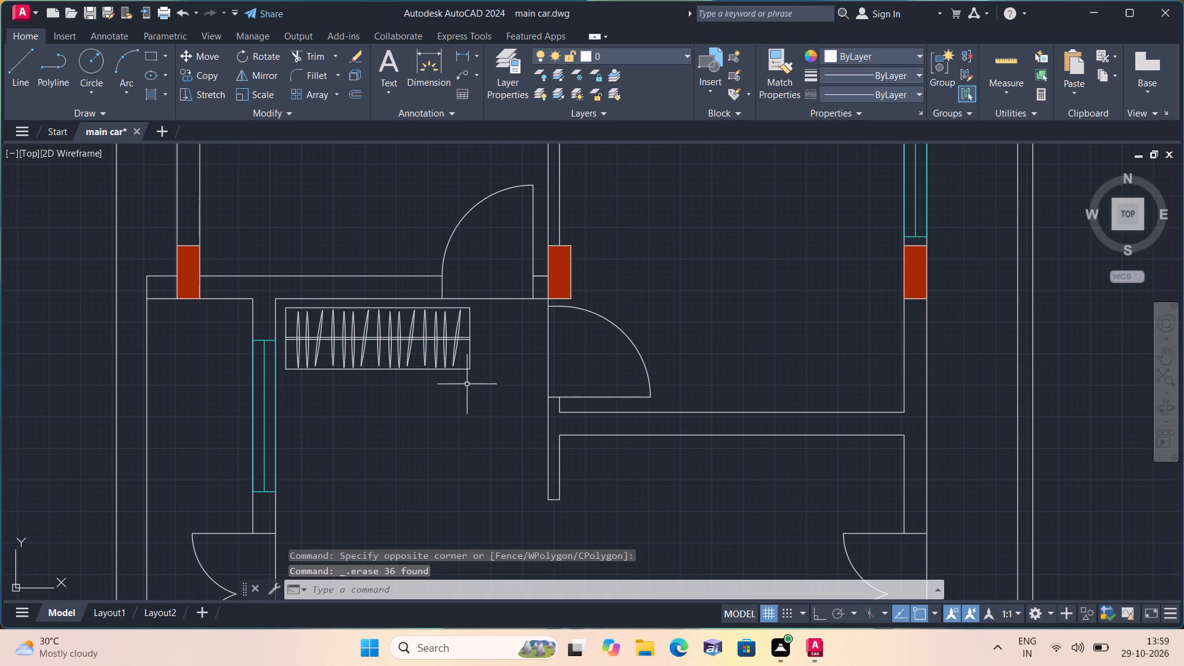
middle_click_drag(463, 379, 503, 472)
scroll(524, 469, "up", 2)
left_click(524, 468)
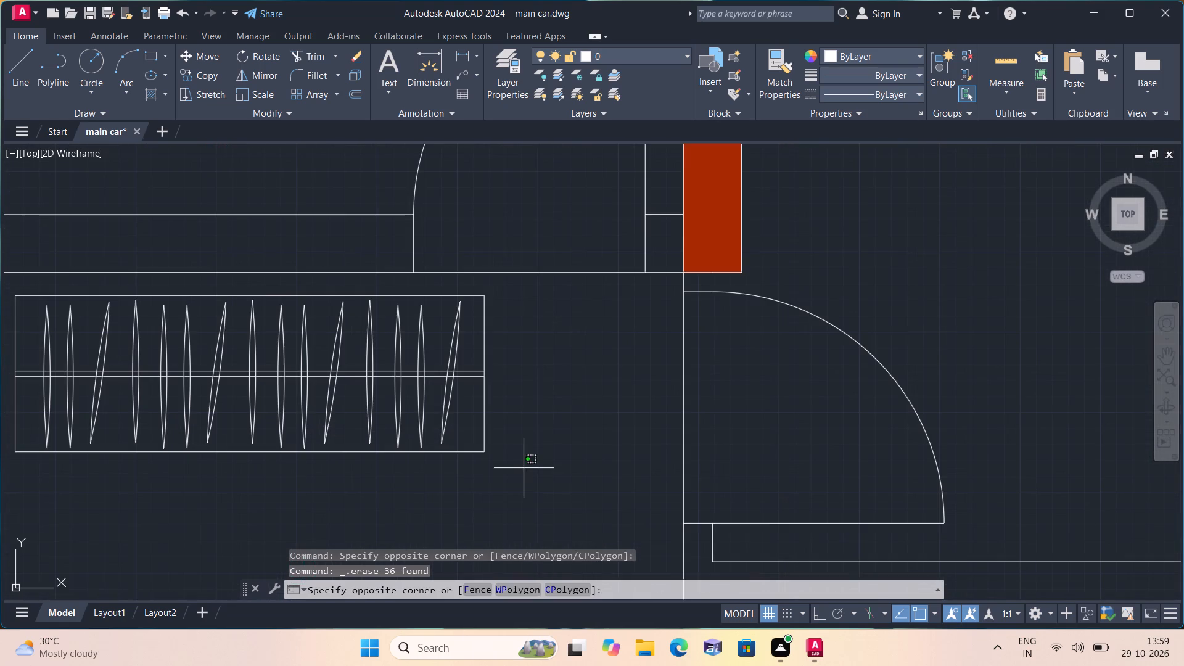
scroll(420, 401, "down", 1)
middle_click_drag(420, 401, 447, 450)
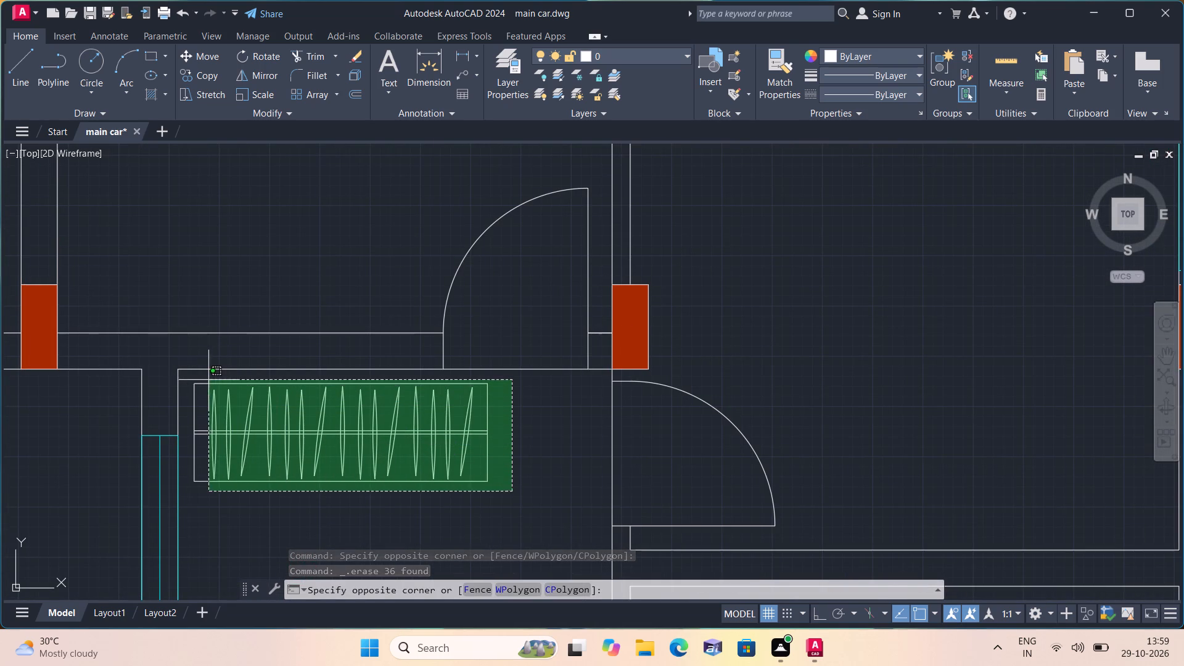
left_click(193, 380)
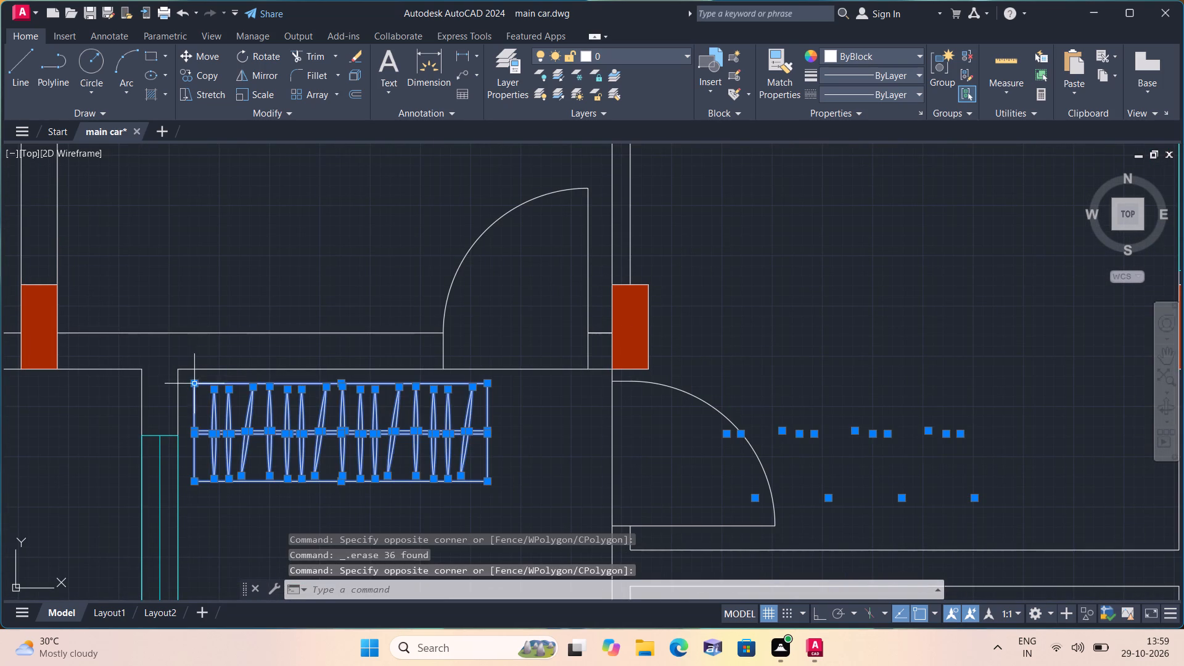
left_click(259, 94)
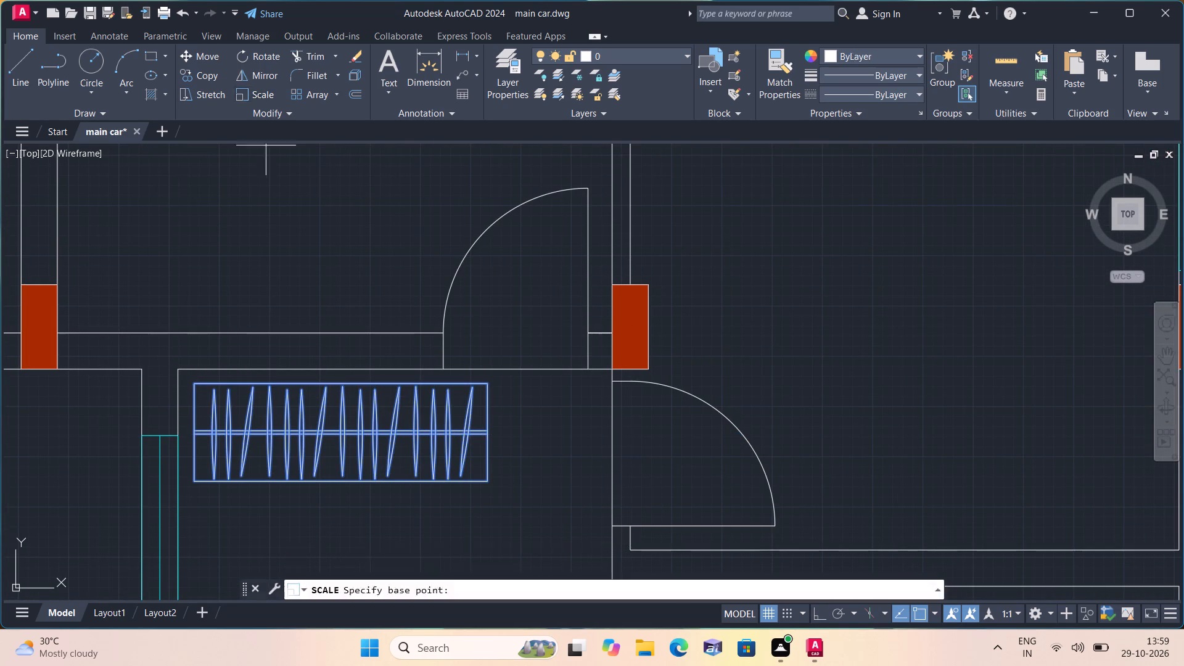
left_click(234, 402)
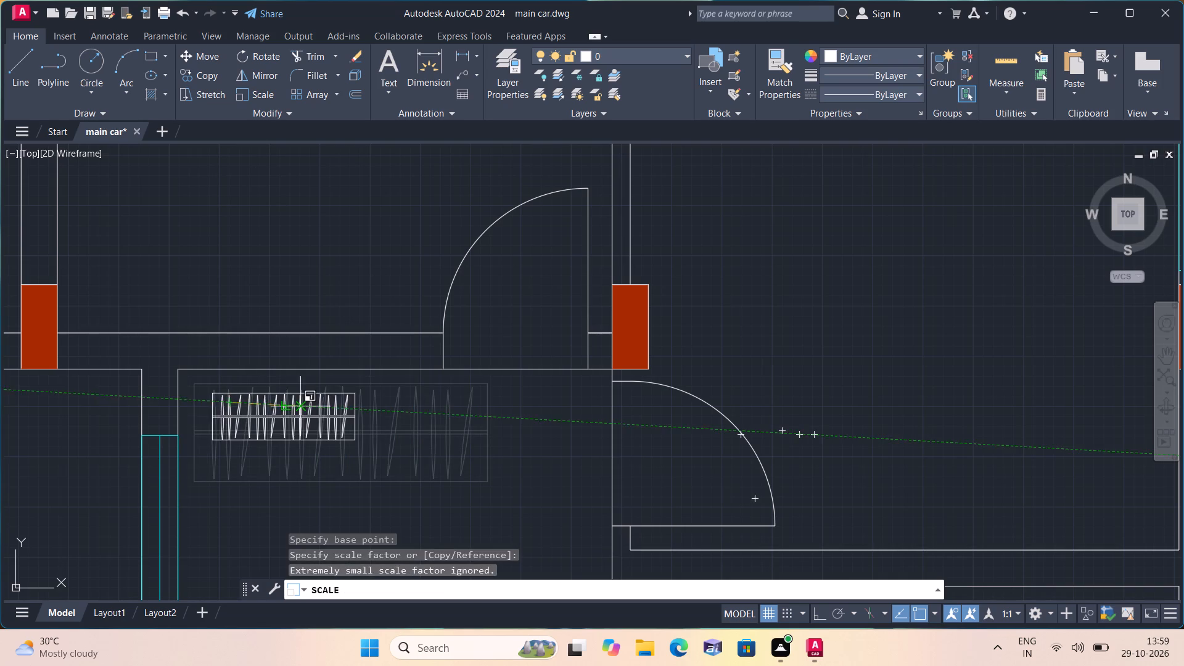
left_click(342, 413)
Move the reduced wardrobe by its upper-left corner to the north-west inner corner of the dining area.
scroll(394, 454, "up", 1)
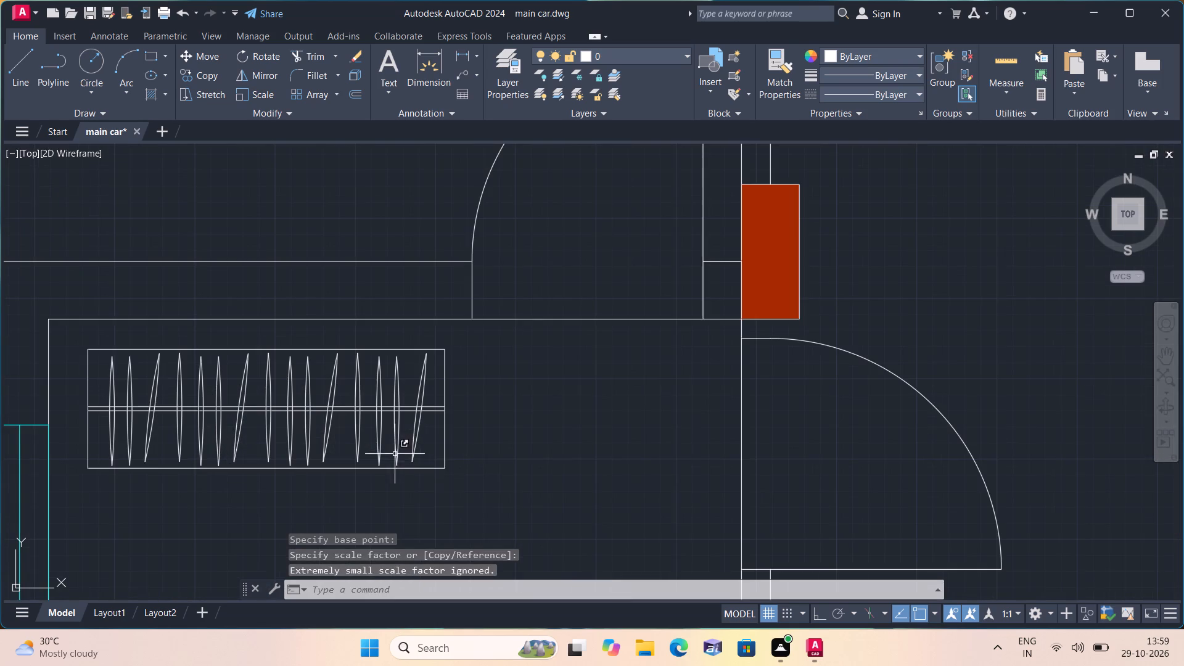
left_click_drag(496, 504, 488, 496)
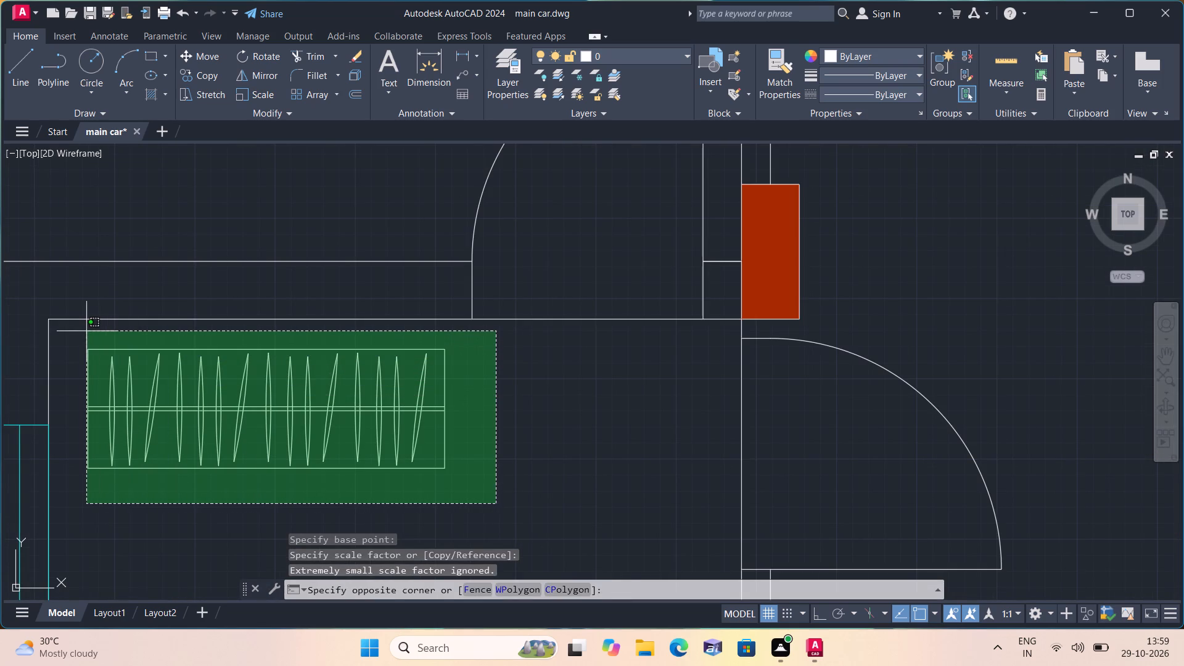
left_click(81, 331)
left_click(202, 53)
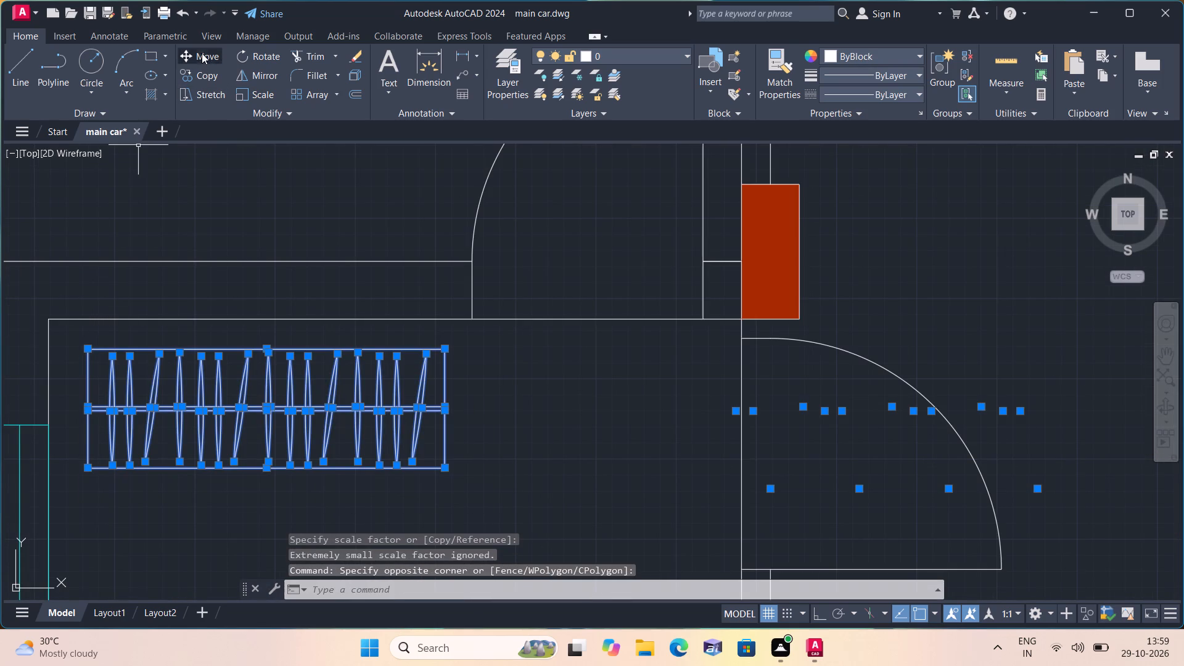
left_click(86, 350)
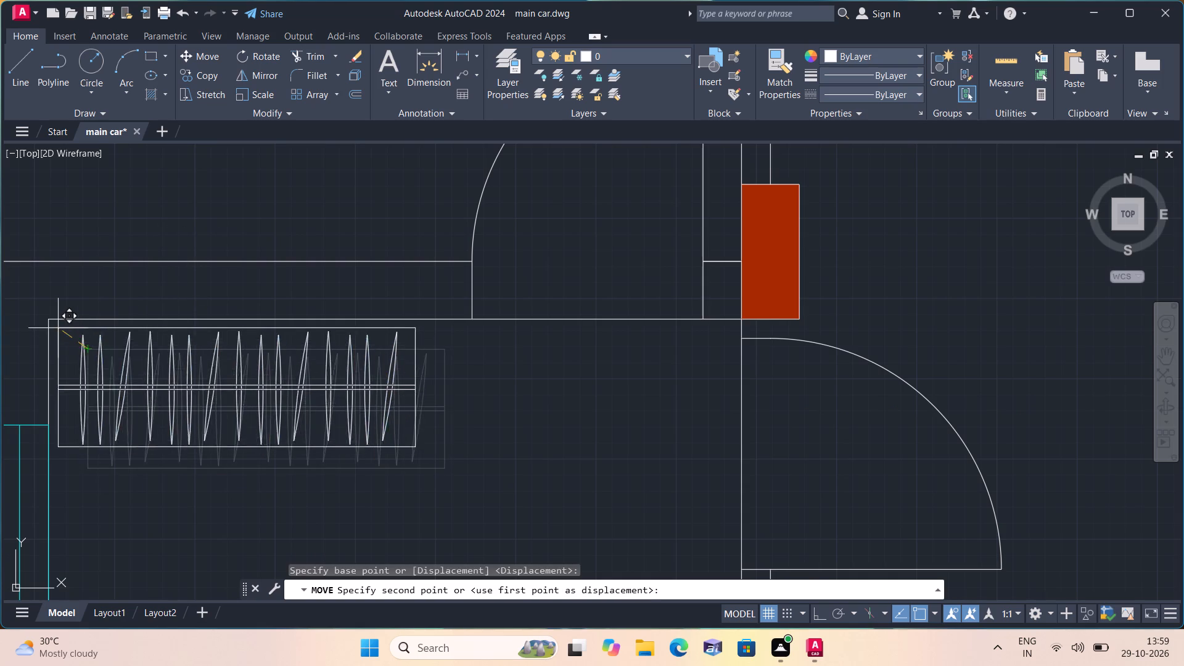
left_click(45, 320)
Scale the six-chair dining set outside the plot down to about 3% of its size from a base point inside the table.
scroll(64, 320, "down", 1)
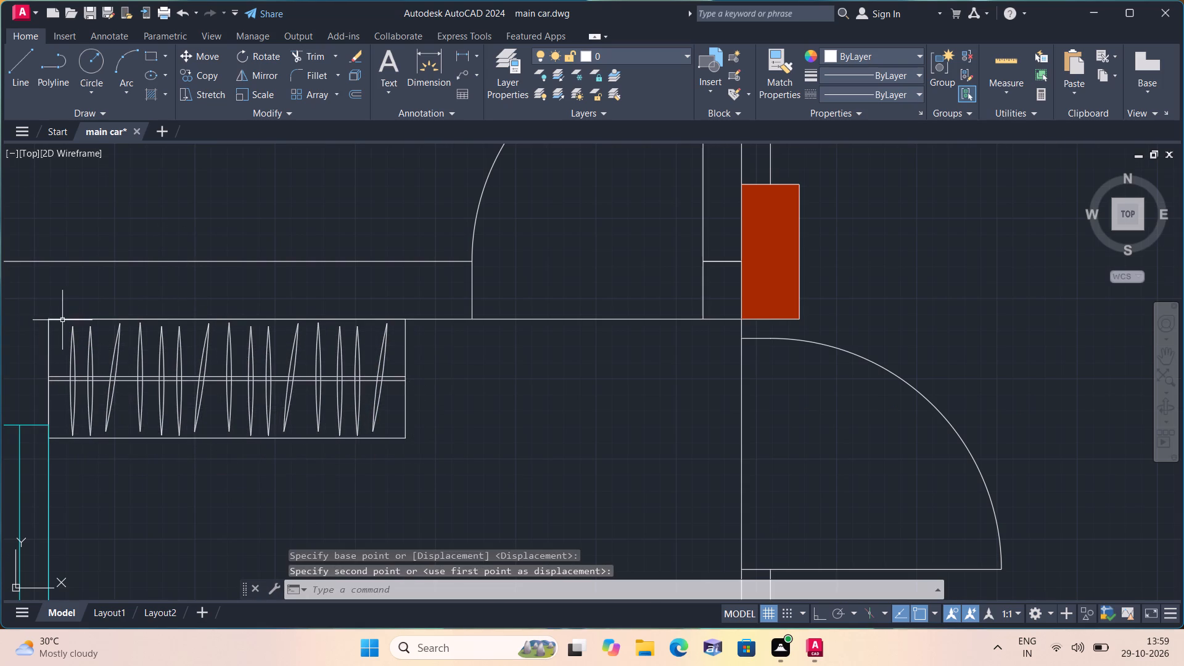
scroll(64, 320, "down", 1)
scroll(205, 368, "down", 1)
middle_click_drag(205, 368, 358, 449)
scroll(205, 368, "down", 1)
scroll(358, 449, "down", 4)
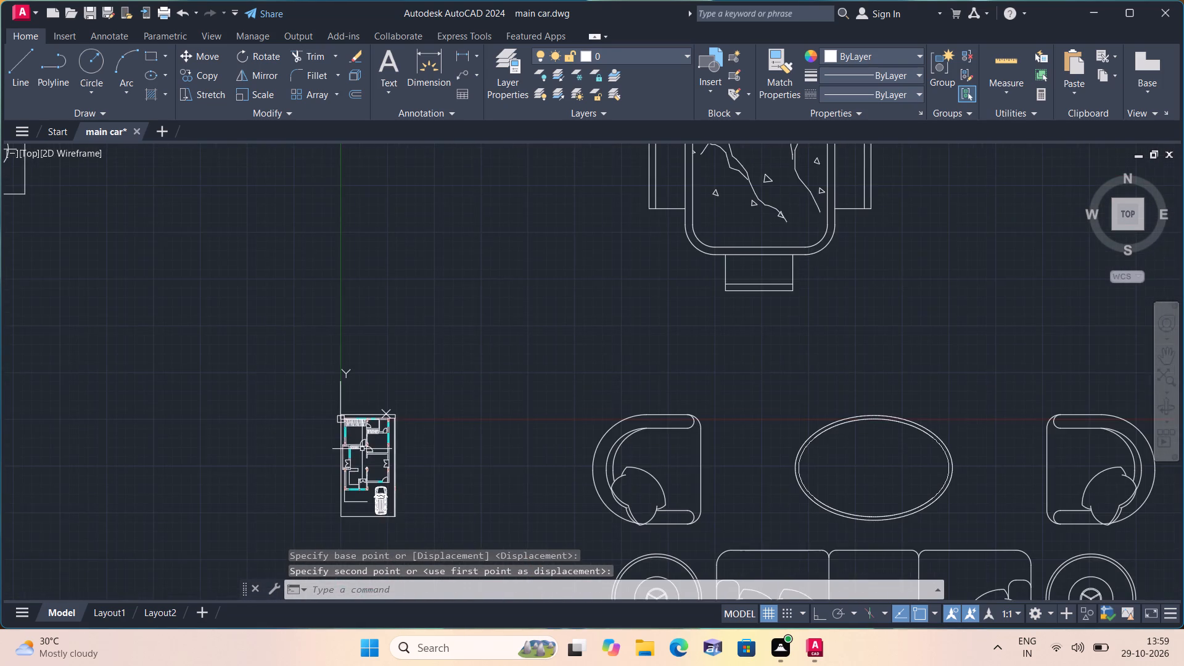
middle_click_drag(429, 427, 386, 371)
scroll(426, 425, "down", 1)
middle_click_drag(387, 371, 443, 493)
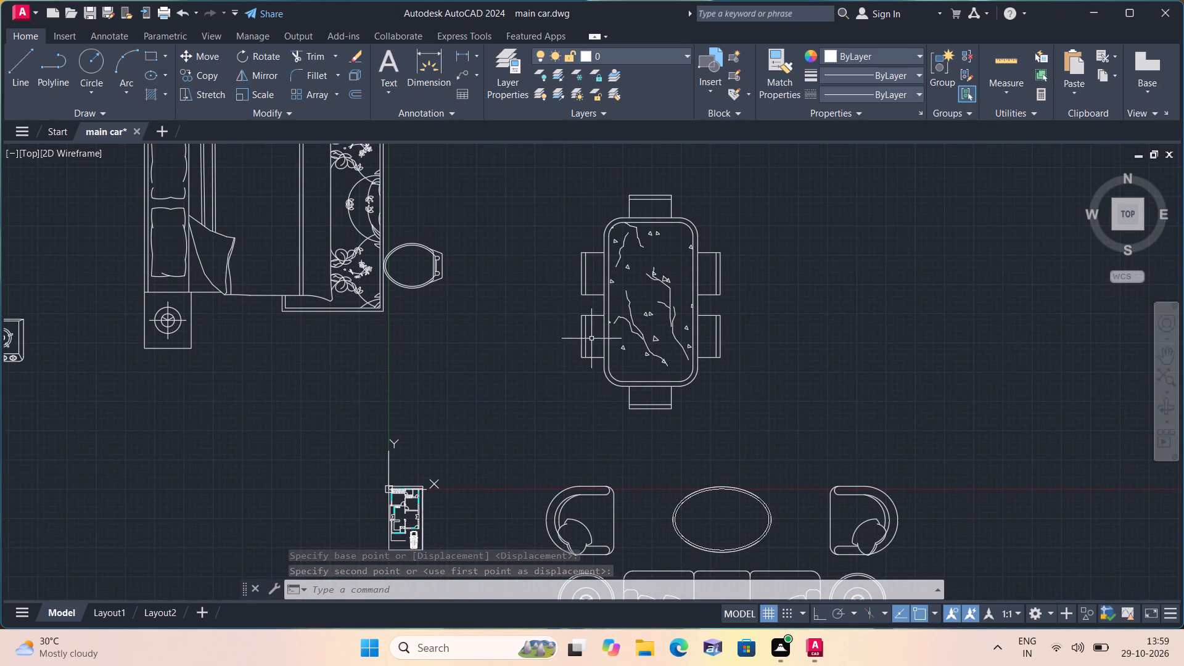
left_click_drag(553, 175, 572, 184)
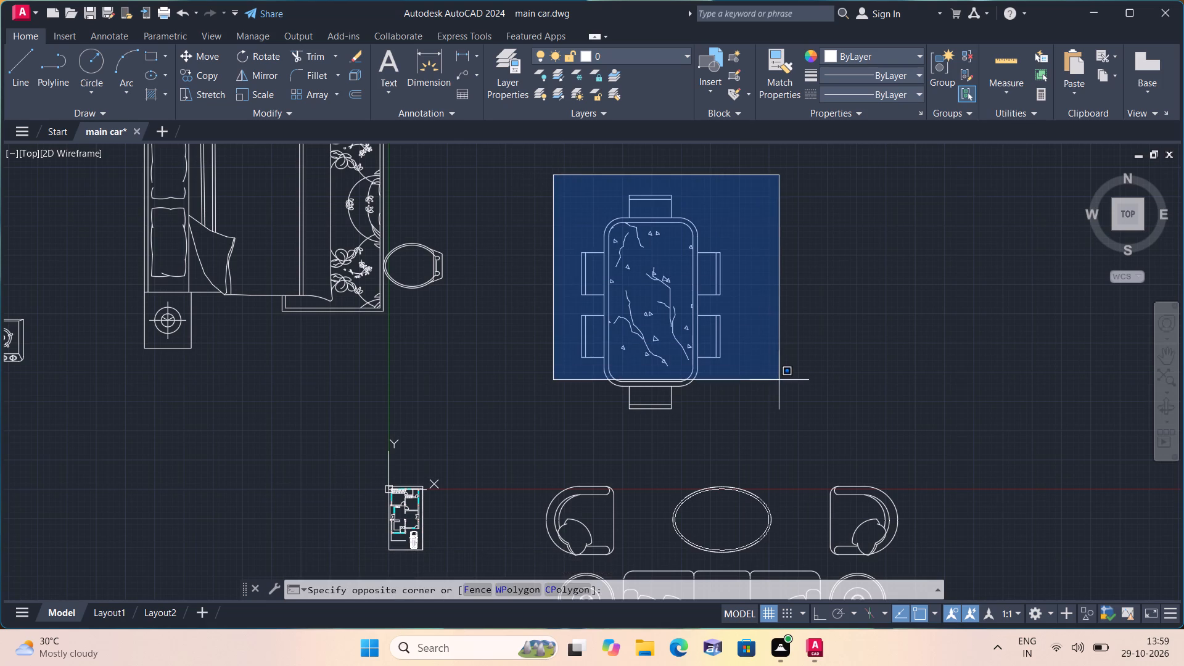
left_click(775, 429)
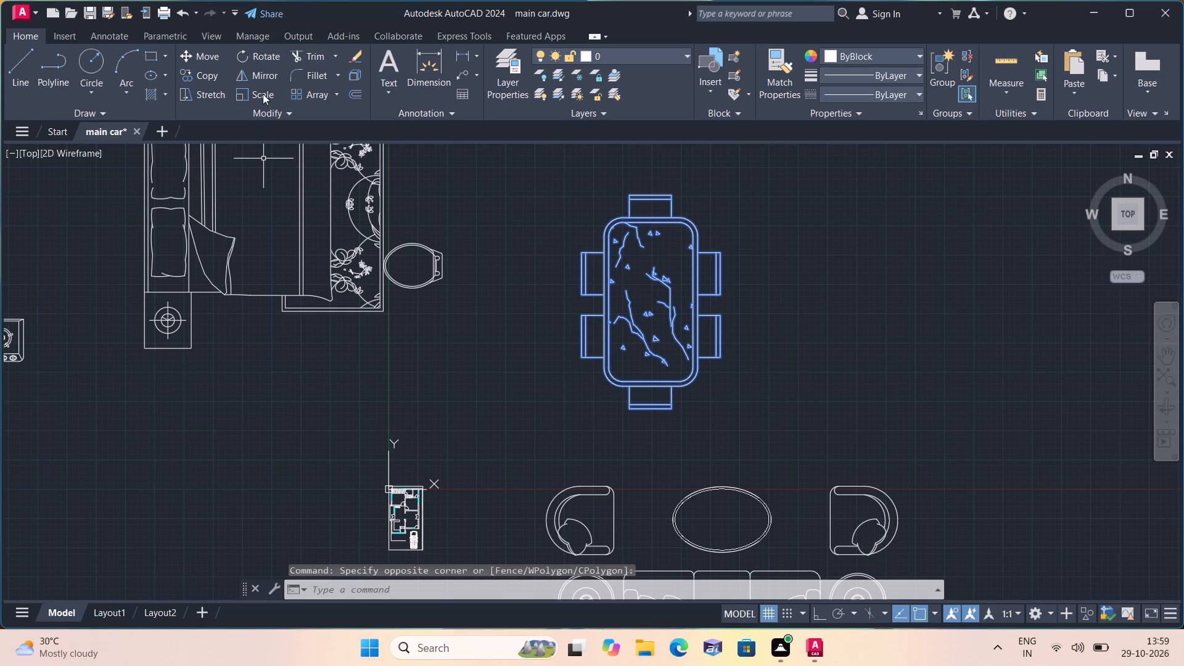
left_click(260, 93)
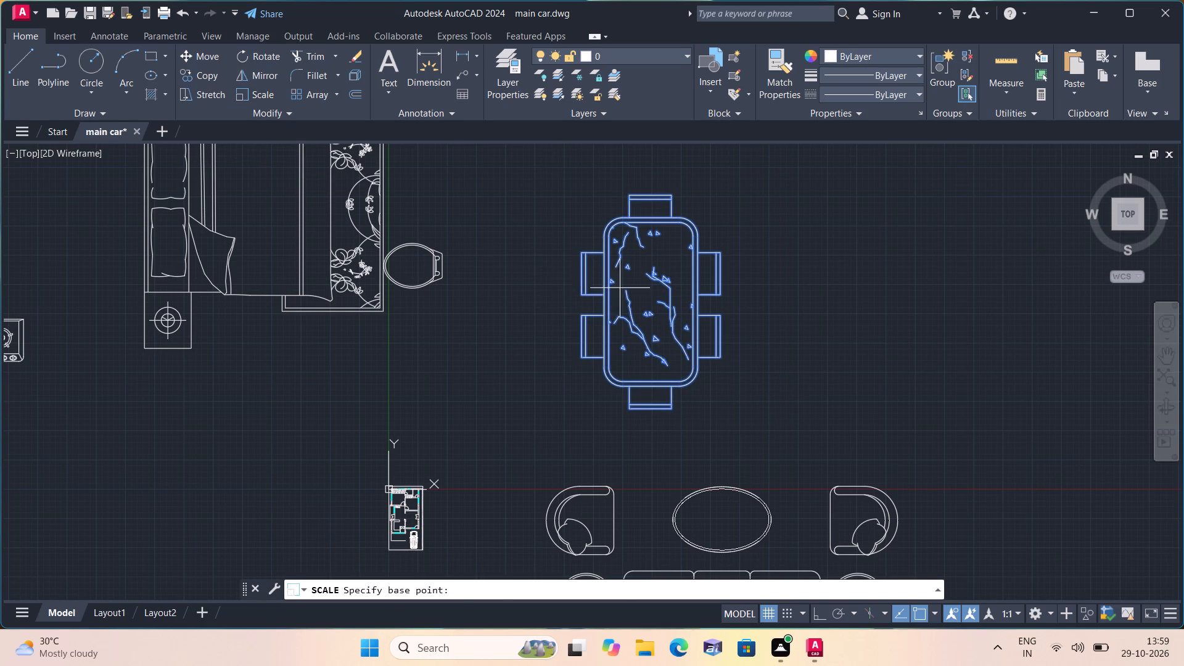
scroll(641, 288, "up", 2)
left_click(643, 287)
left_click(645, 295)
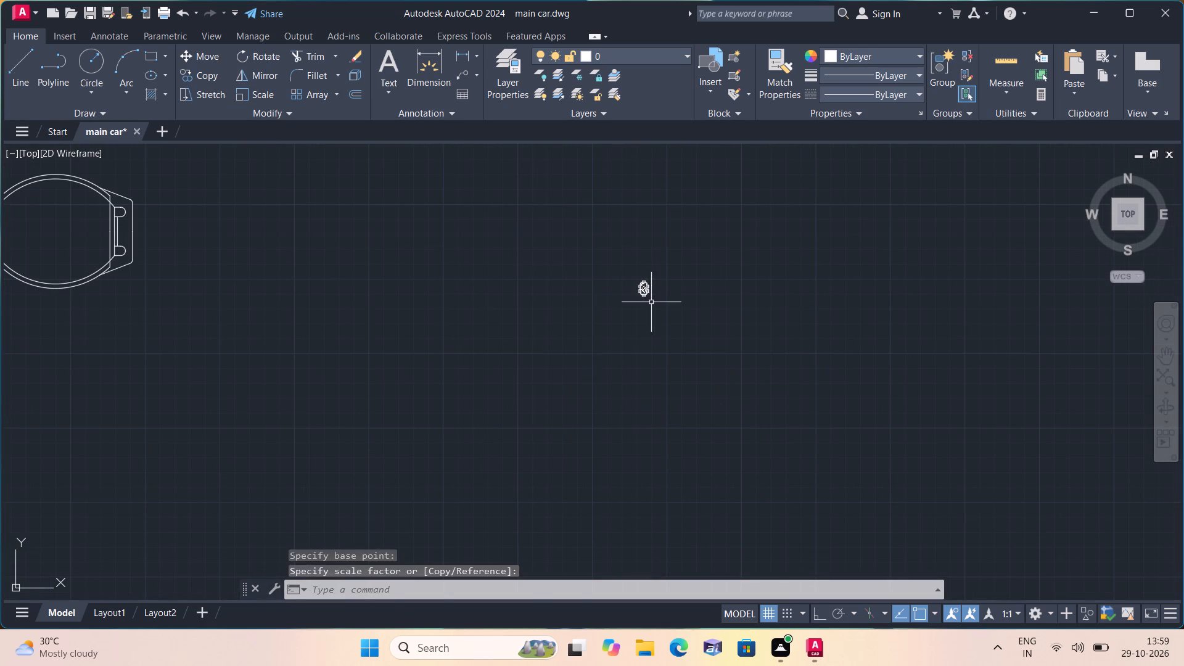
Move the reduced dining set into the dining area, just below the wardrobe and beside the west window.
left_click(662, 316)
left_click(634, 266)
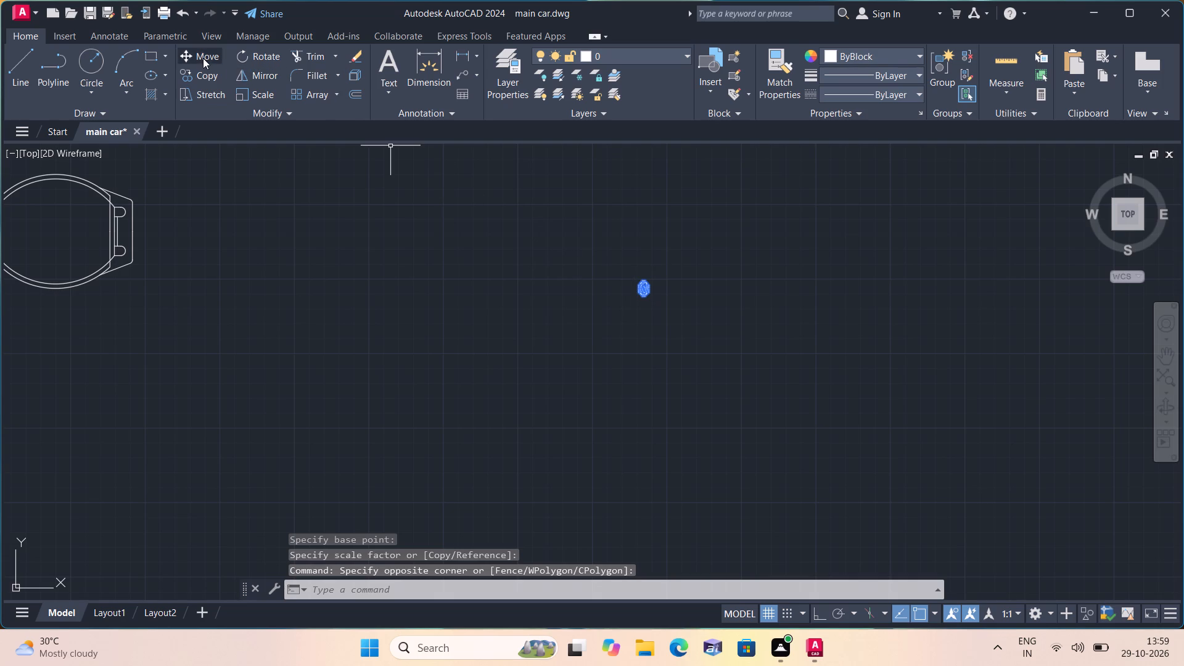
left_click(203, 58)
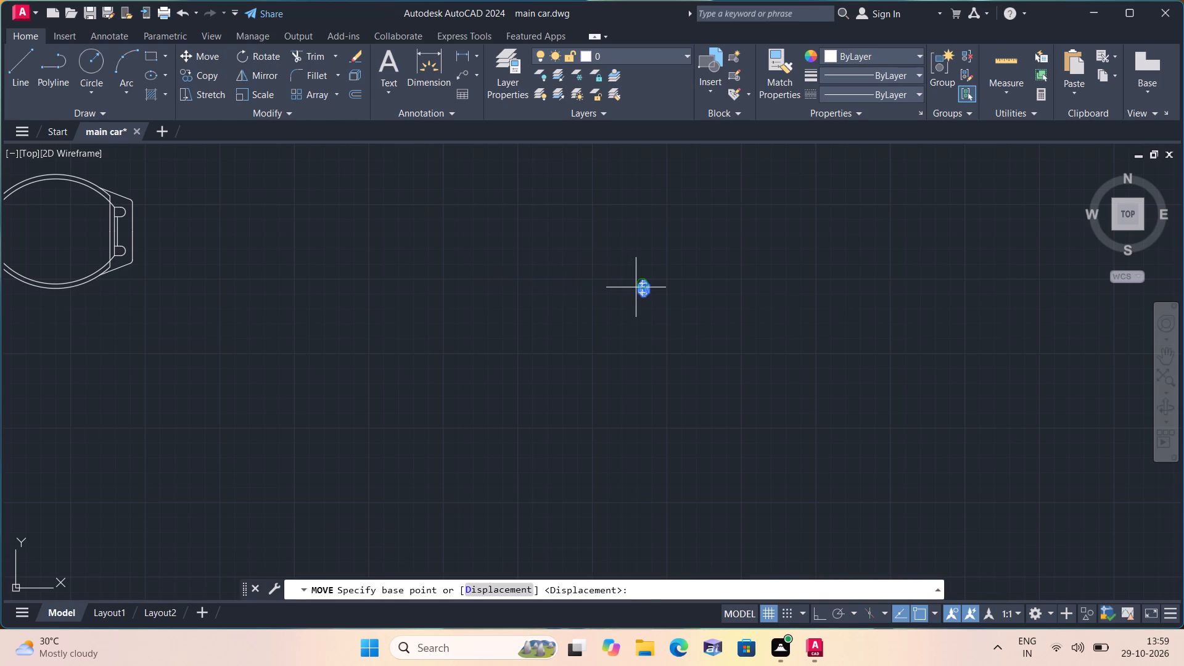
left_click(636, 287)
scroll(600, 340, "down", 3)
middle_click_drag(532, 379, 580, 171)
scroll(485, 278, "up", 2)
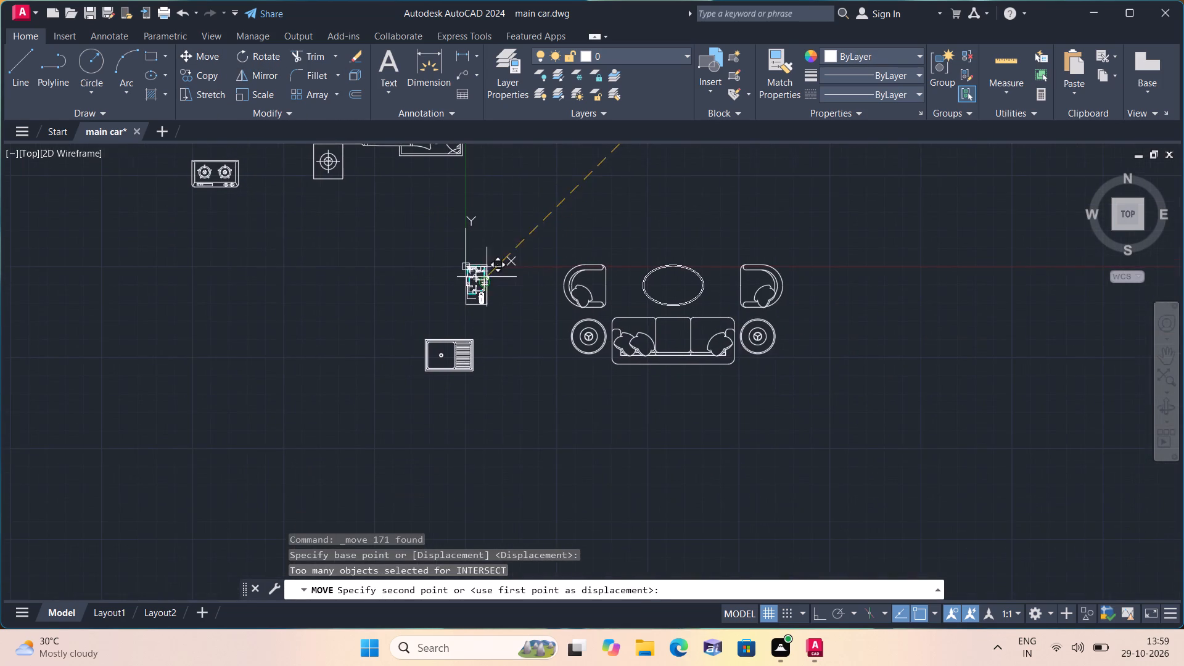
scroll(481, 281, "up", 6)
middle_click_drag(436, 268, 535, 124)
scroll(433, 266, "down", 1)
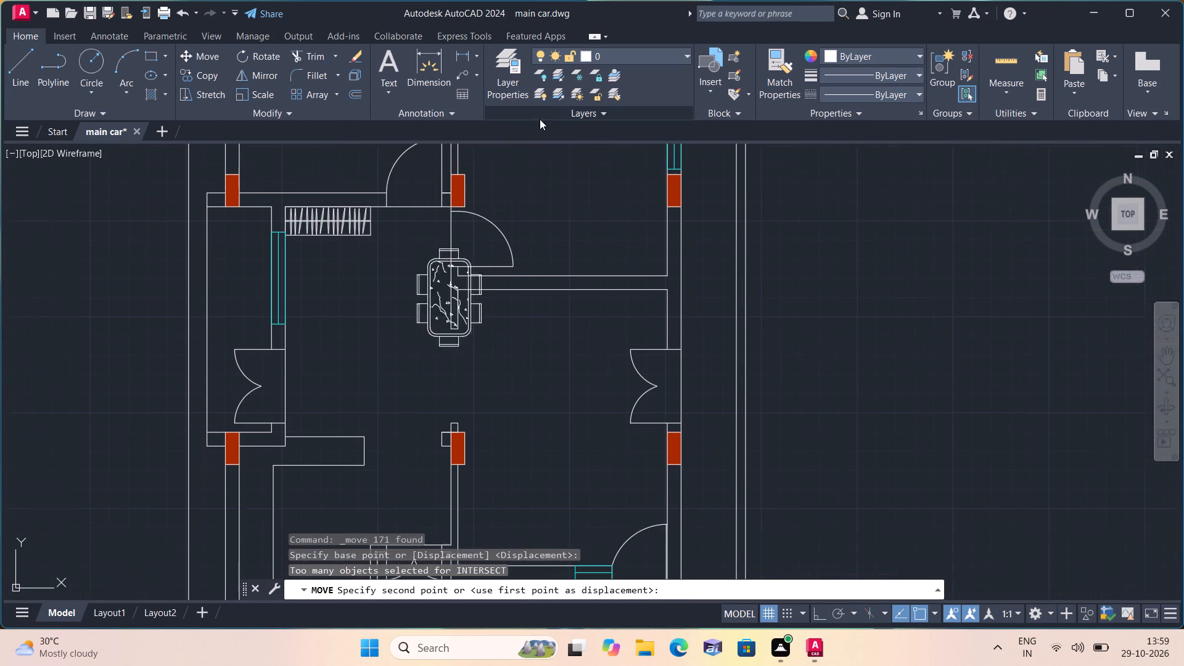
scroll(339, 307, "down", 1)
middle_click_drag(352, 280, 397, 166)
middle_click_drag(383, 170, 388, 213)
scroll(387, 215, "up", 2)
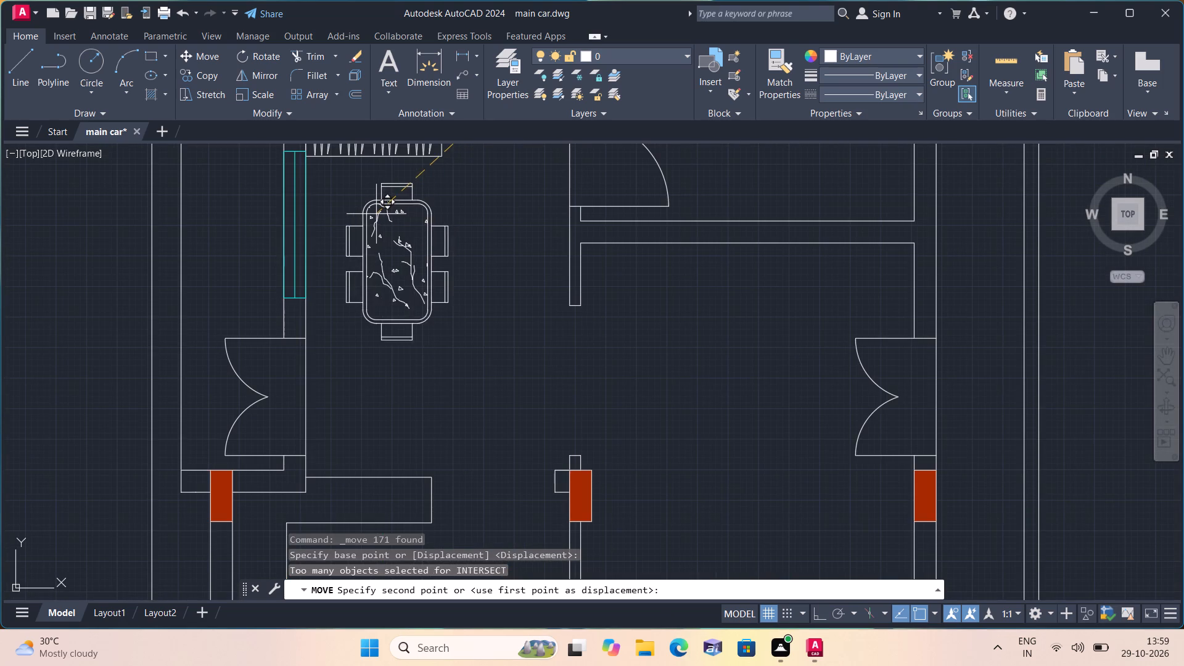
left_click(361, 206)
scroll(577, 293, "down", 2)
middle_click_drag(576, 286, 500, 328)
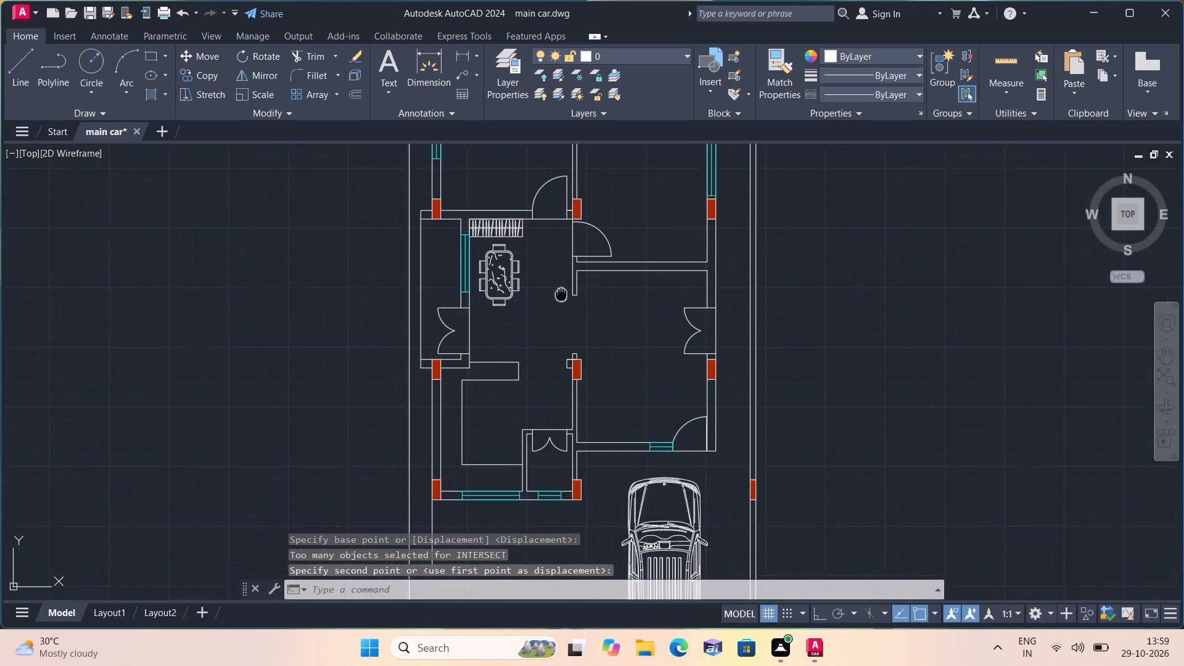
Scale the sofa set outside the plot, including armchairs and tables, down to about 2% from a base point inside the oval table.
middle_click_drag(500, 328, 424, 342)
scroll(390, 342, "down", 2)
middle_click_drag(622, 319, 433, 261)
scroll(416, 257, "down", 2)
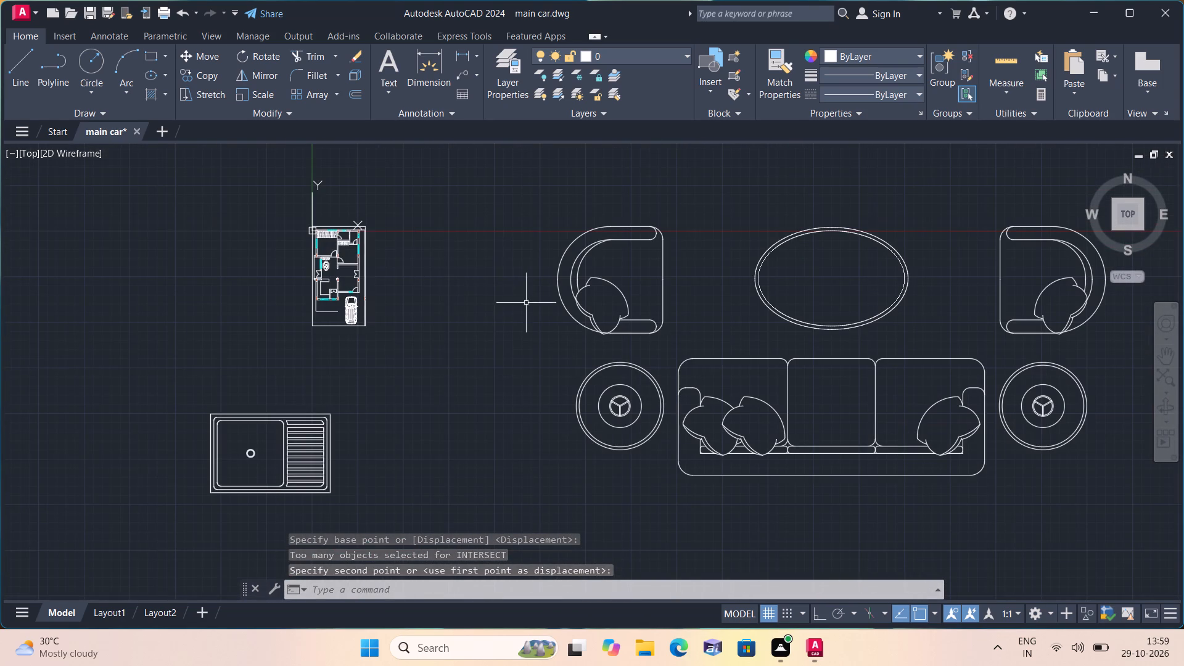
left_click(521, 218)
middle_click_drag(927, 439, 712, 461)
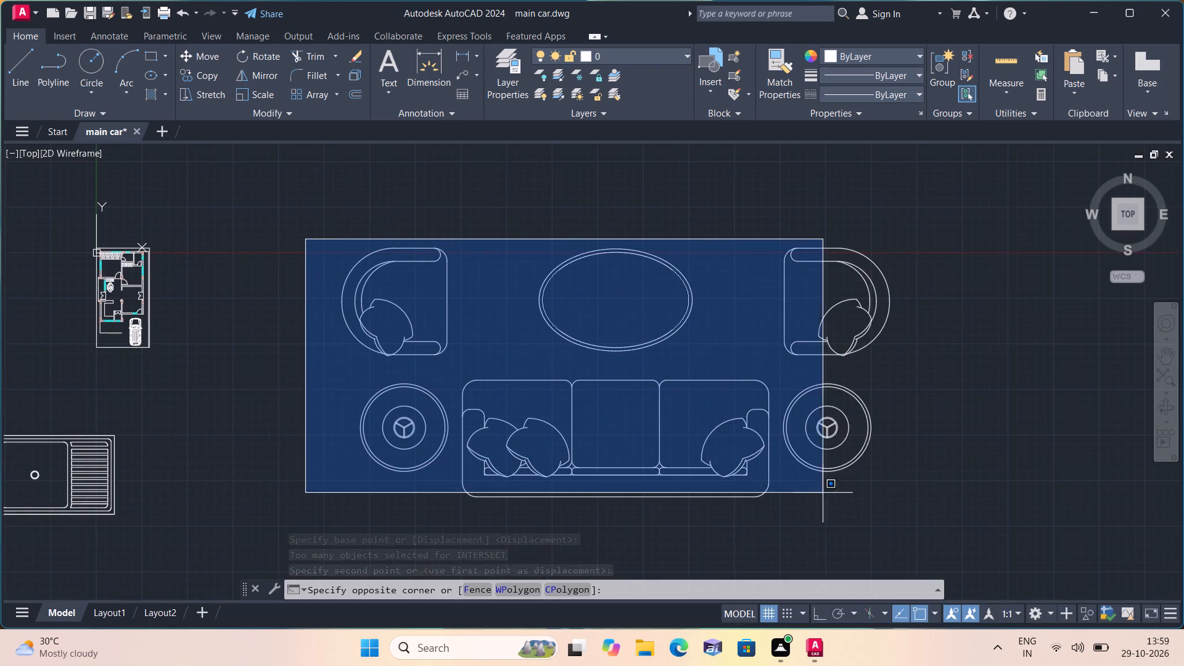
left_click(933, 492)
left_click(911, 526)
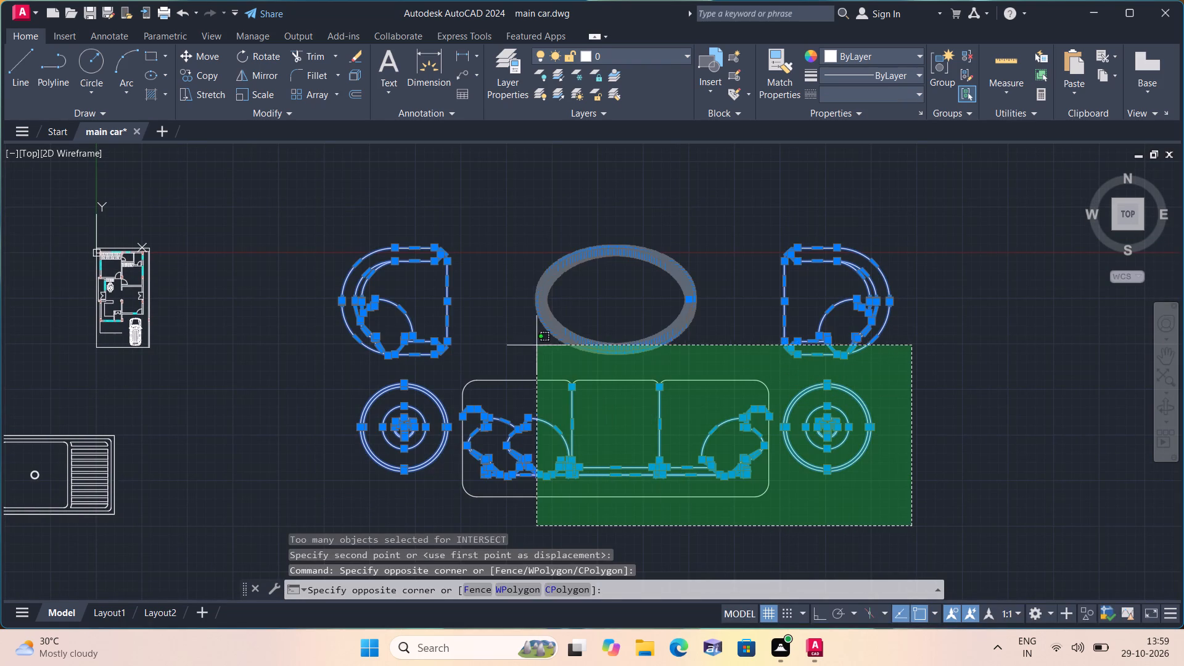
left_click(450, 329)
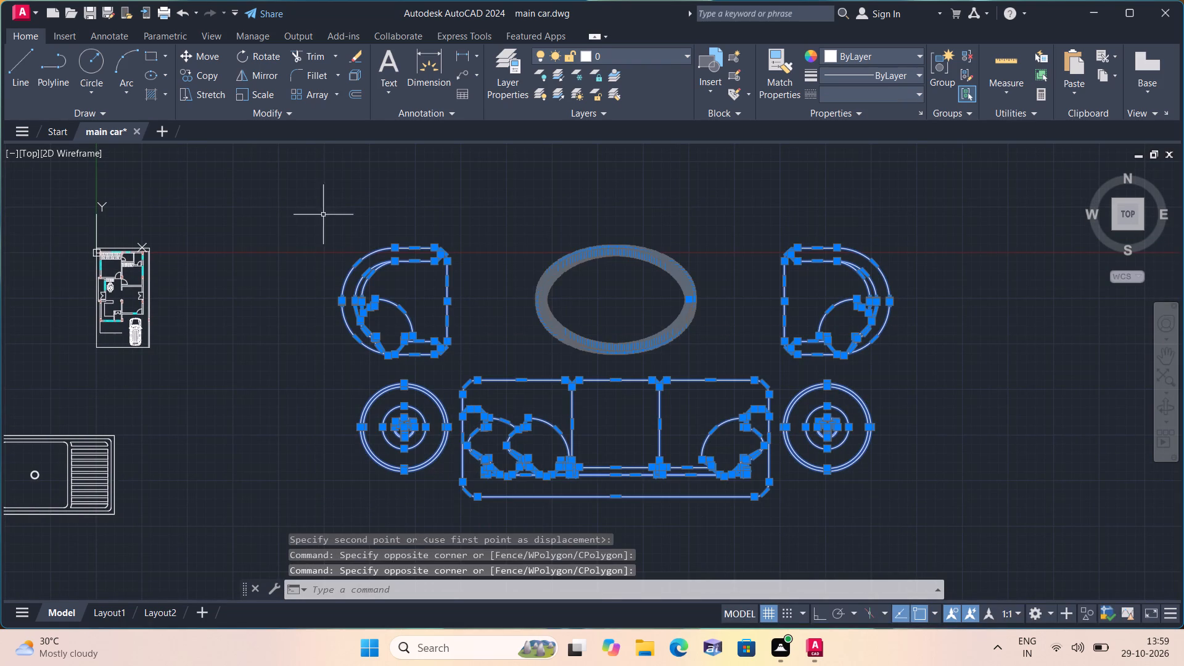
left_click(262, 93)
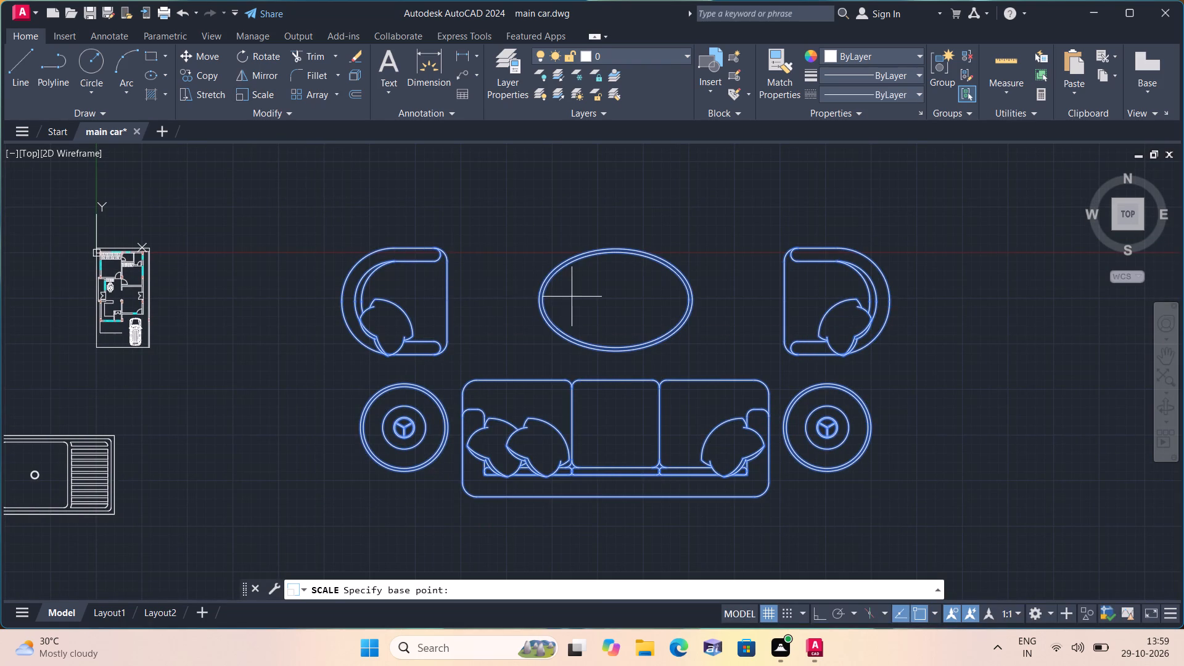
left_click(606, 302)
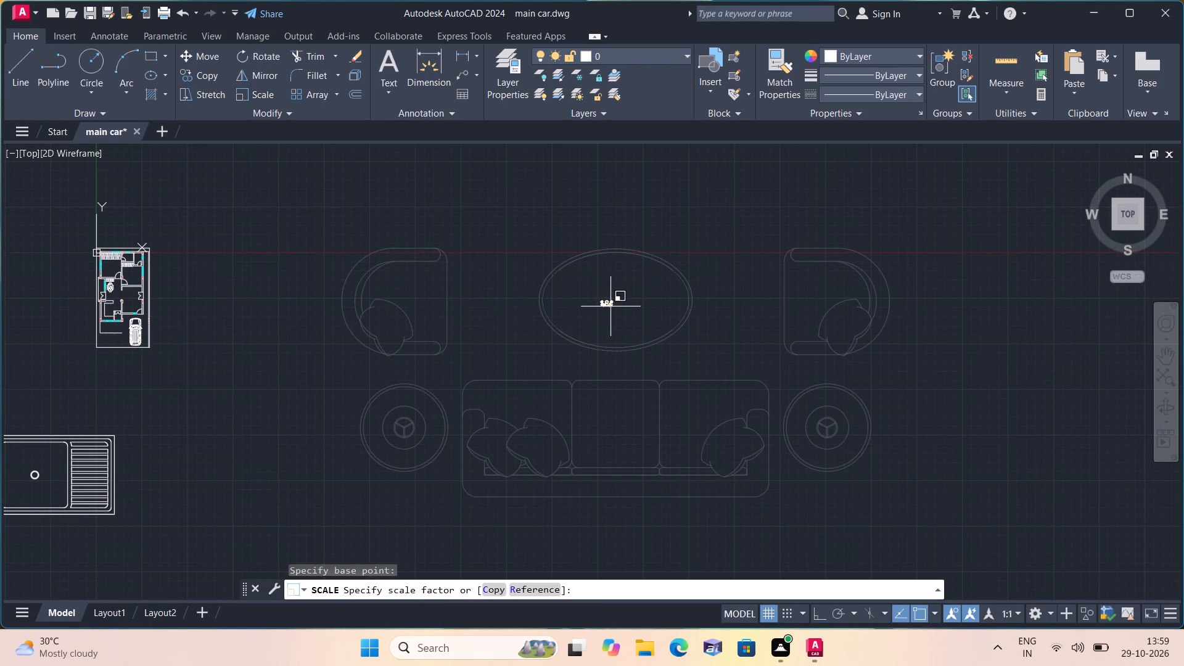
left_click(609, 305)
Move the reduced sofa set into the living room behind the car porch, near the room's south wall and west of its window.
left_click(614, 308)
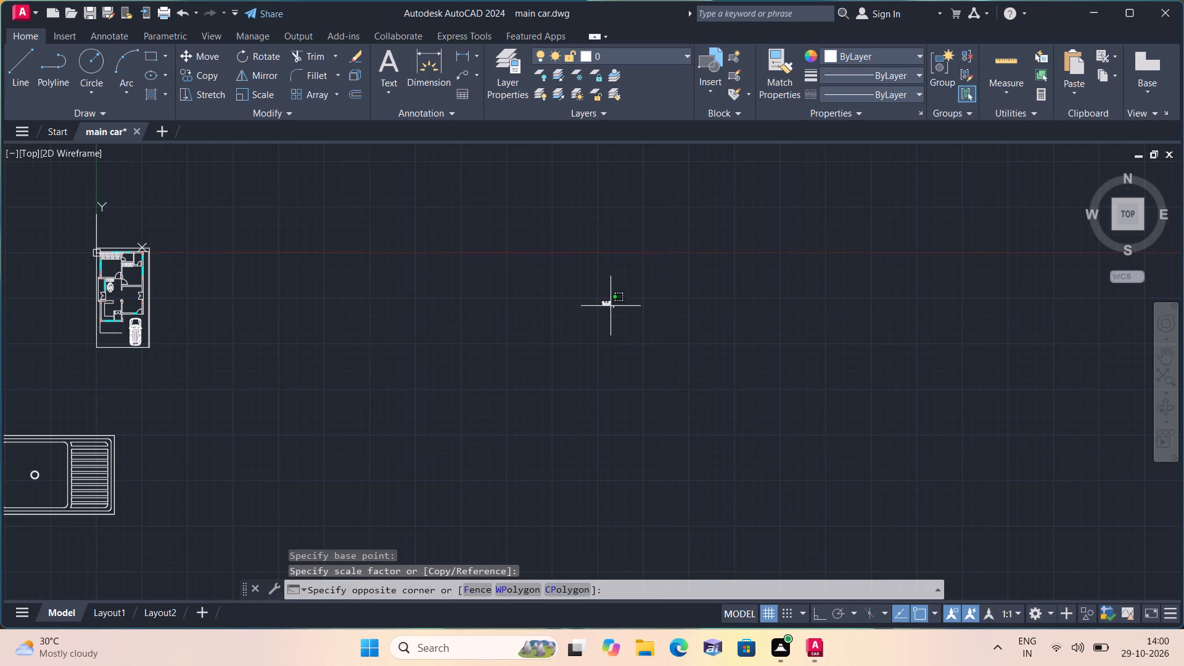
left_click(582, 287)
left_click(203, 54)
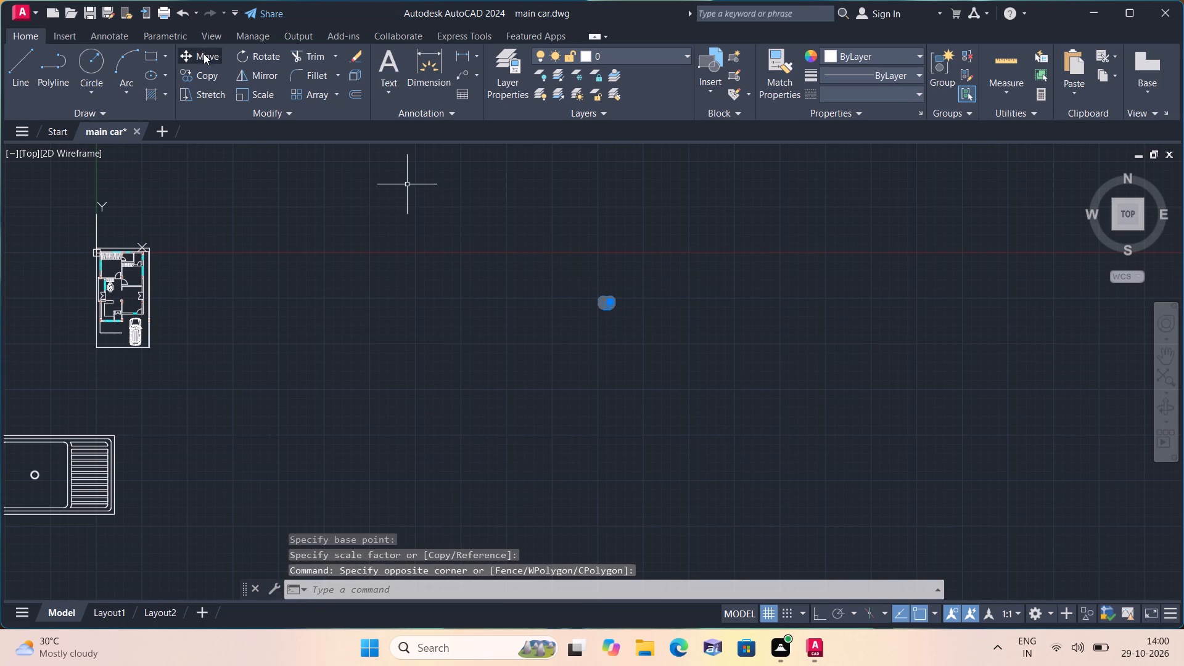
left_click(607, 305)
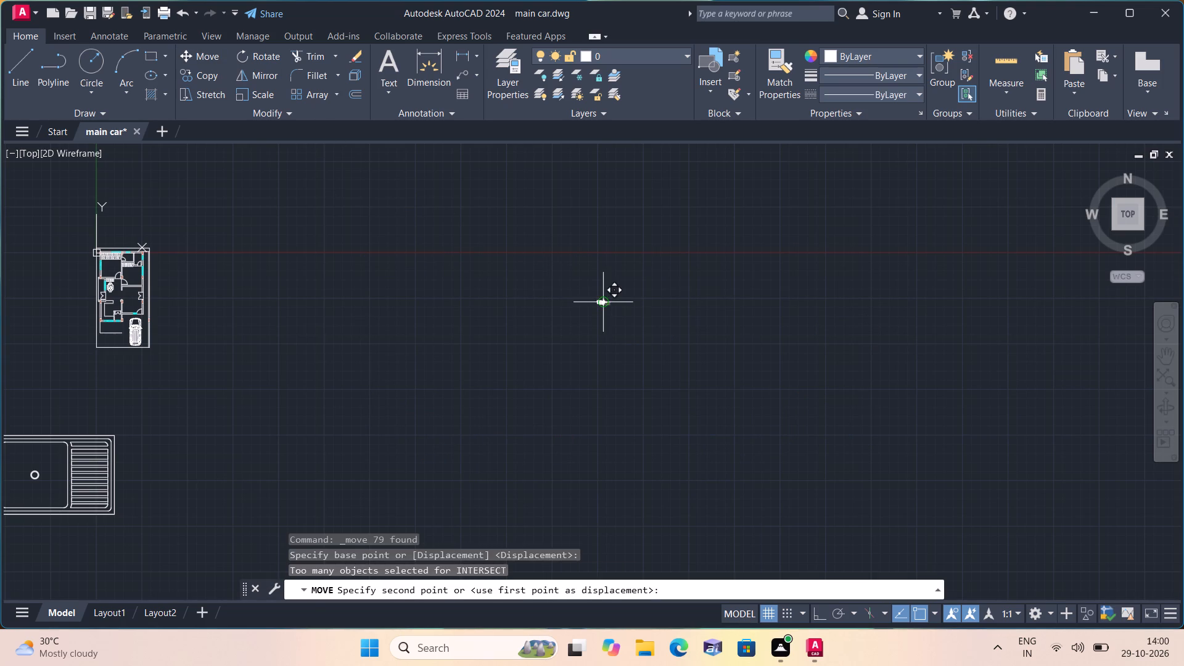
scroll(146, 326, "up", 5)
scroll(115, 261, "up", 1)
middle_click_drag(115, 261, 348, 363)
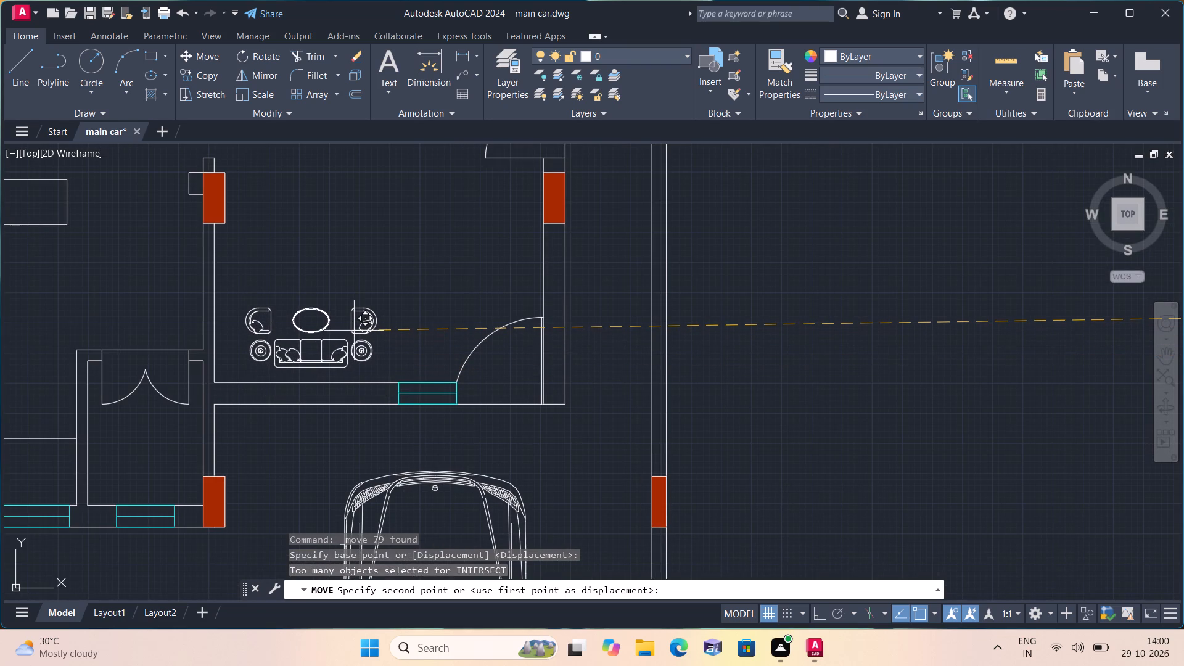
left_click(361, 328)
Scale the toilet beside the large bed down to about 7% of its size from a base point inside the bowl.
scroll(280, 269, "down", 2)
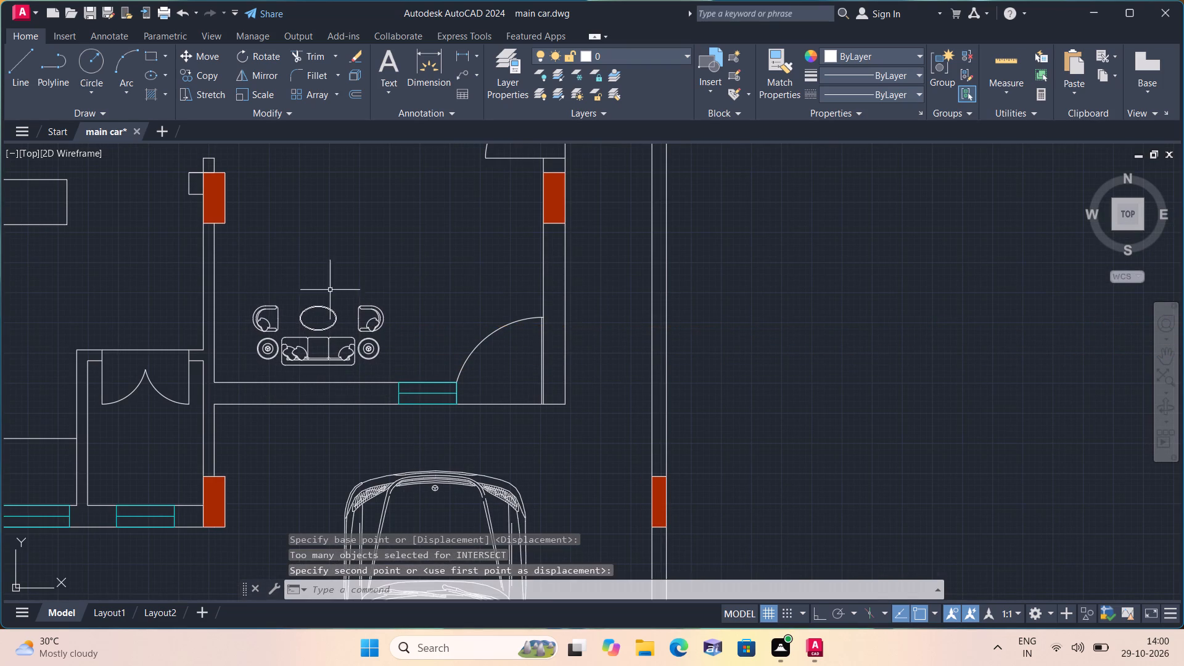
scroll(280, 269, "down", 1)
middle_click_drag(285, 274, 425, 440)
scroll(289, 284, "down", 1)
scroll(442, 456, "down", 3)
scroll(424, 353, "down", 1)
middle_click_drag(424, 353, 447, 380)
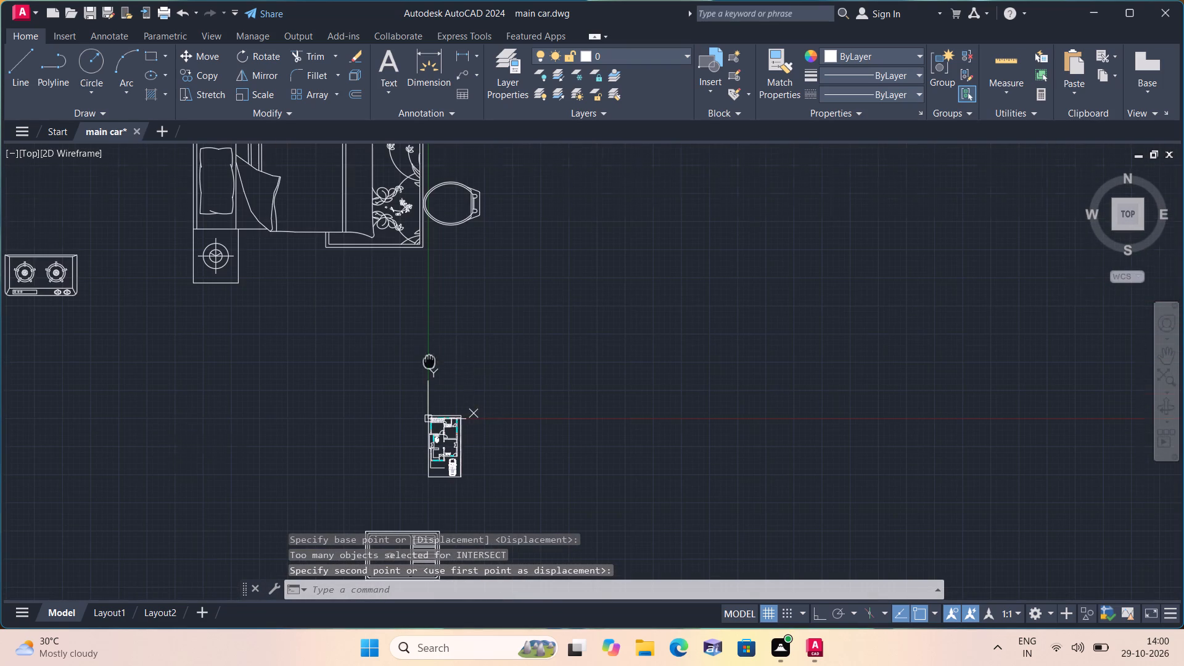
middle_click_drag(447, 380, 565, 486)
scroll(440, 470, "up", 2)
left_click_drag(306, 454, 300, 440)
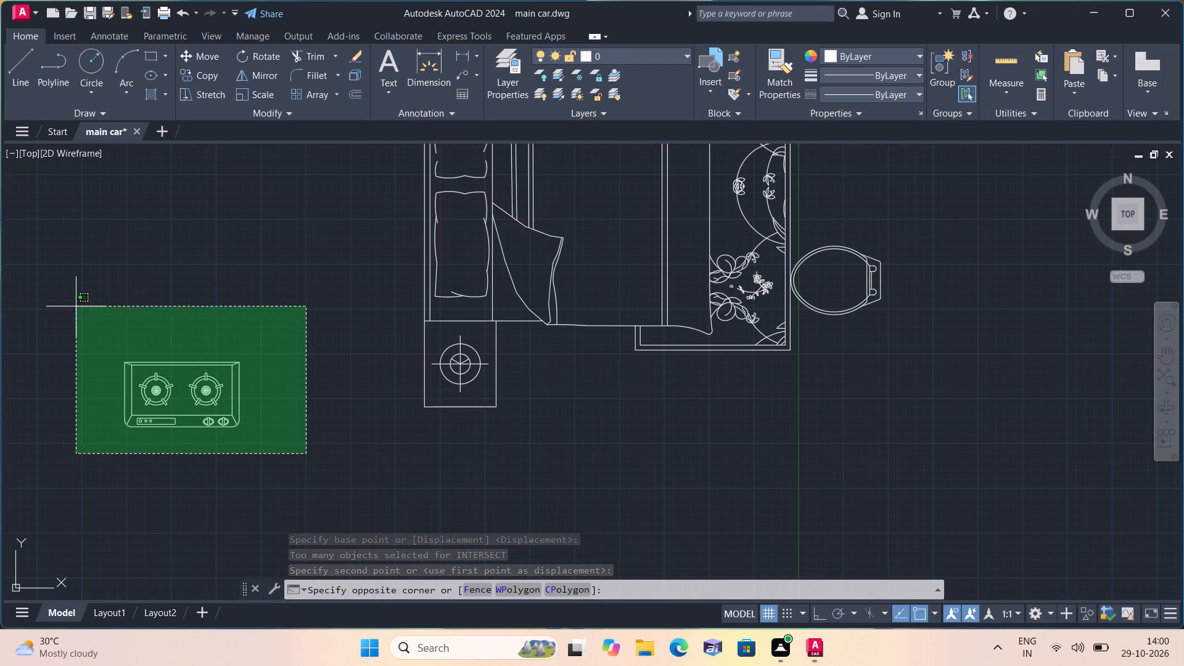
left_click(322, 459)
middle_click_drag(363, 409, 395, 509)
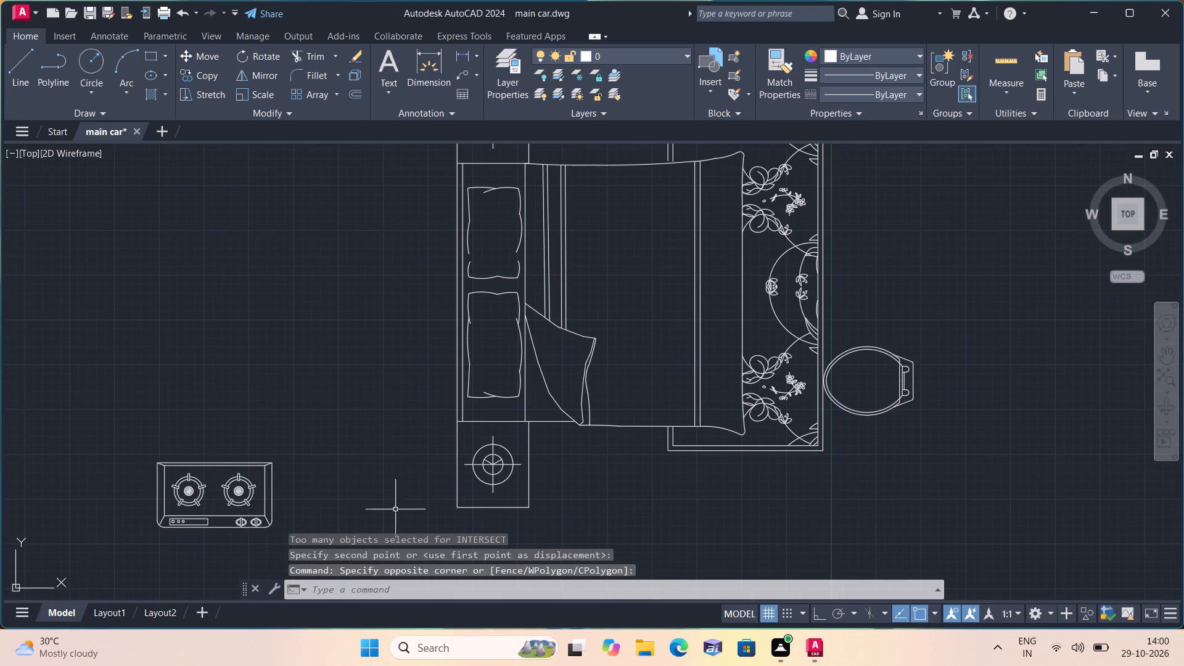
left_click(931, 398)
left_click(881, 332)
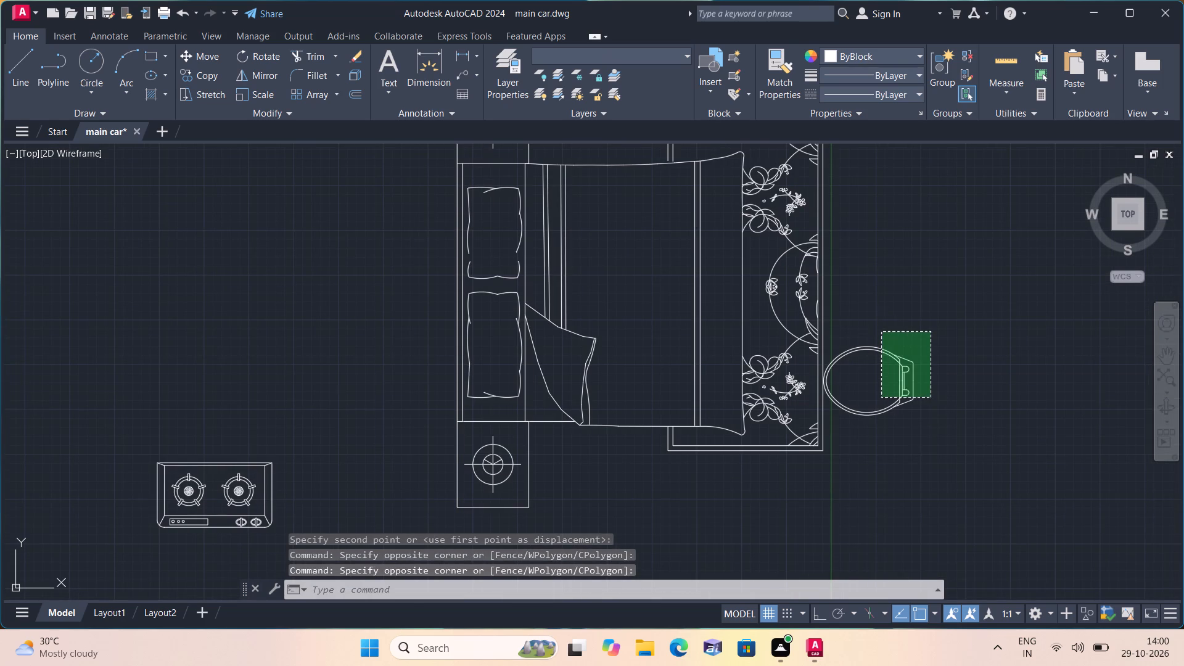
left_click(924, 442)
left_click(868, 388)
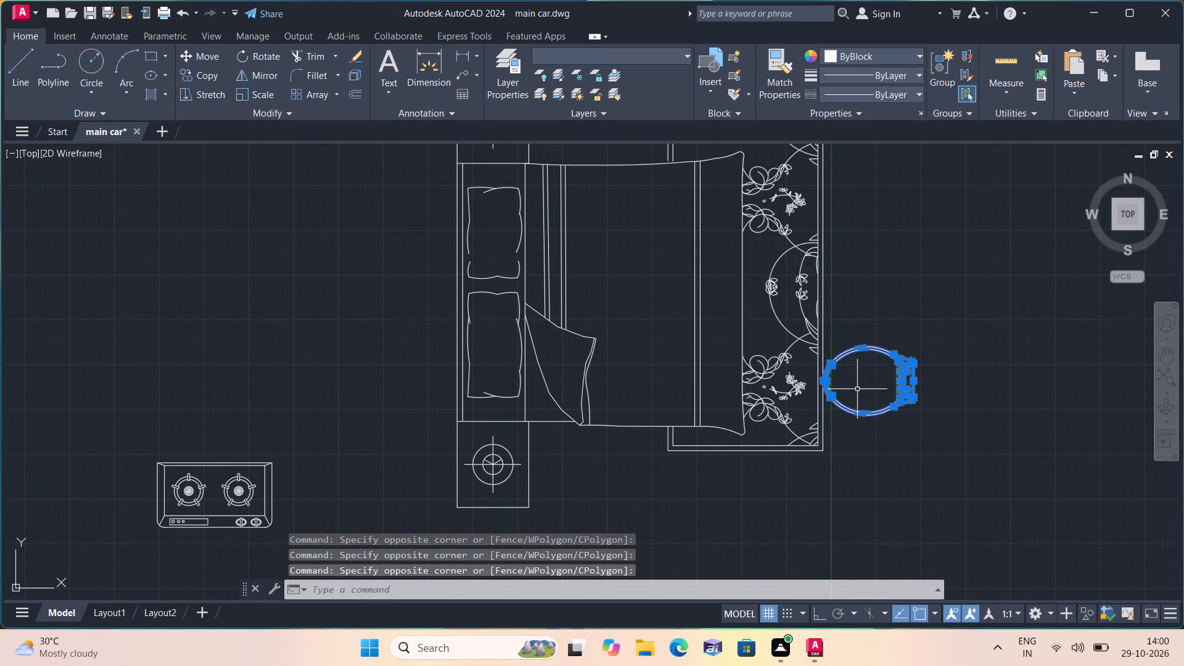
left_click(262, 91)
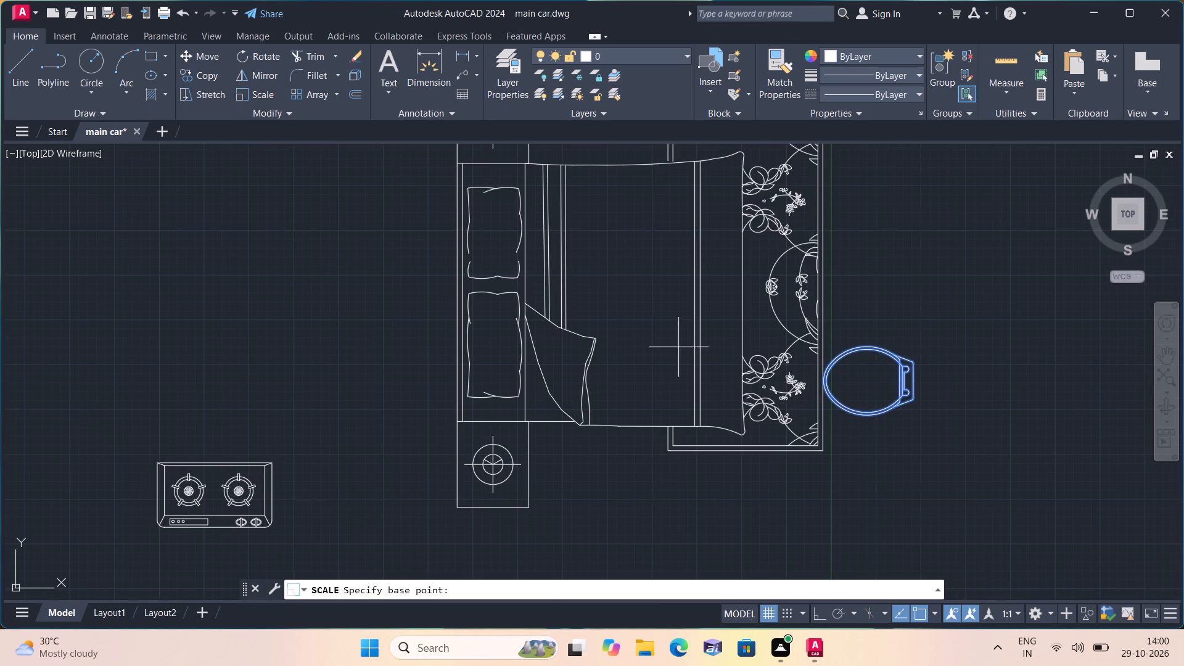
scroll(870, 384, "up", 2)
left_click(860, 379)
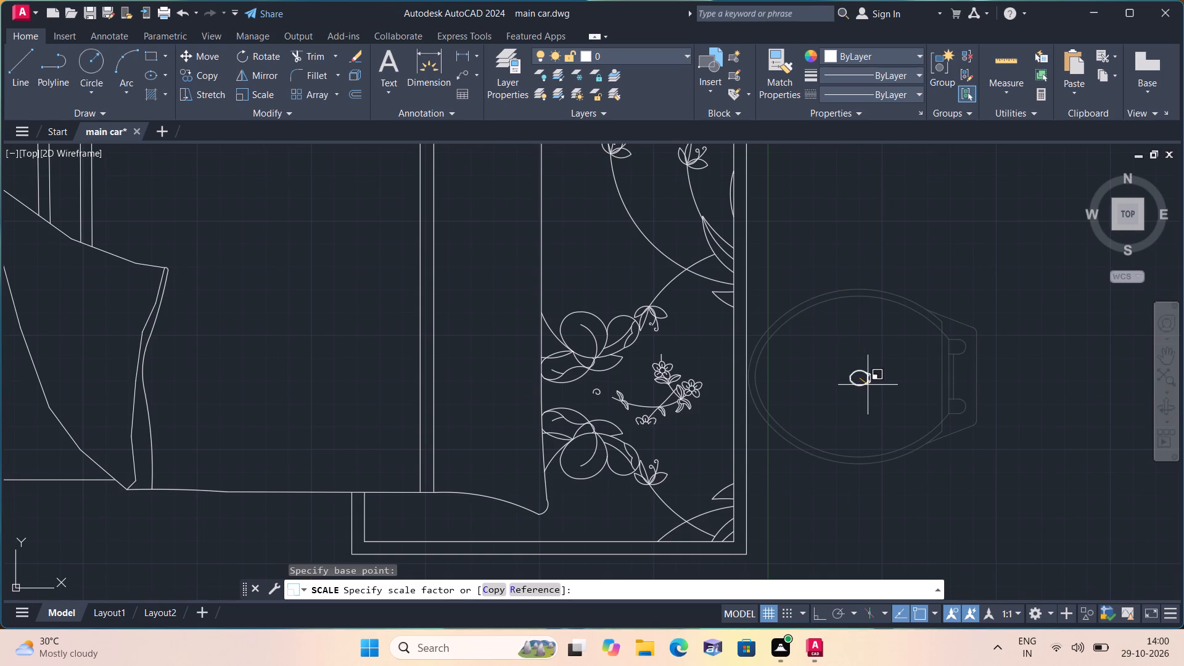
left_click(866, 383)
Move the reduced toilet into the western of the two northern bathrooms, just below its window.
left_click(879, 393)
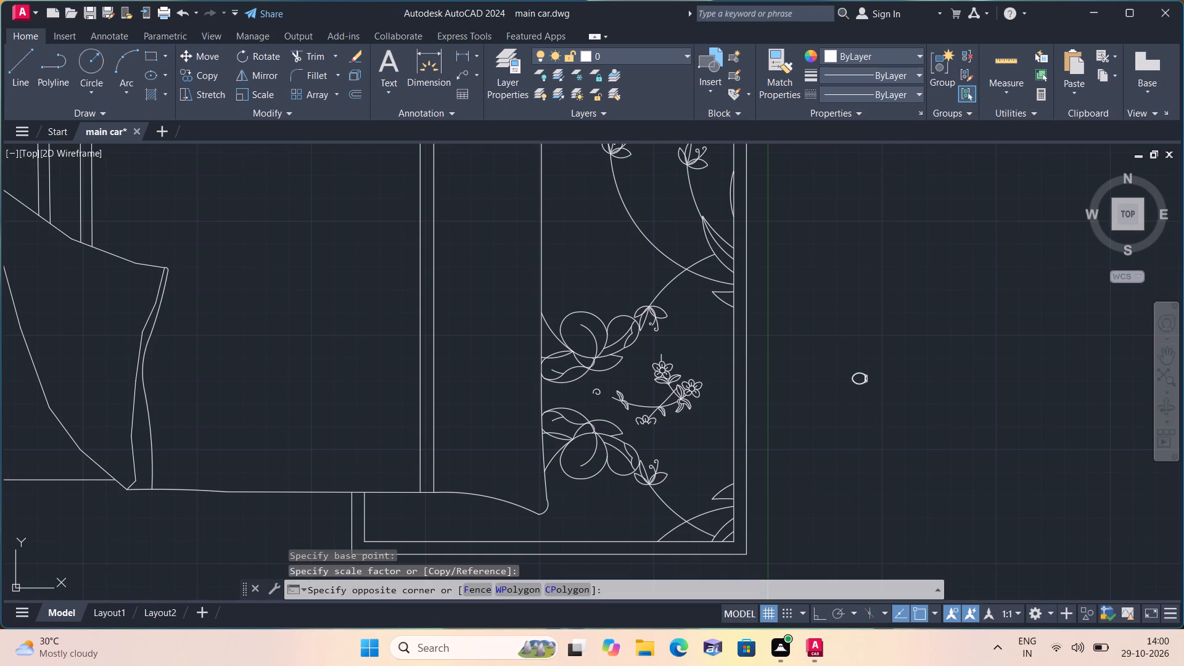
left_click(838, 355)
left_click(196, 59)
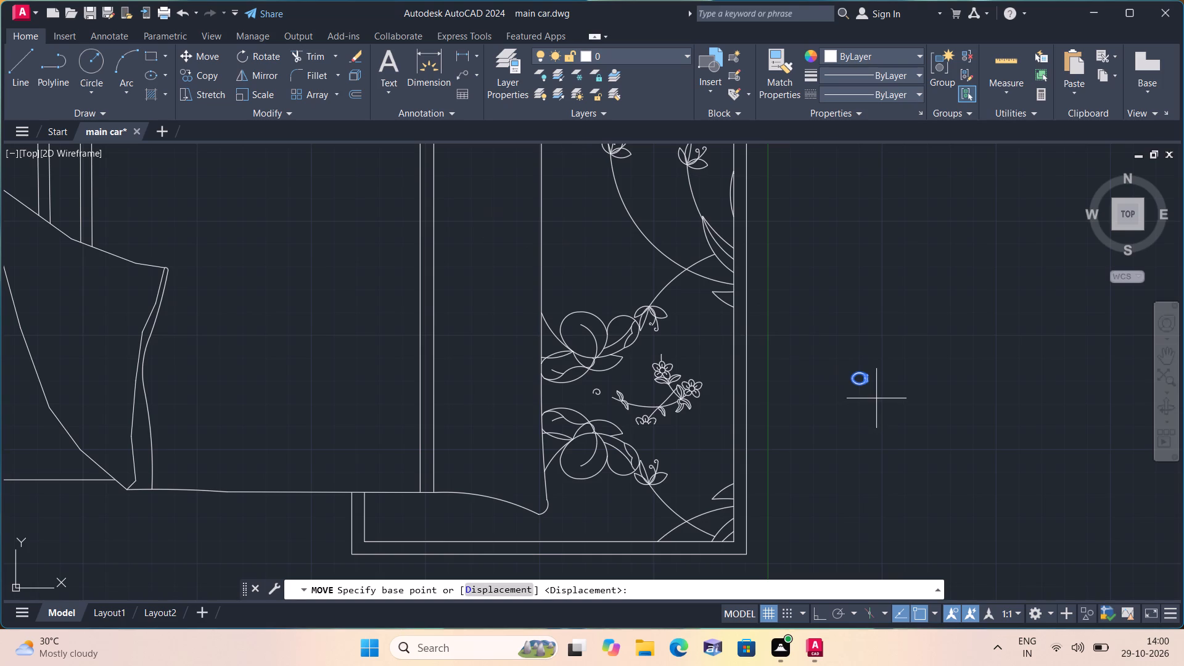
left_click(853, 378)
scroll(775, 420, "down", 1)
middle_click_drag(755, 413, 585, 178)
scroll(581, 170, "down", 3)
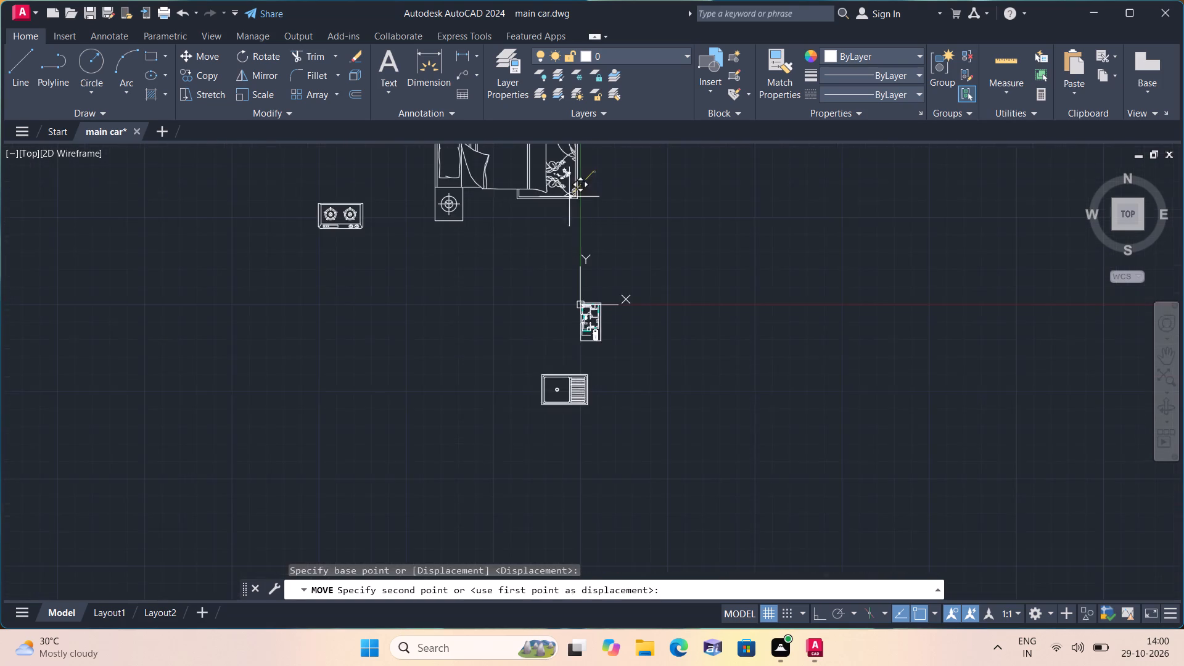
scroll(564, 361, "up", 3)
scroll(635, 181, "up", 3)
middle_click_drag(616, 176, 447, 344)
scroll(609, 176, "down", 1)
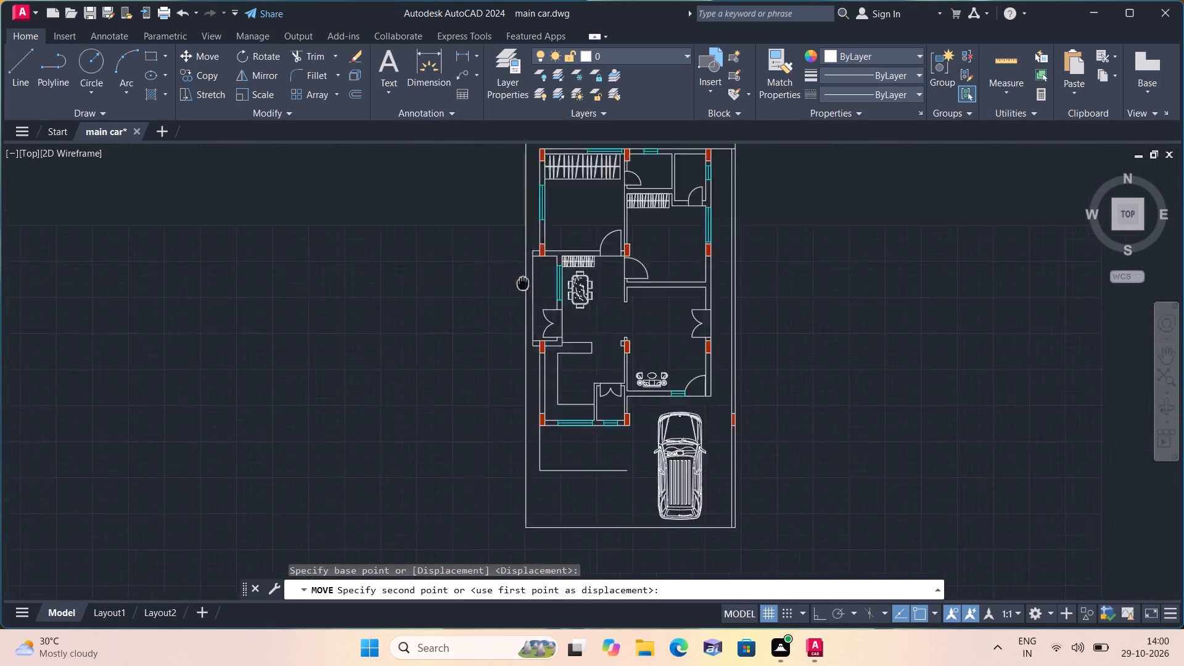
middle_click_drag(447, 344, 320, 427)
scroll(417, 290, "up", 3)
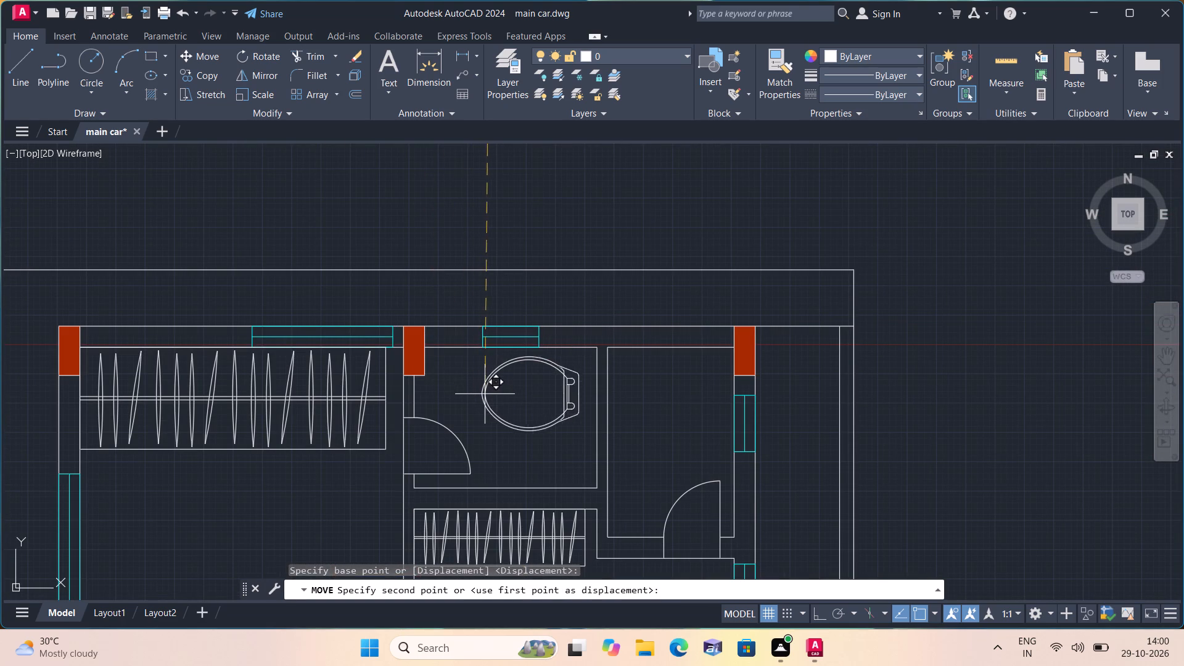
left_click(490, 396)
Scale the bathroom's toilet down to about 40% of its size from a base point inside the bowl.
scroll(494, 395, "up", 1)
scroll(585, 420, "up", 1)
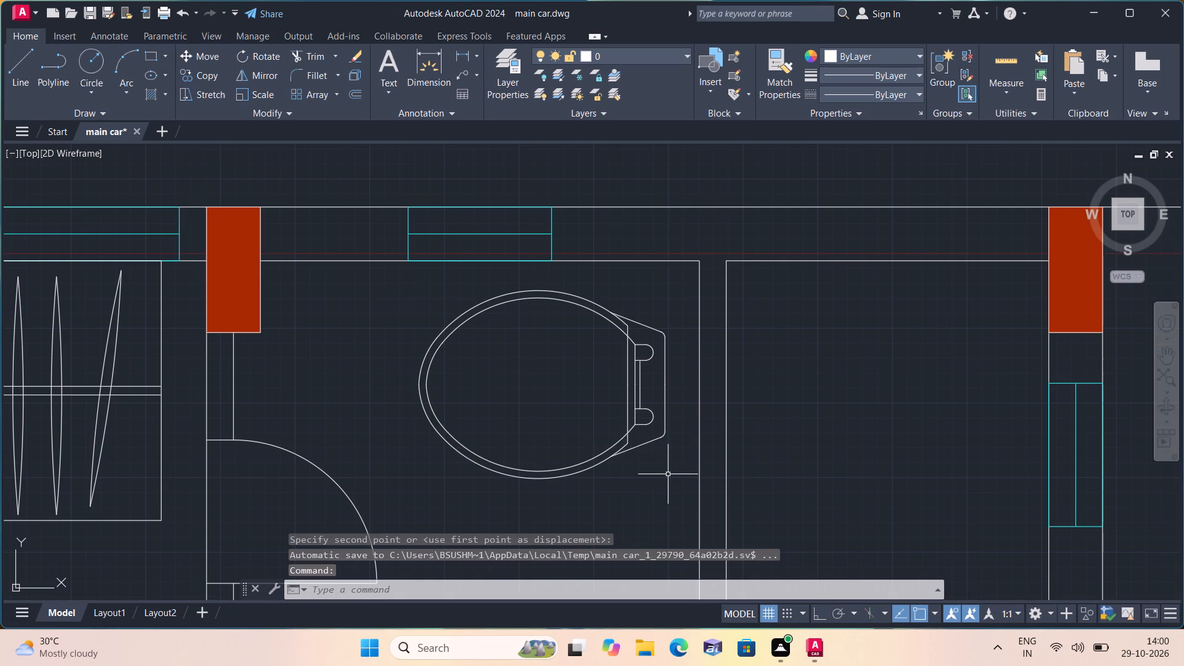
left_click_drag(662, 470, 657, 461)
left_click(532, 311)
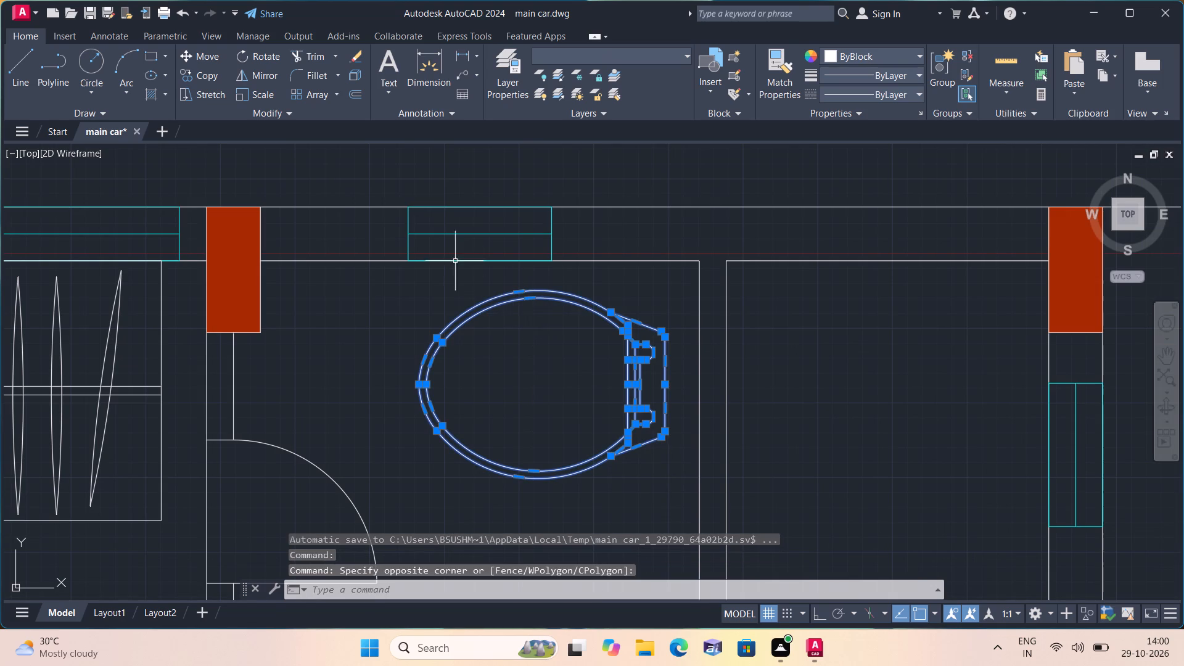
left_click(260, 91)
left_click(527, 381)
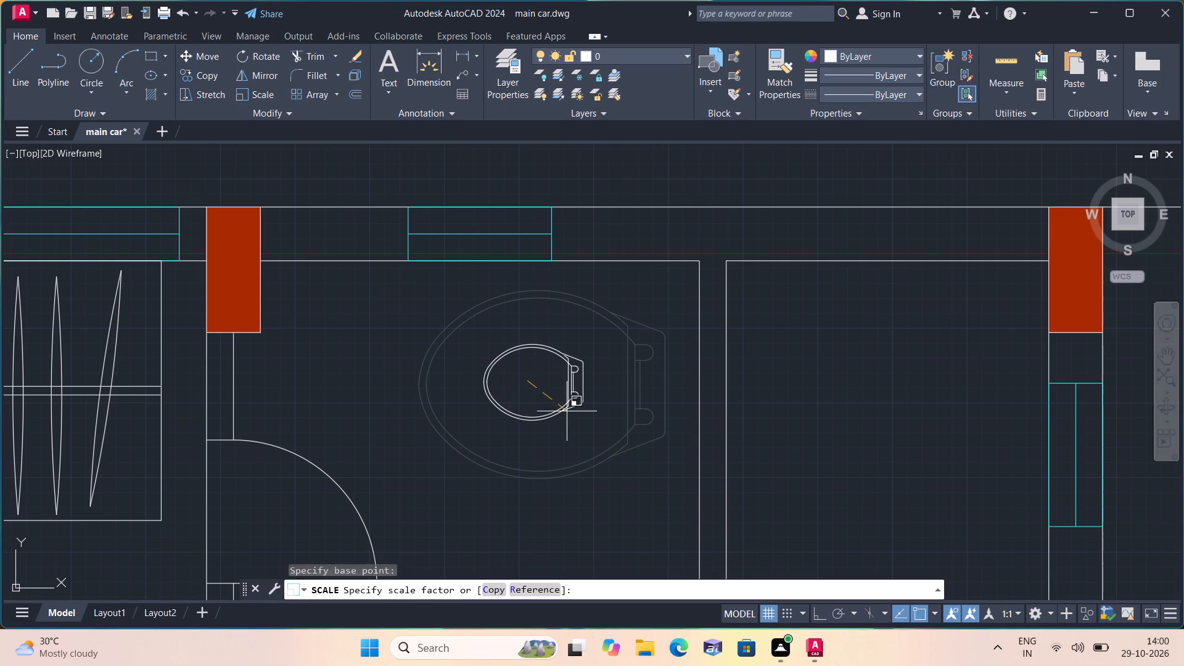
left_click(567, 411)
Move the toilet east so its back sits close to the bathroom's east wall.
left_click_drag(615, 439, 606, 433)
left_click(427, 313)
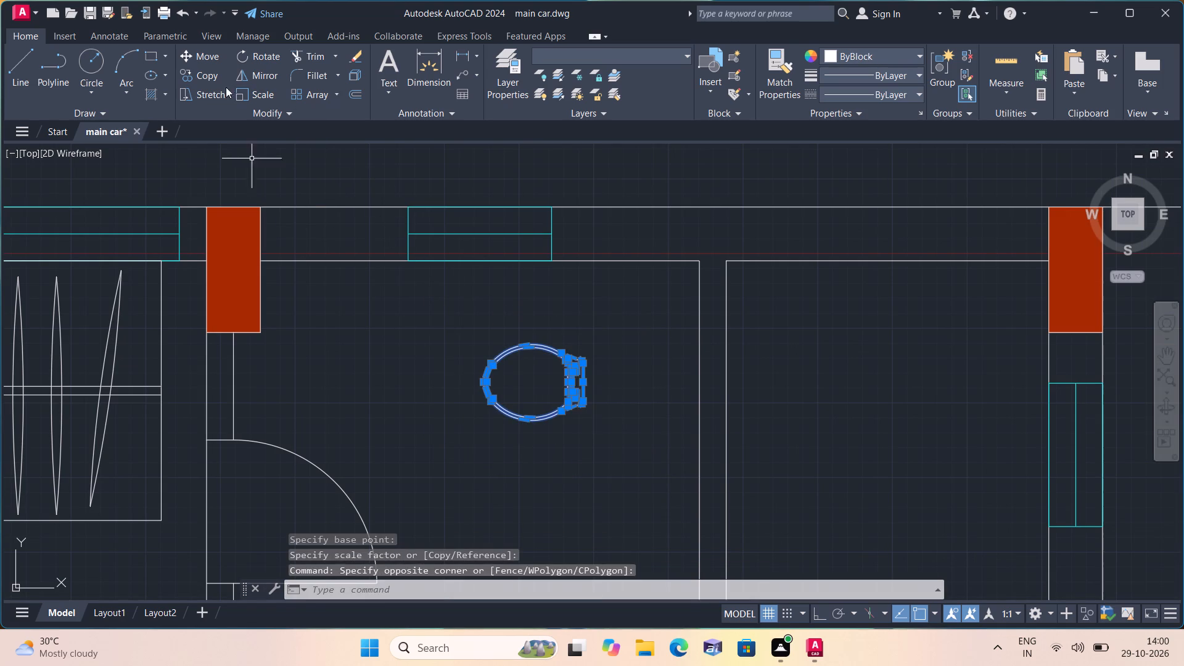
left_click(202, 54)
left_click(508, 367)
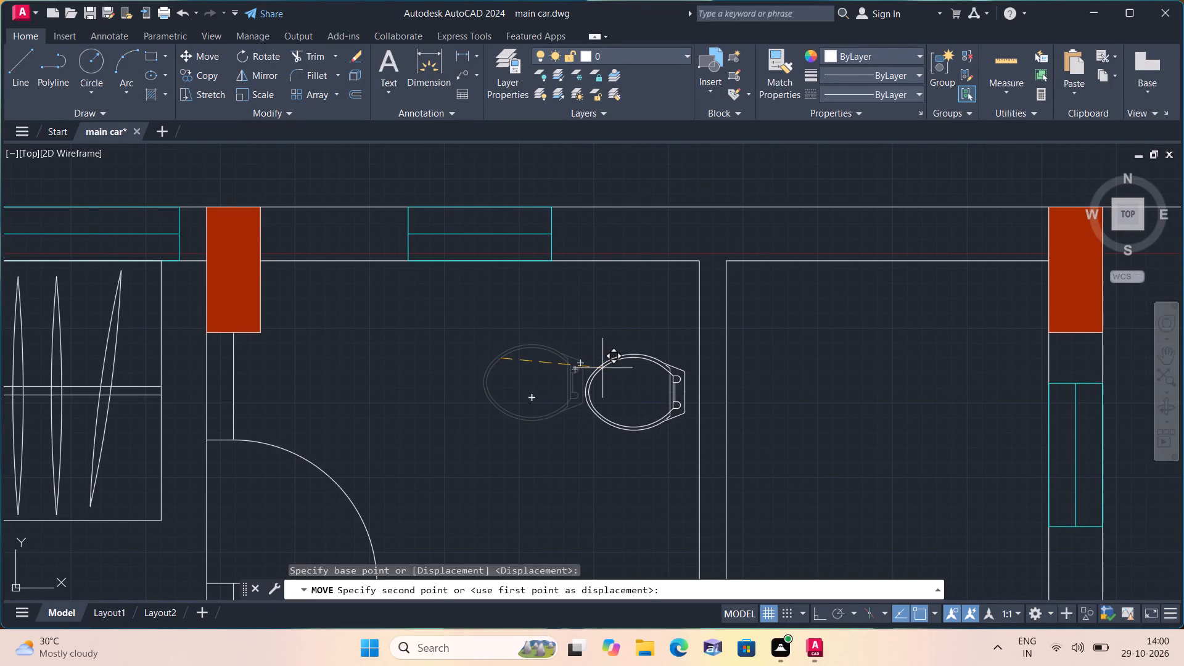
left_click(612, 370)
Copy the toilet into the north-east bathroom, with its back against the east wall near the column and window.
scroll(629, 398, "up", 1)
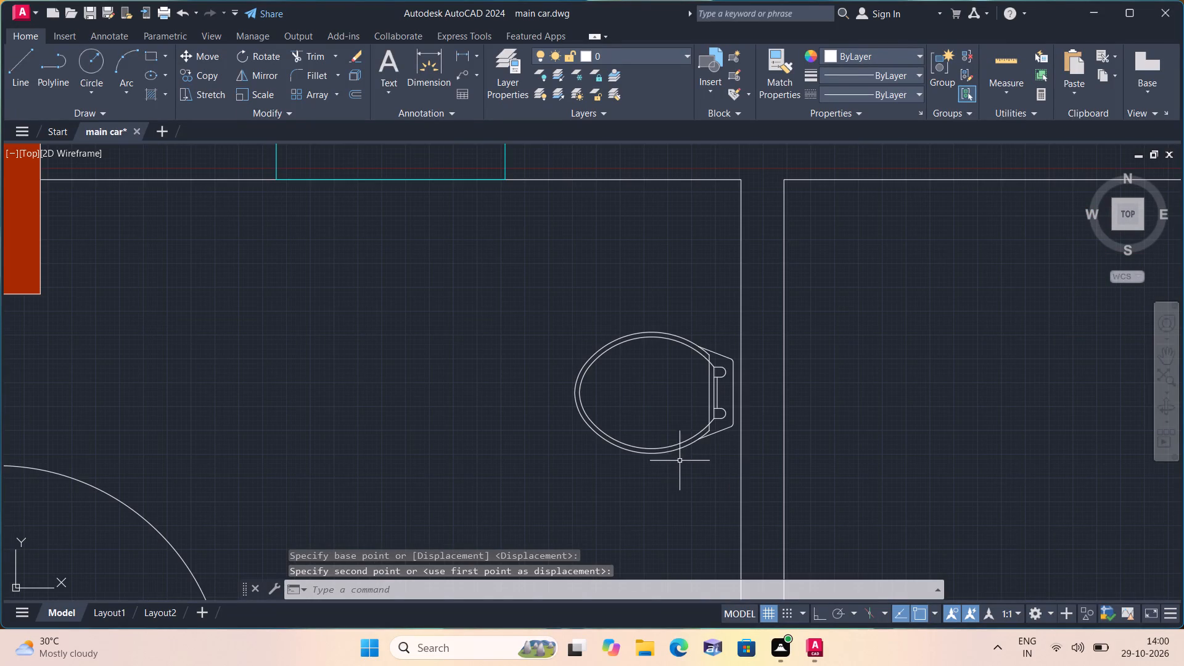
left_click_drag(714, 462, 706, 453)
left_click(606, 310)
scroll(722, 431, "up", 1)
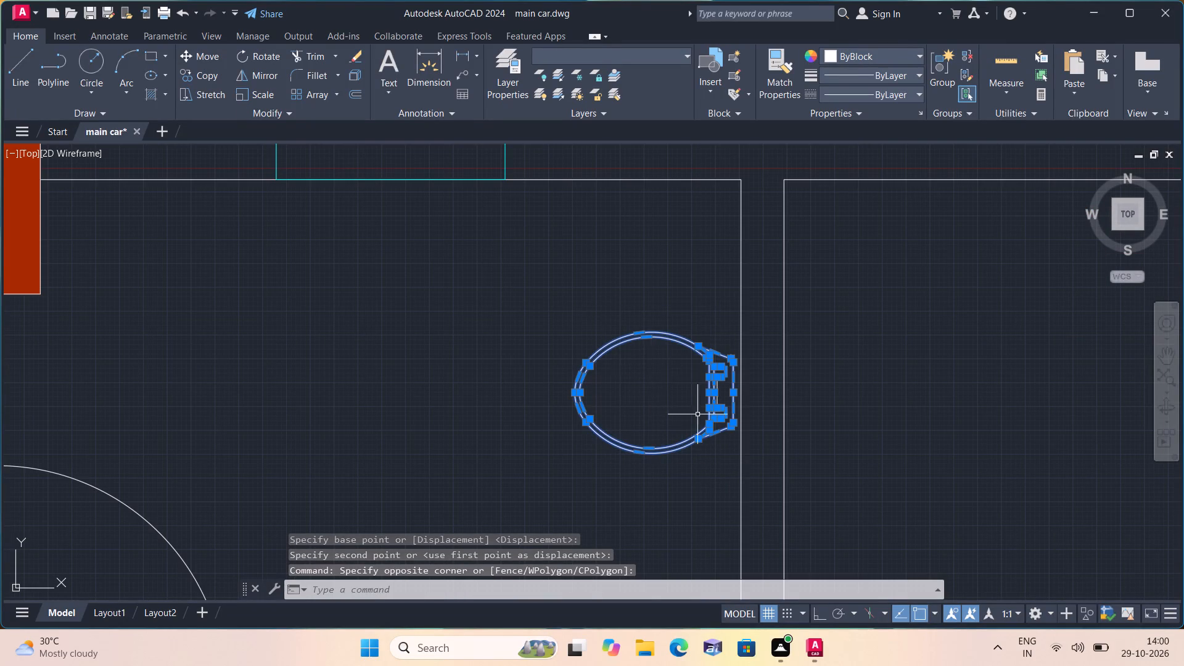
scroll(722, 431, "up", 1)
left_click_drag(728, 368, 721, 361)
left_click(598, 294)
scroll(598, 294, "down", 1)
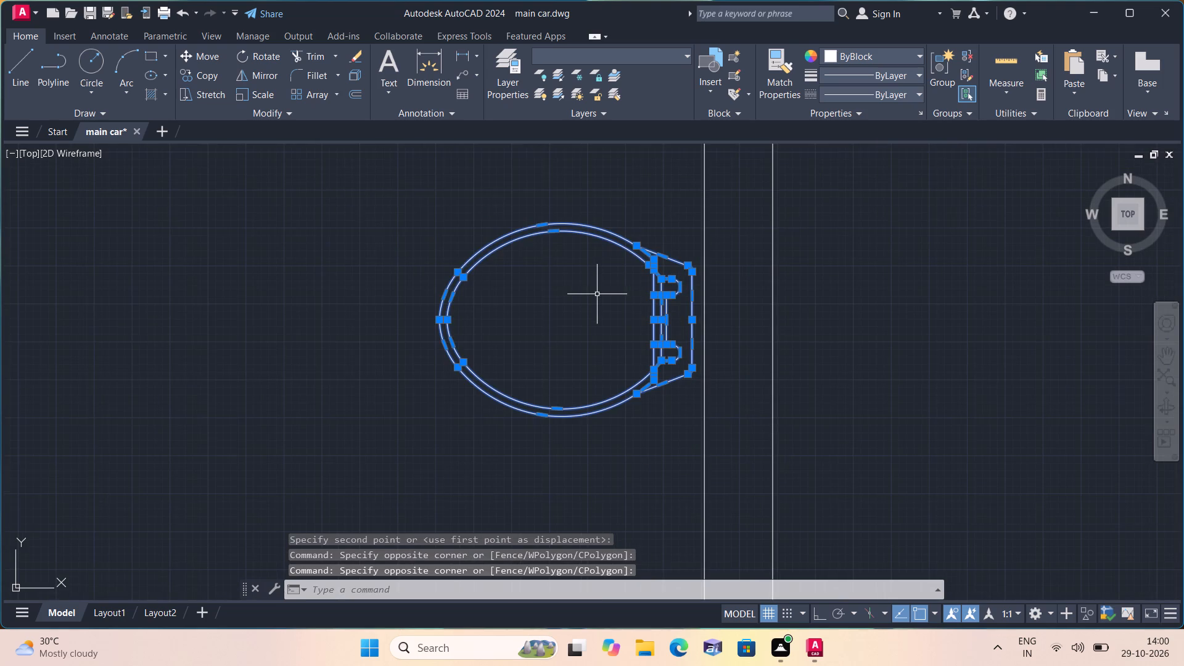
scroll(662, 286, "up", 2)
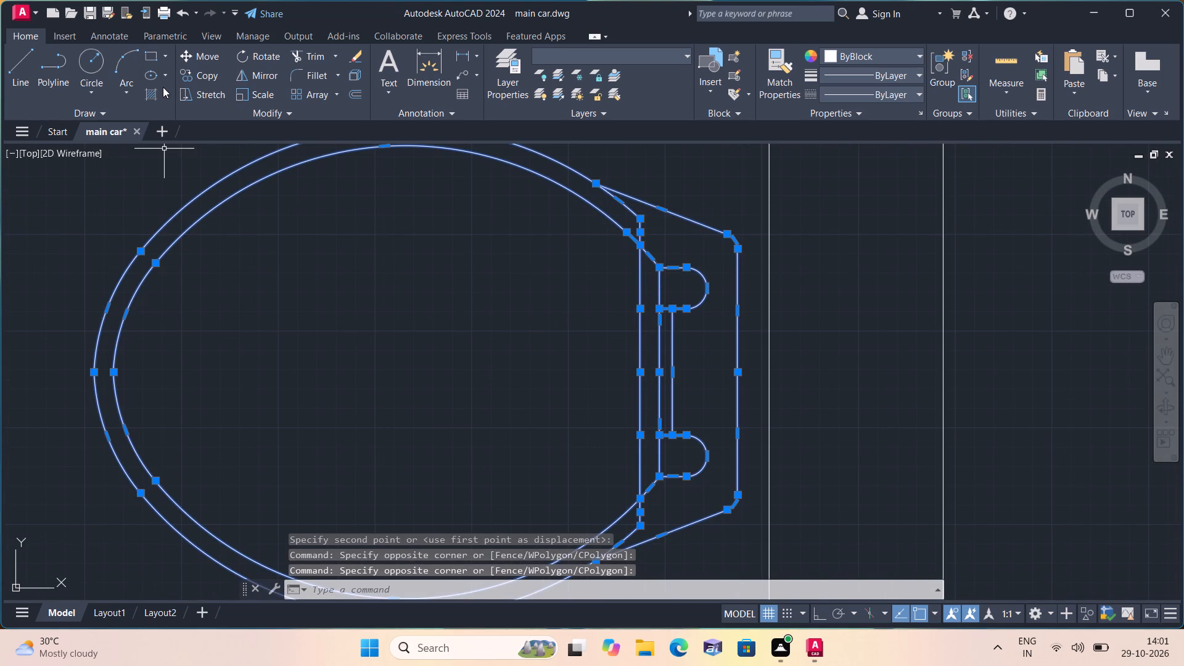
left_click(200, 76)
left_click(302, 286)
scroll(304, 287, "down", 3)
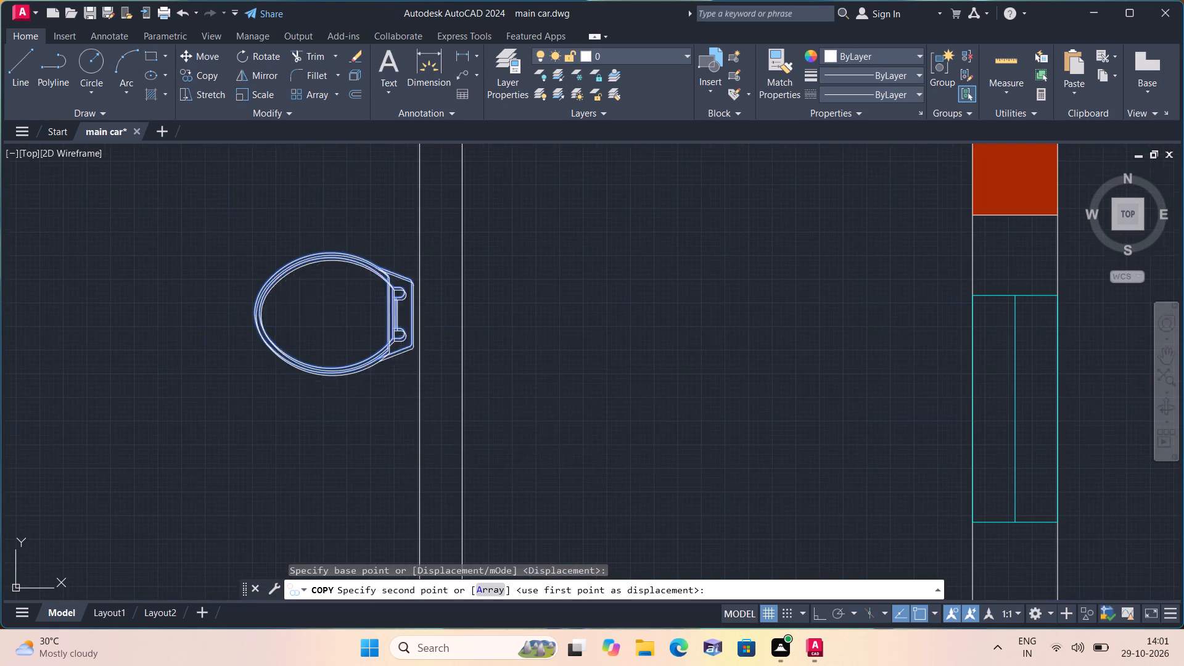
middle_click_drag(619, 418, 520, 355)
scroll(615, 417, "down", 1)
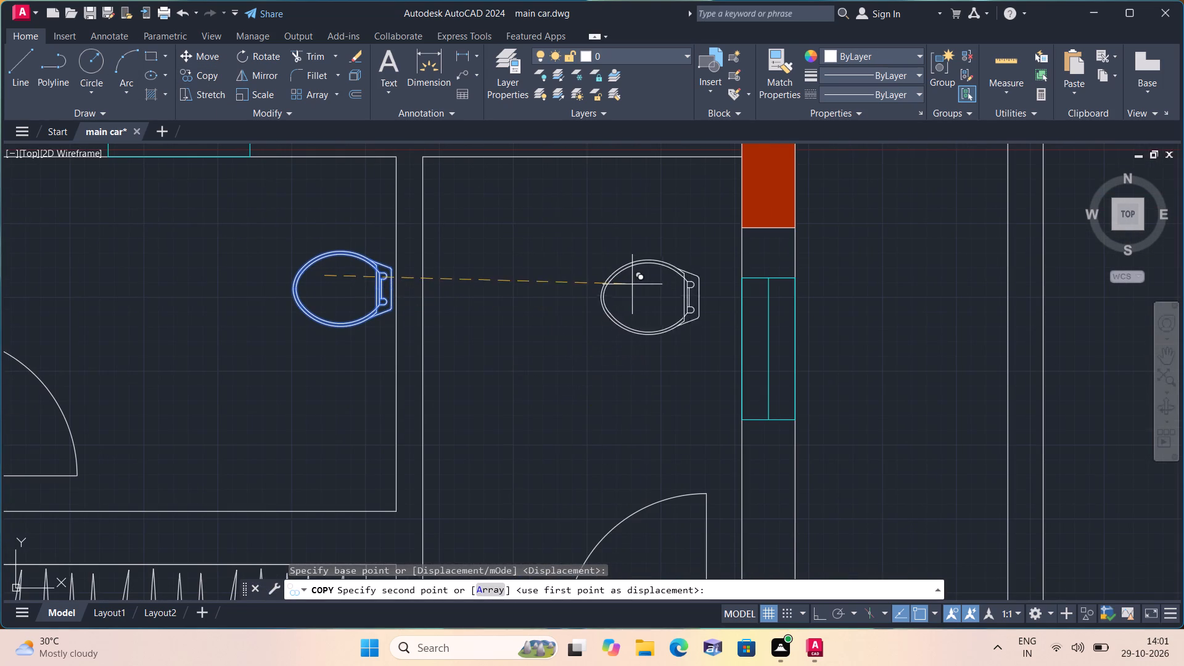
left_click(673, 266)
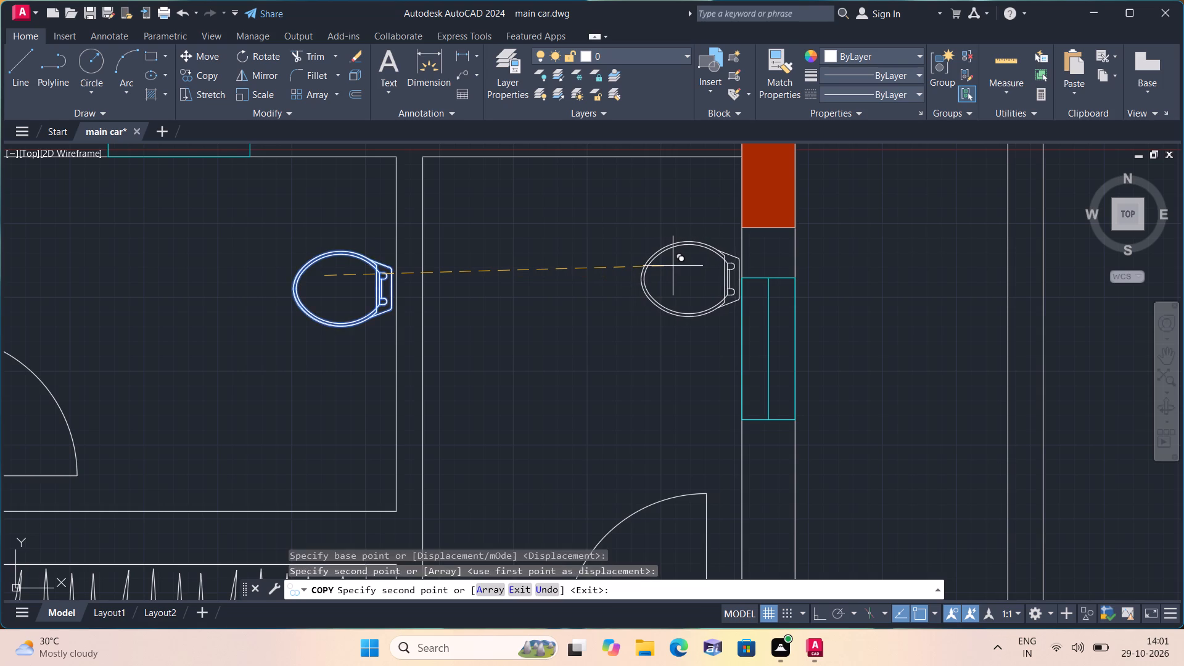
Scale the oversized bed block outside the plan down to about 4% of its size from a base point inside the bed.
scroll(592, 284, "down", 2)
key("Escape")
scroll(564, 333, "down", 5)
middle_click_drag(528, 329, 506, 355)
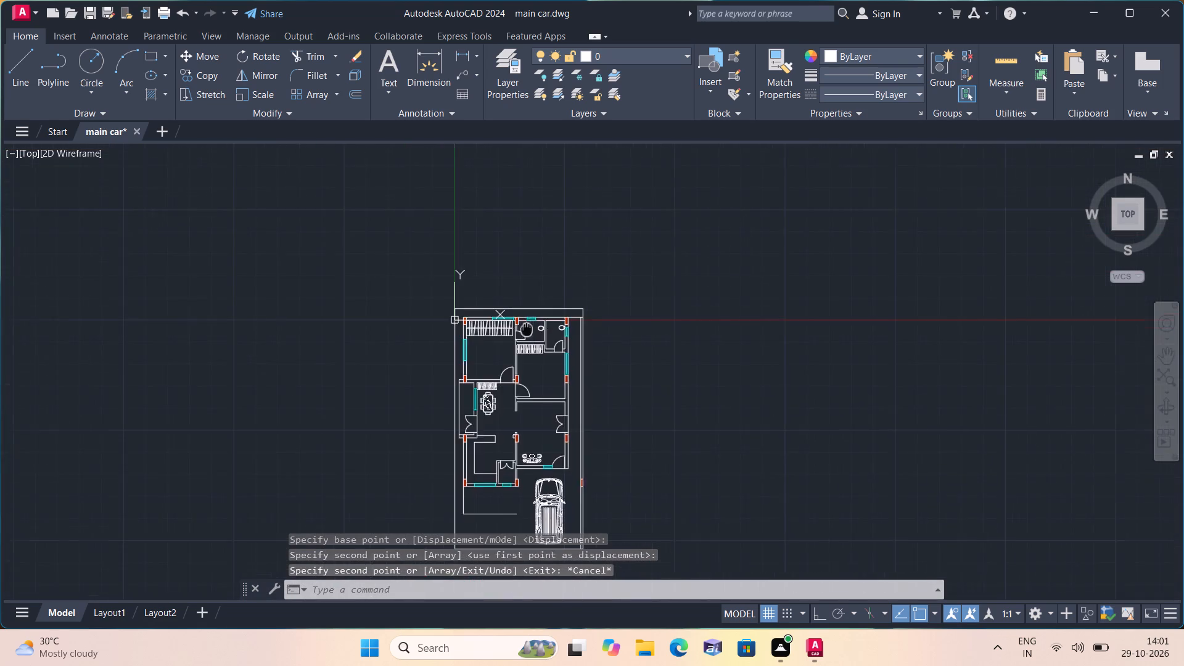
middle_click_drag(506, 355, 490, 381)
scroll(506, 355, "down", 4)
middle_click_drag(510, 335, 570, 460)
left_click(569, 428)
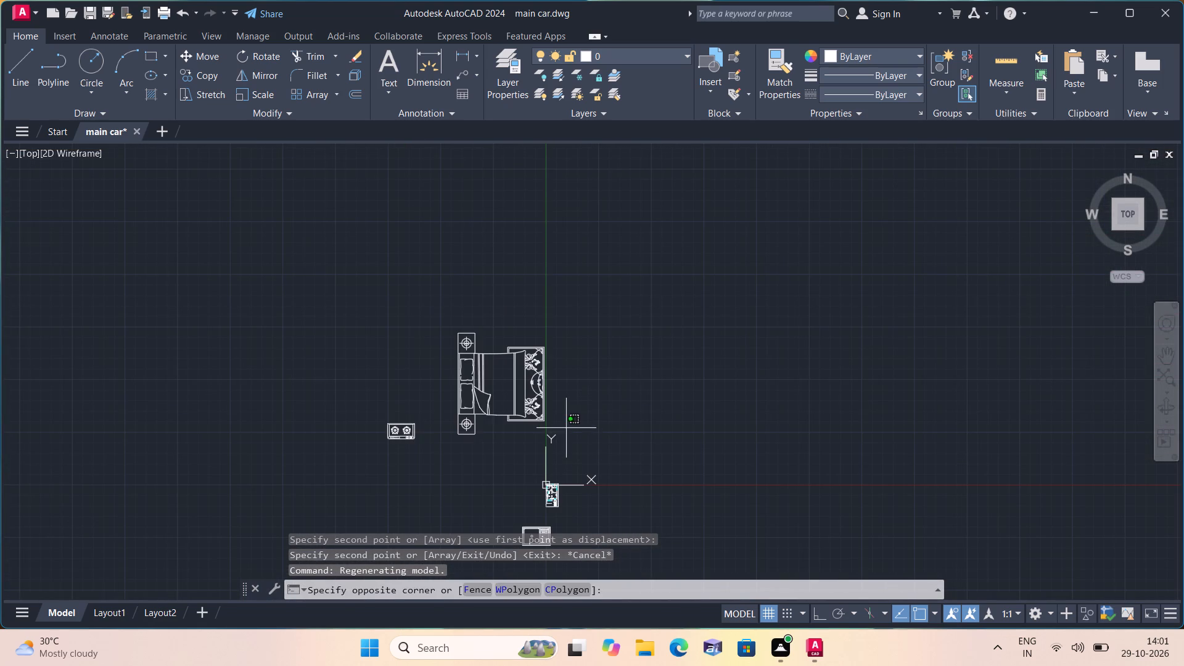
left_click(437, 318)
scroll(483, 455, "up", 3)
left_click_drag(500, 444, 499, 442)
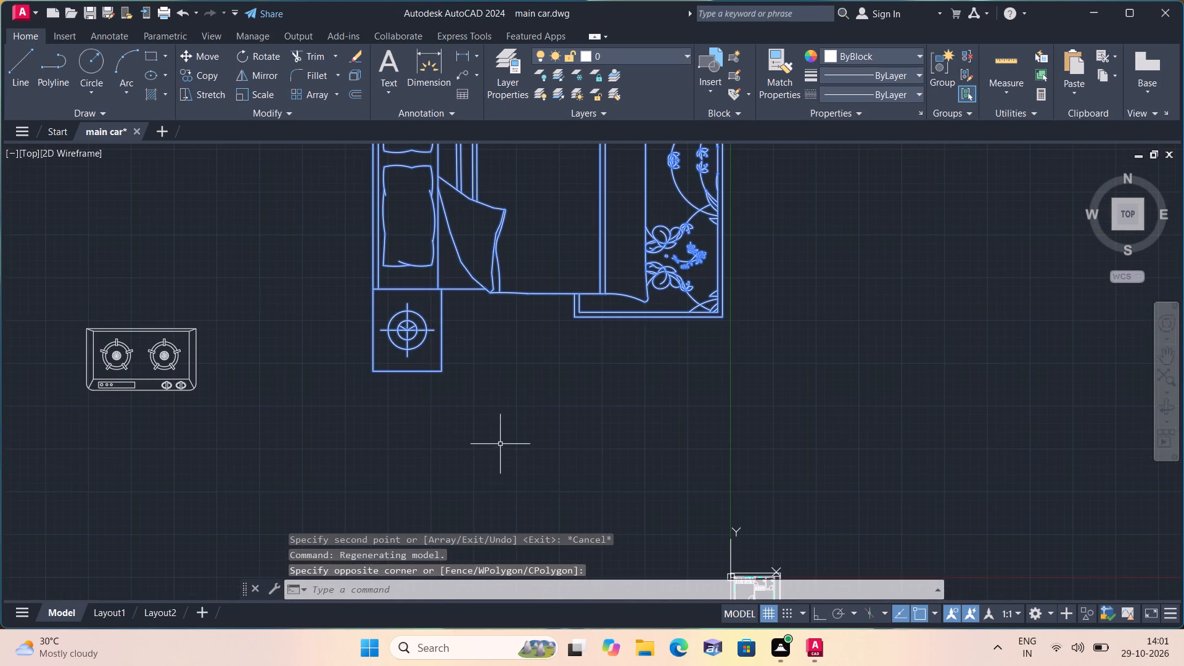
left_click_drag(499, 442, 480, 407)
left_click(392, 263)
scroll(392, 263, "down", 1)
middle_click_drag(392, 263, 408, 326)
scroll(408, 327, "up", 1)
middle_click_drag(407, 326, 406, 326)
scroll(407, 326, "down", 1)
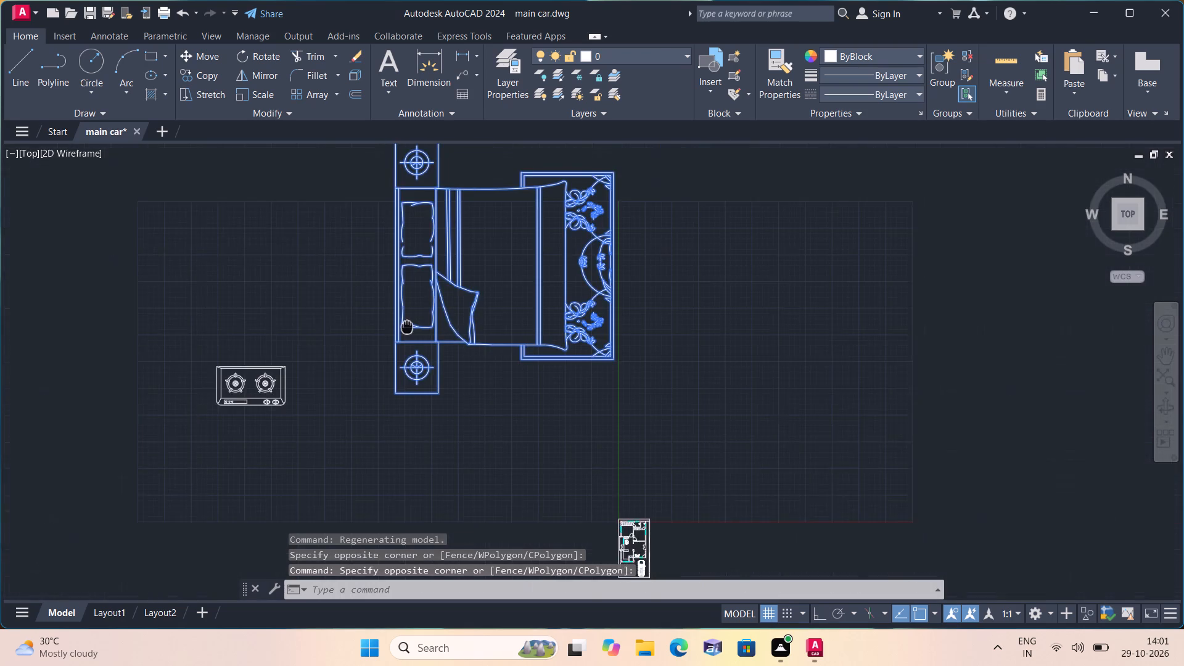
middle_click_drag(406, 326, 413, 360)
scroll(413, 360, "up", 1)
left_click_drag(261, 91, 266, 99)
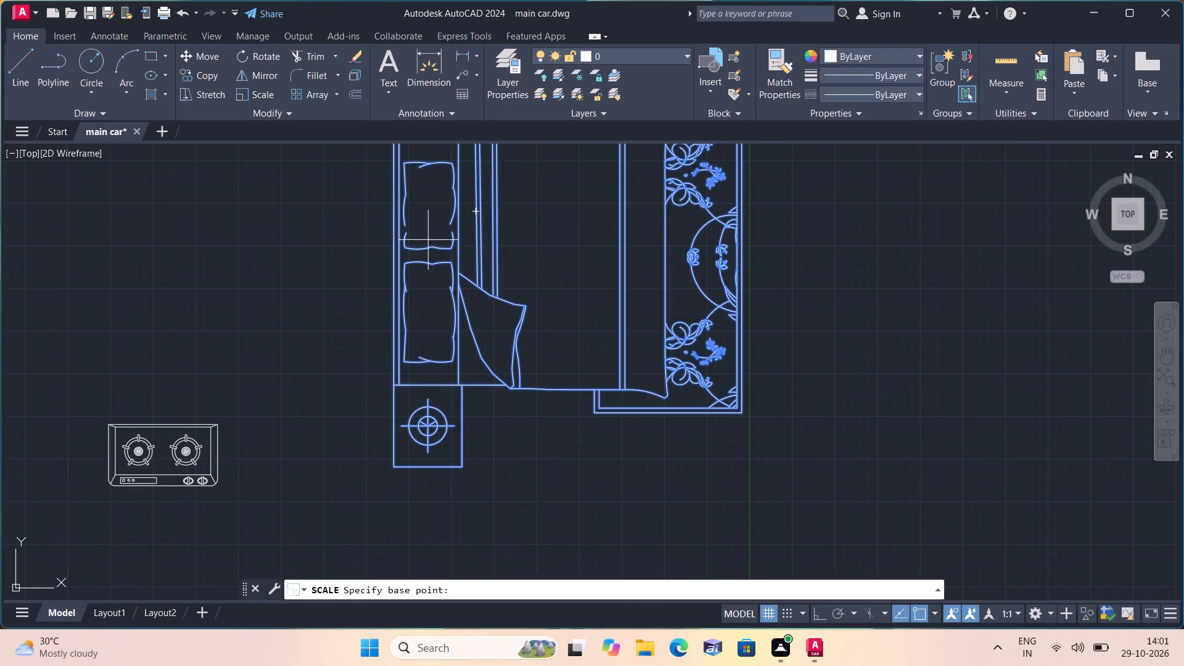
left_click(535, 261)
left_click(538, 266)
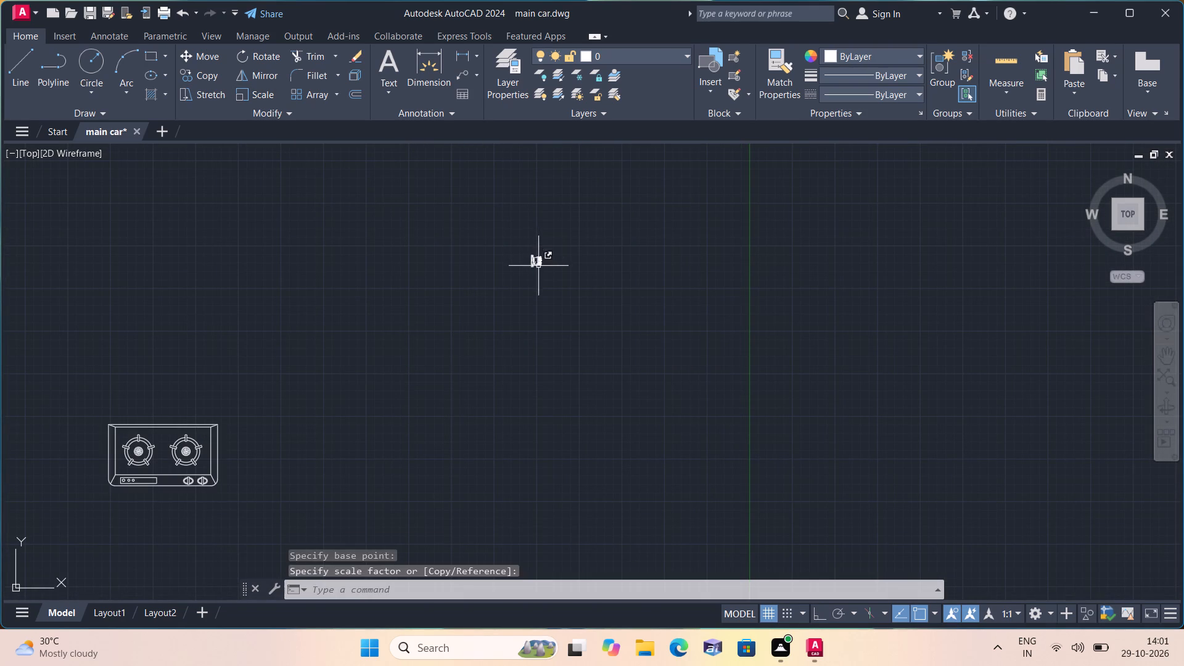
Move the reduced bed into the north-west bedroom, south of the wardrobe, with its headboard beside the west window.
left_click(561, 287)
left_click(513, 240)
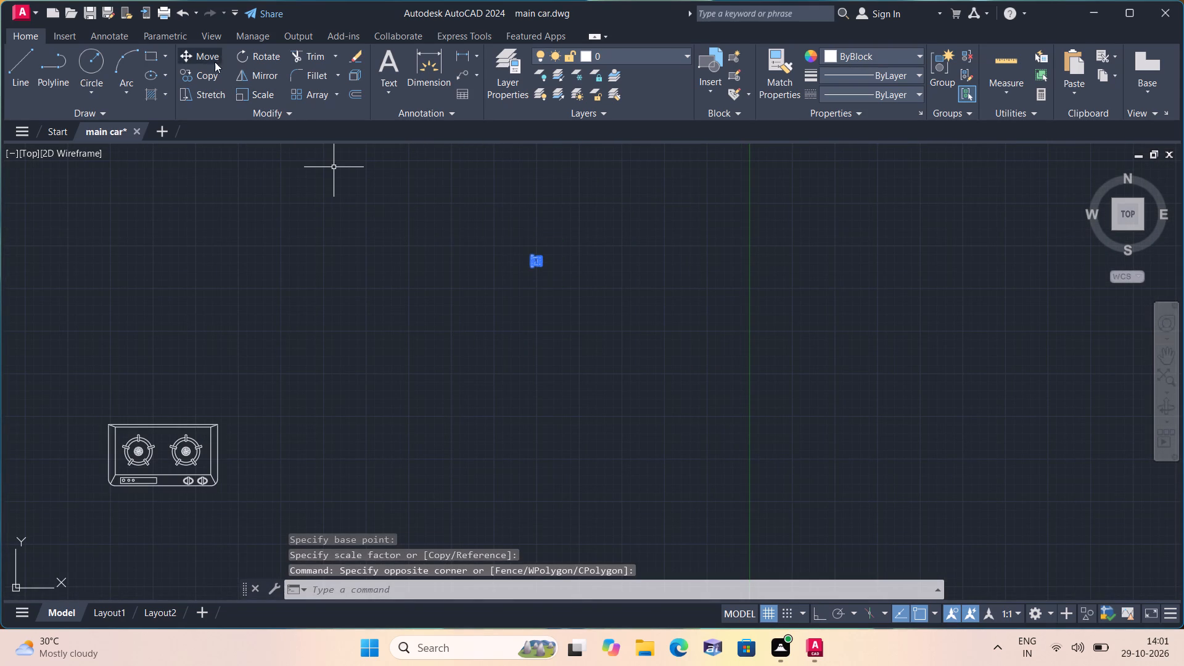
left_click(198, 53)
left_click(537, 253)
scroll(545, 305, "down", 3)
middle_click_drag(619, 424, 552, 442)
scroll(569, 442, "up", 6)
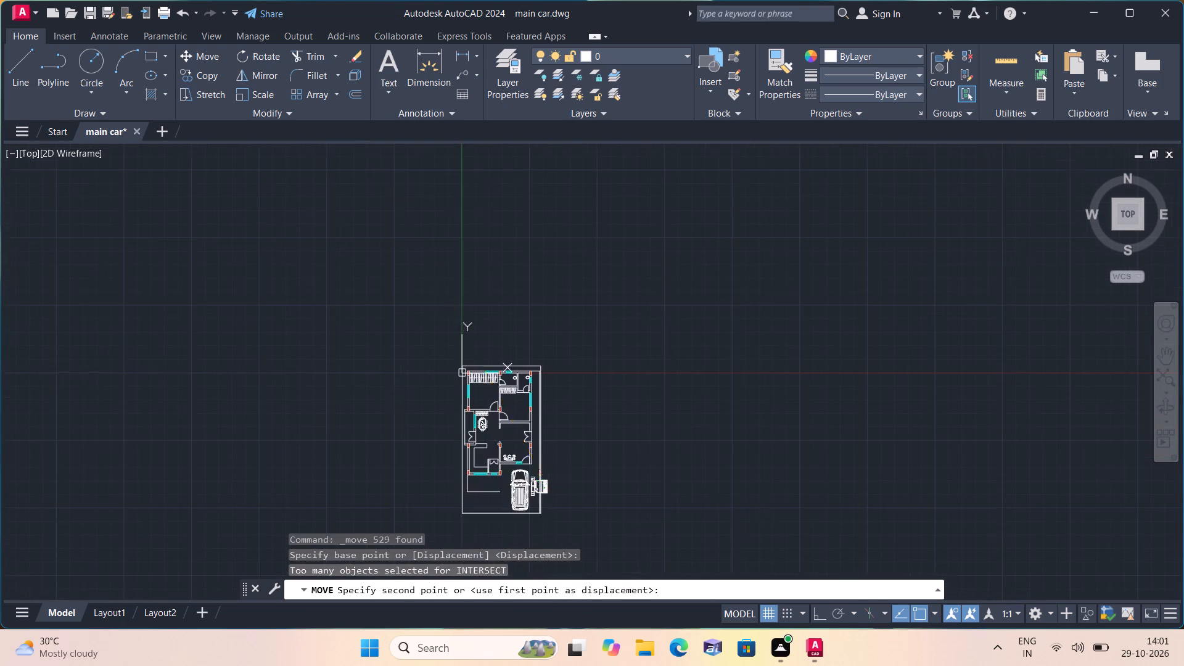
scroll(502, 435, "up", 1)
scroll(456, 343, "up", 2)
scroll(506, 397, "up", 1)
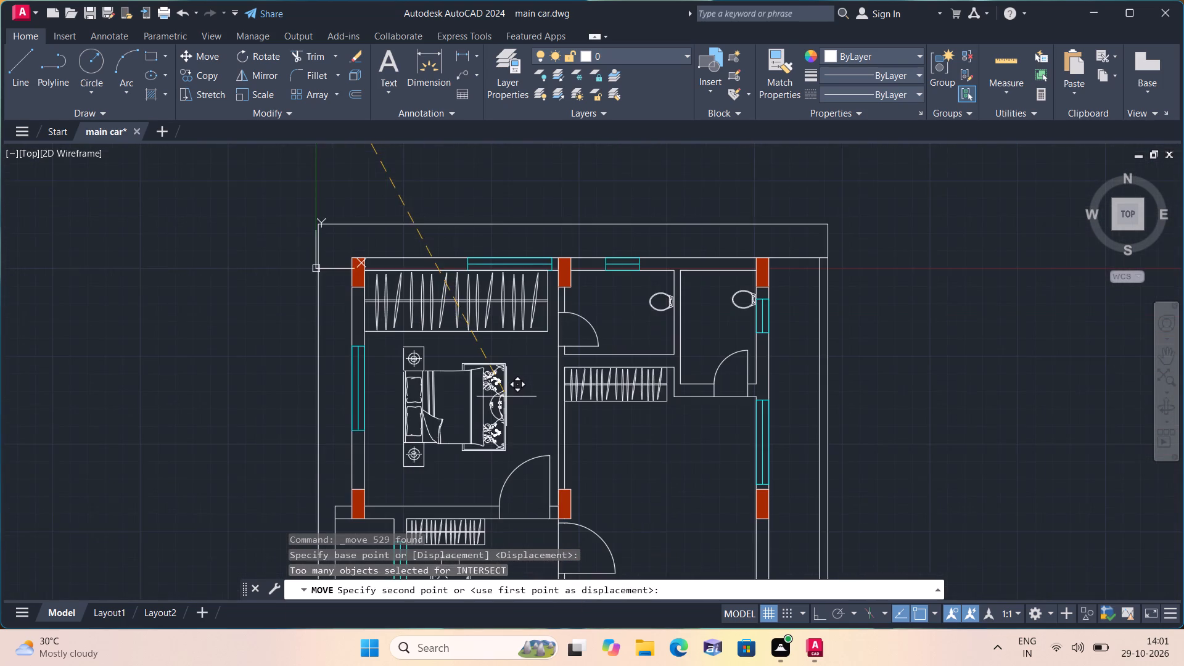
scroll(490, 399, "up", 1)
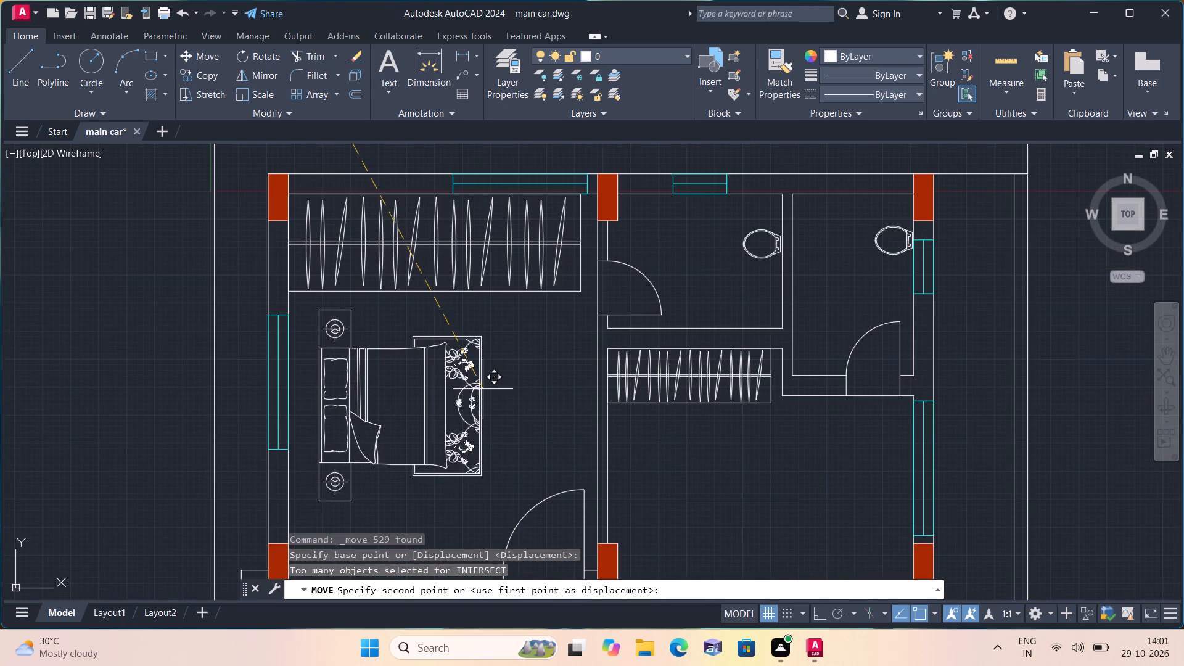
left_click(468, 387)
Copy the bed from the north-west bedroom into the eastern bedroom, south of its wardrobe with the headboard facing west.
scroll(466, 431, "up", 1)
middle_click_drag(455, 425, 475, 408)
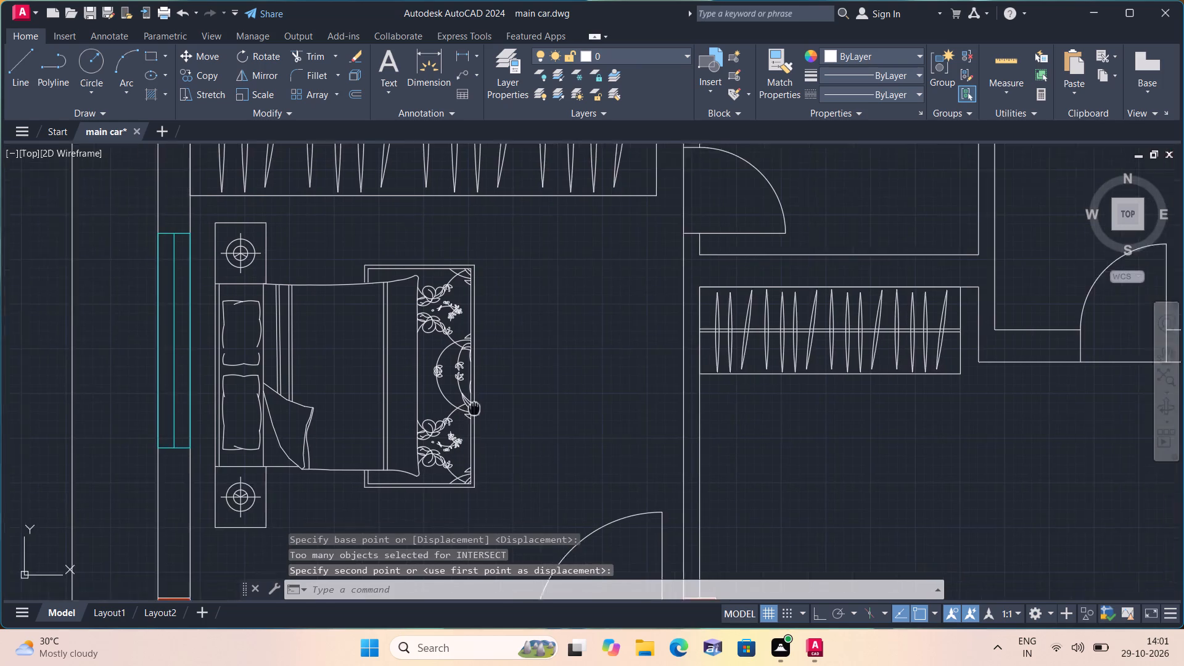
middle_click_drag(475, 408, 485, 390)
scroll(482, 381, "up", 1)
middle_click_drag(520, 482, 577, 414)
scroll(517, 480, "down", 1)
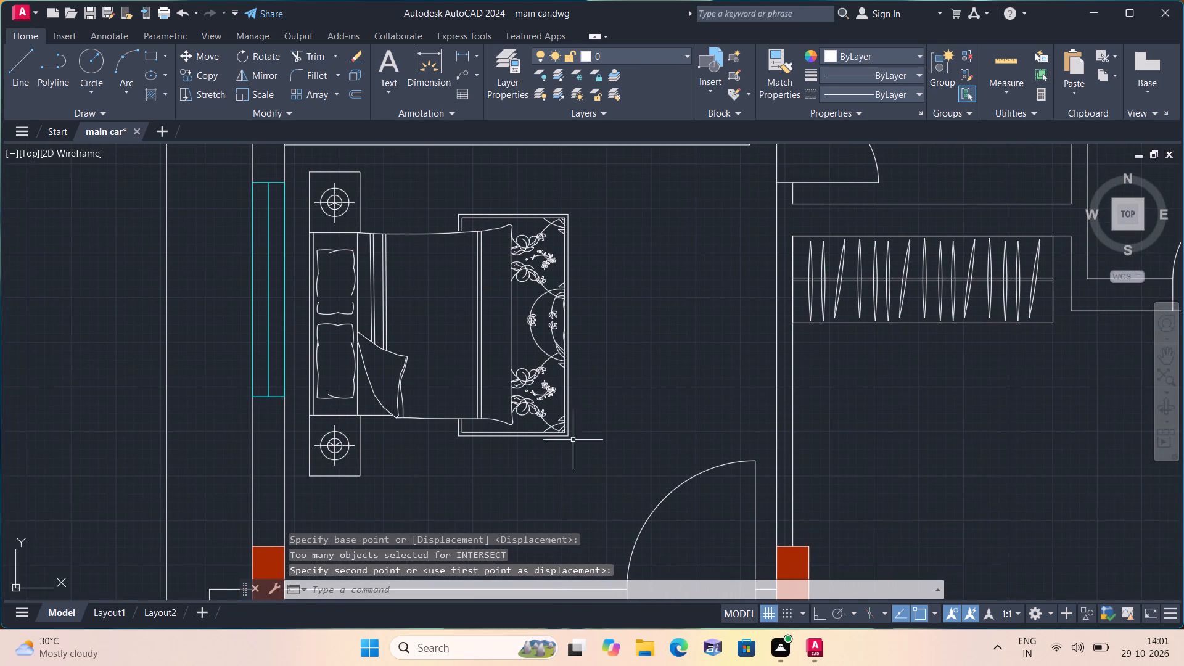
left_click(573, 485)
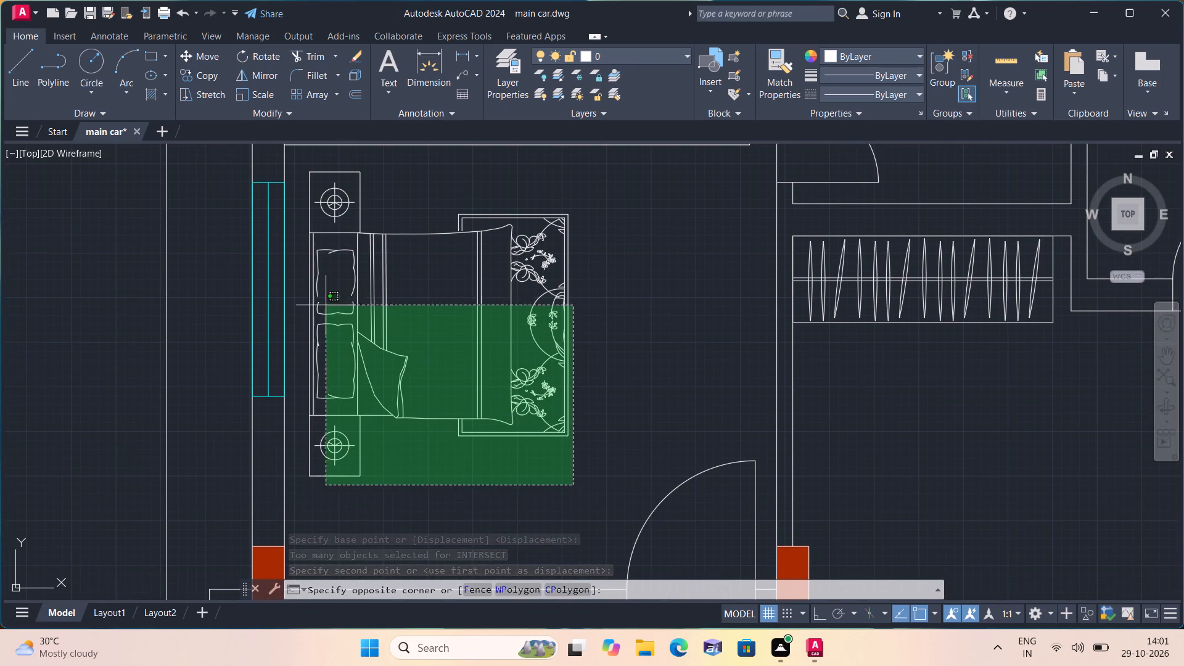
left_click(294, 162)
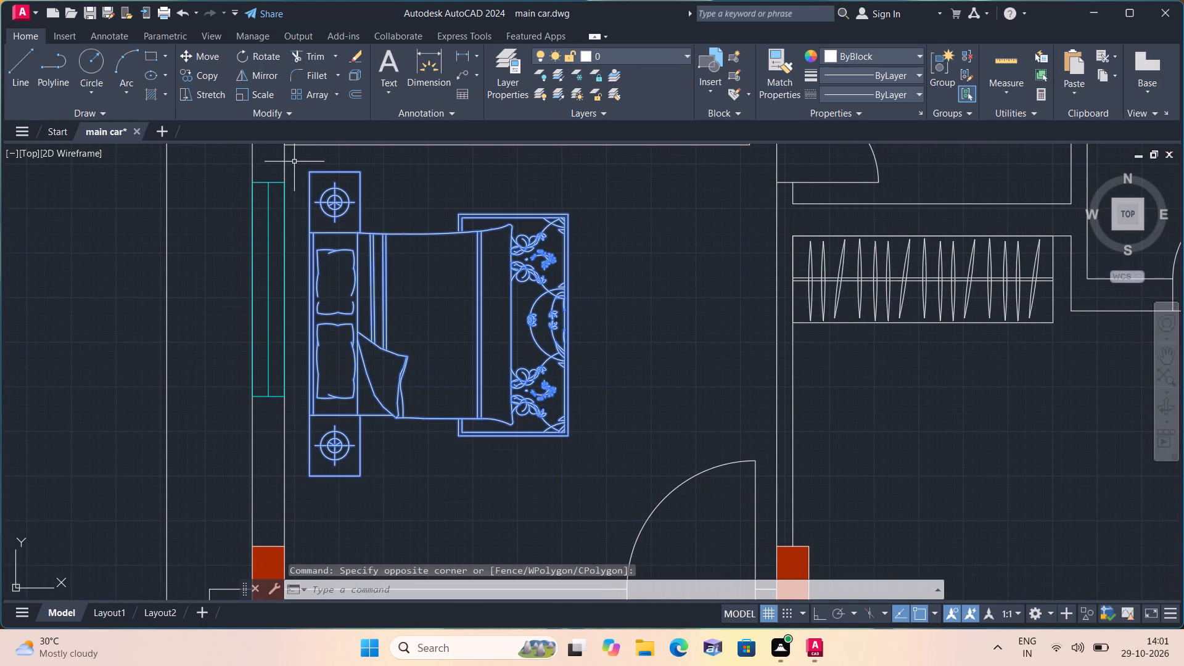
left_click(206, 74)
left_click(385, 305)
scroll(384, 306, "down", 2)
scroll(570, 398, "up", 1)
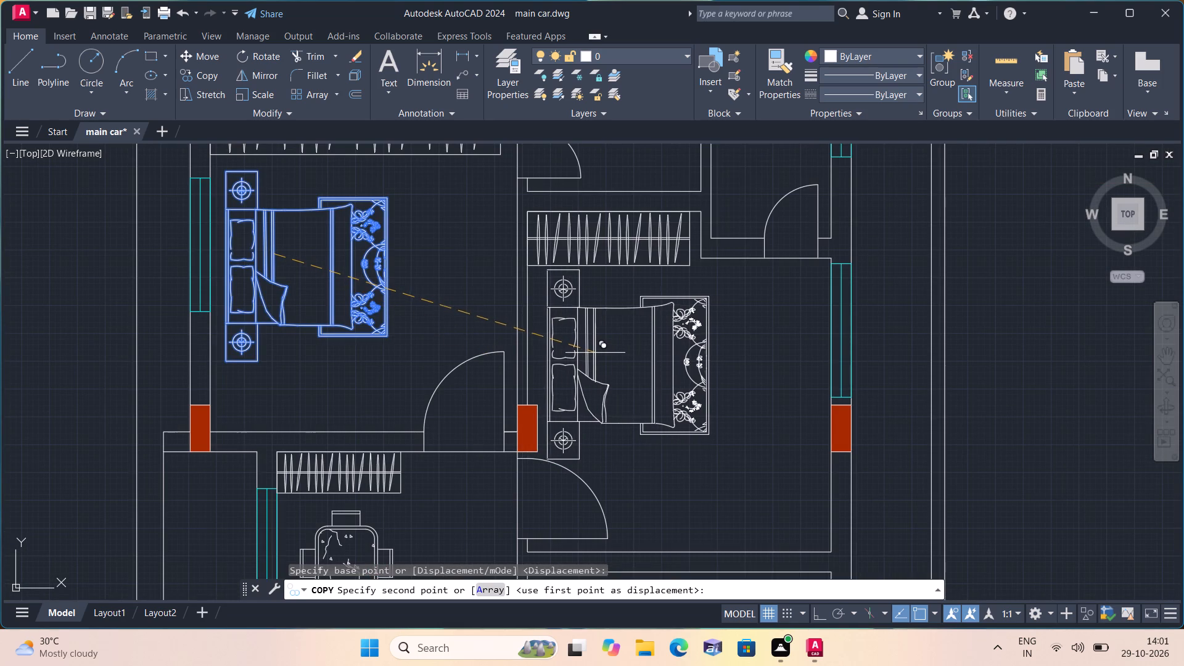
left_click(607, 354)
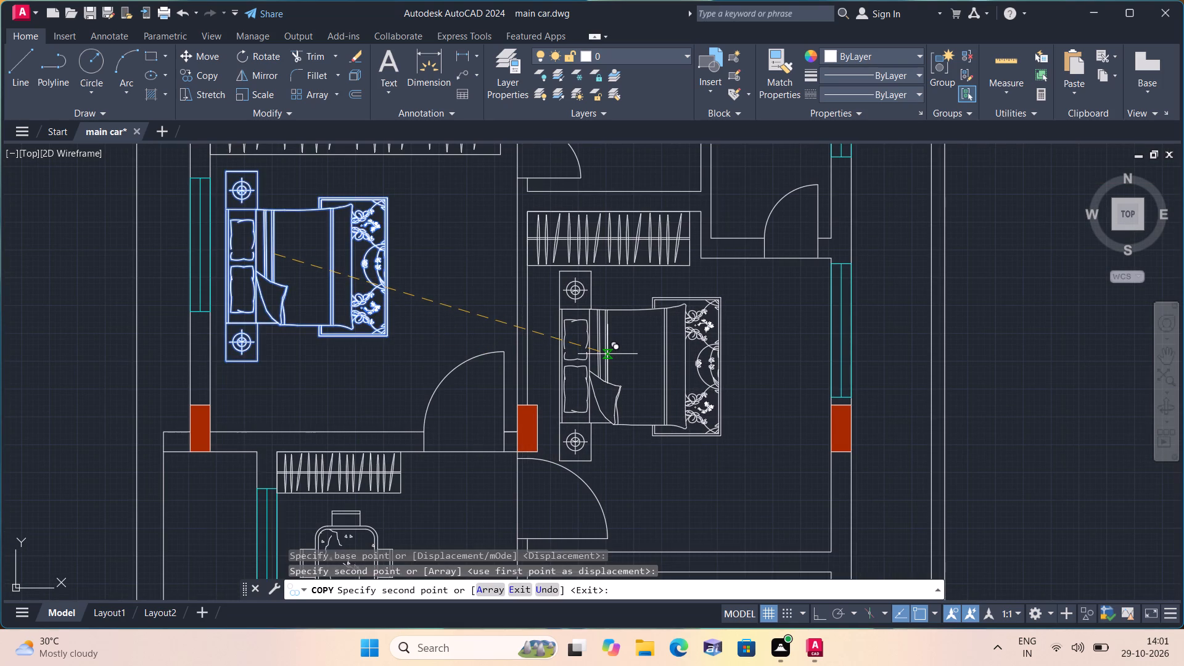
key("Escape")
Scale the eastern bedroom's bed down to about 78% of its size from a base point near its middle.
scroll(614, 361, "up", 1)
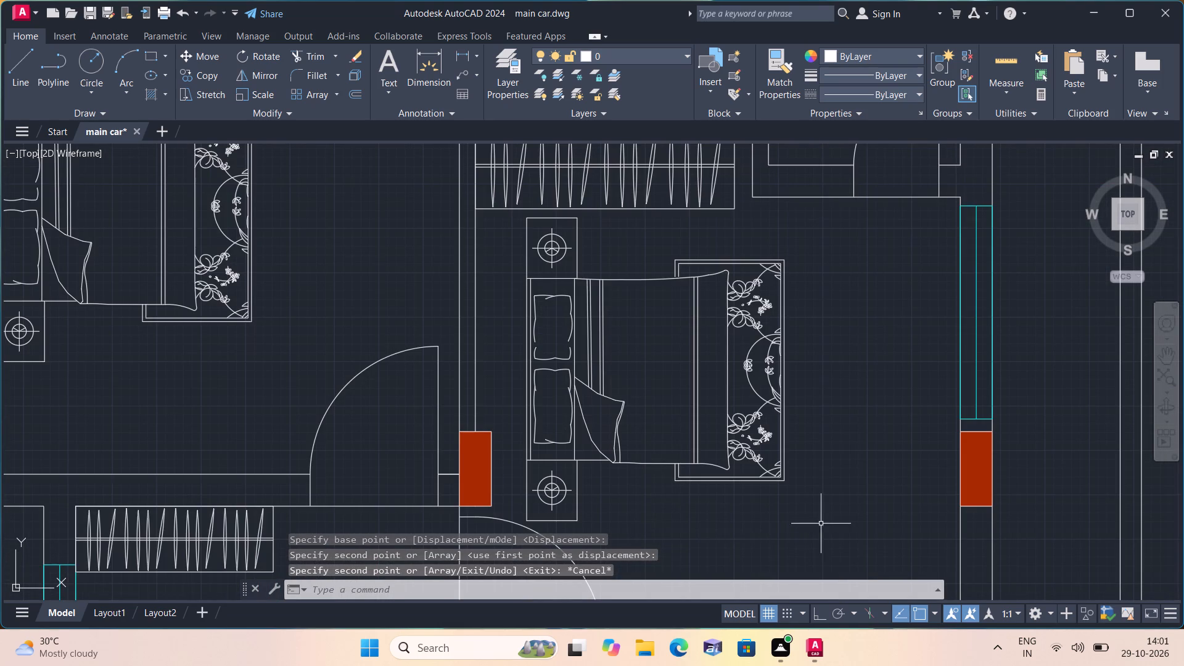
left_click_drag(828, 518, 822, 513)
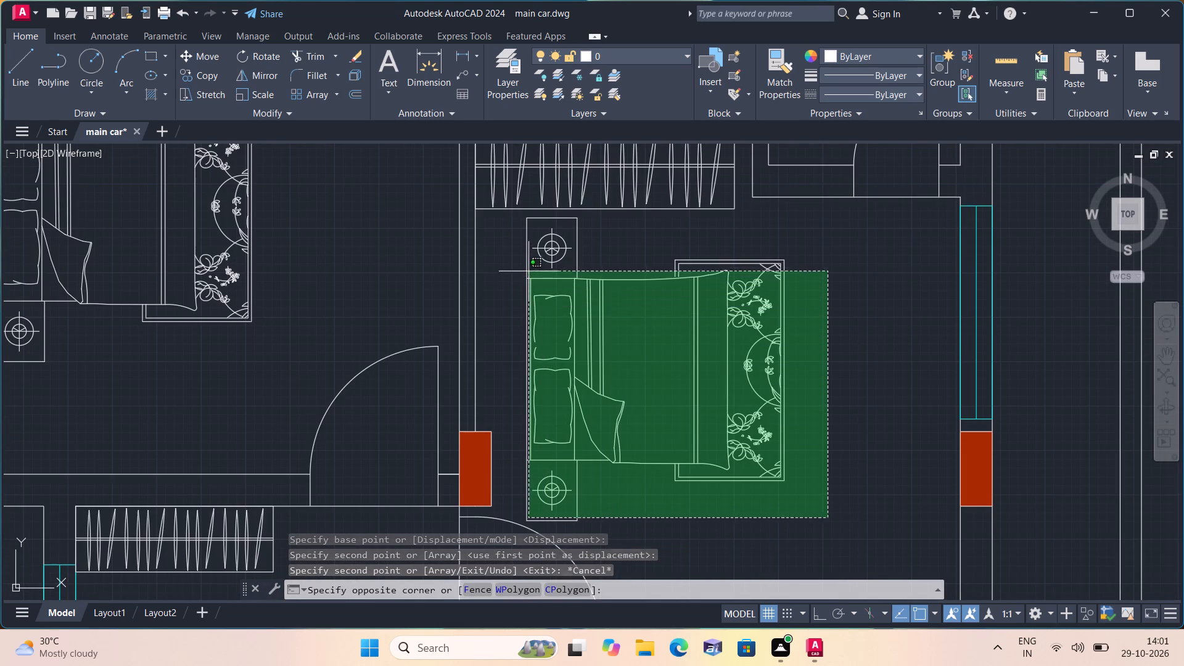
left_click(525, 236)
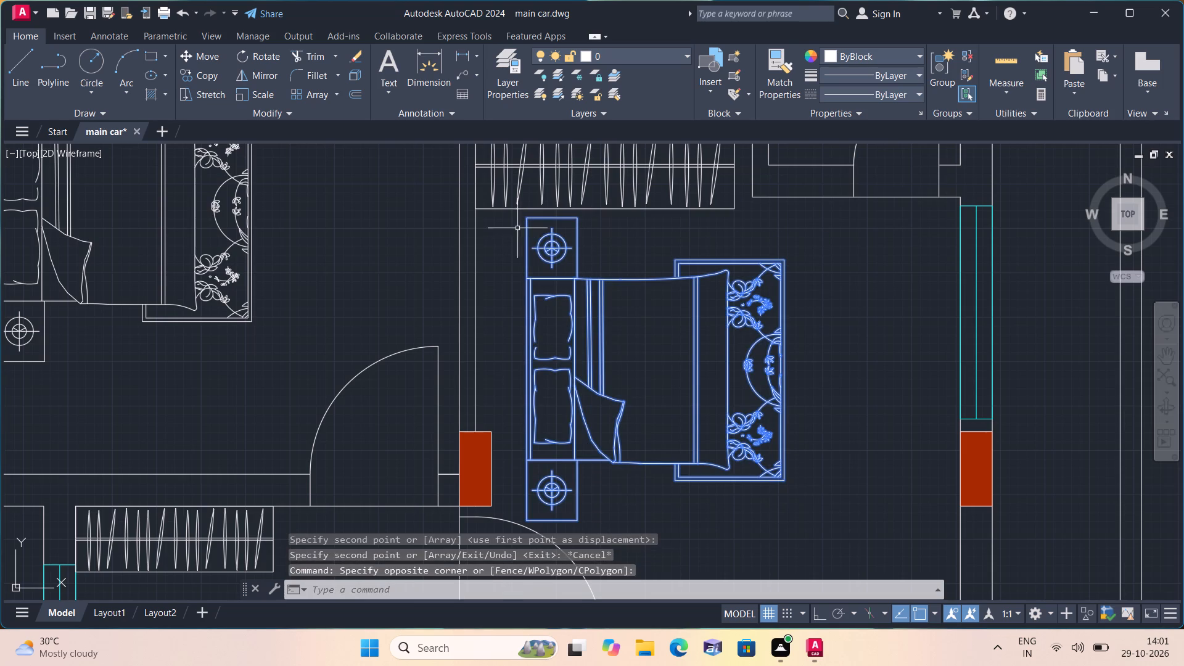
left_click(260, 92)
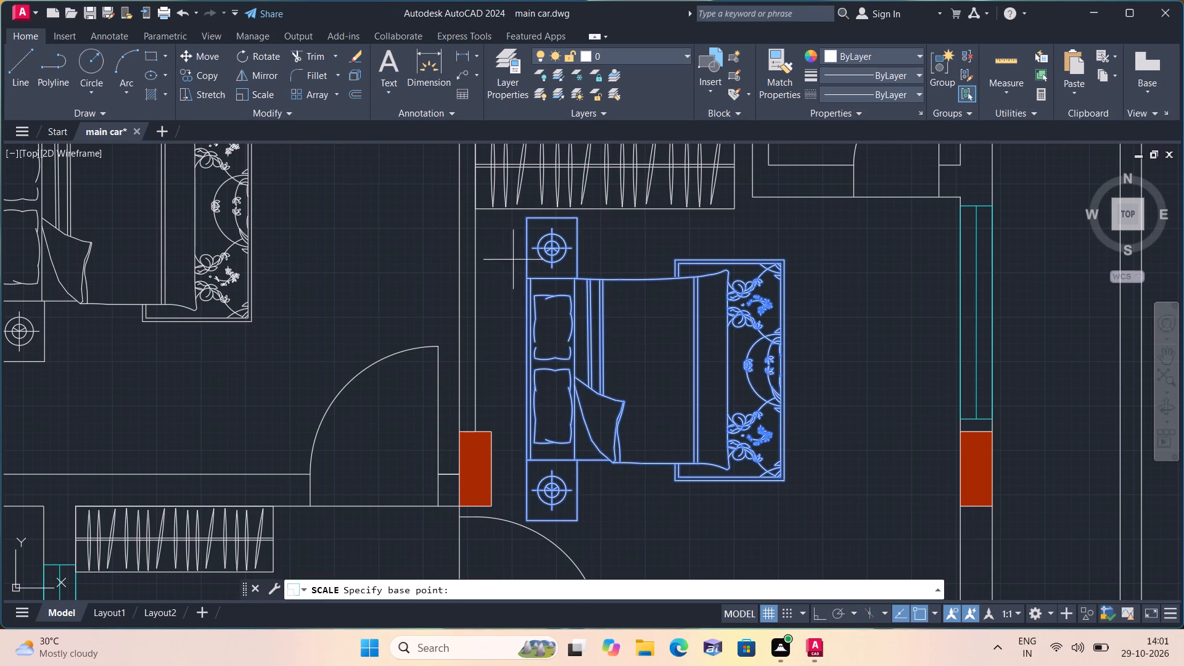
left_click(637, 348)
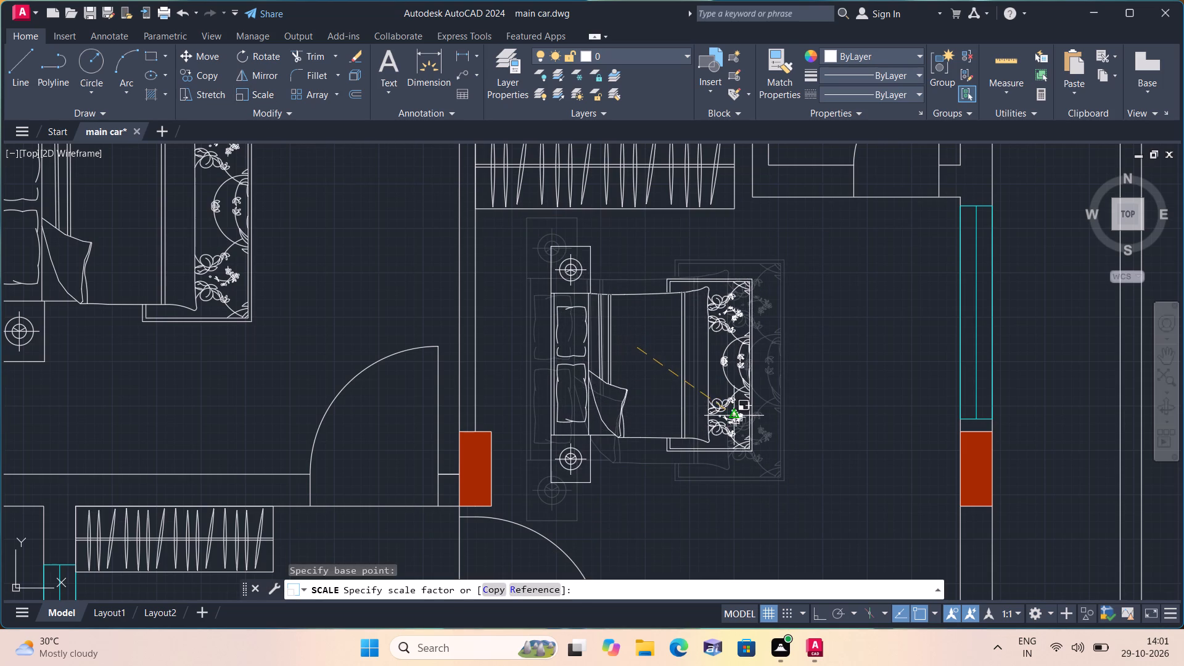
left_click(733, 413)
Move the eastern bedroom's bed north-west, closer to the wardrobe and the room's west wall.
left_click_drag(795, 498, 778, 482)
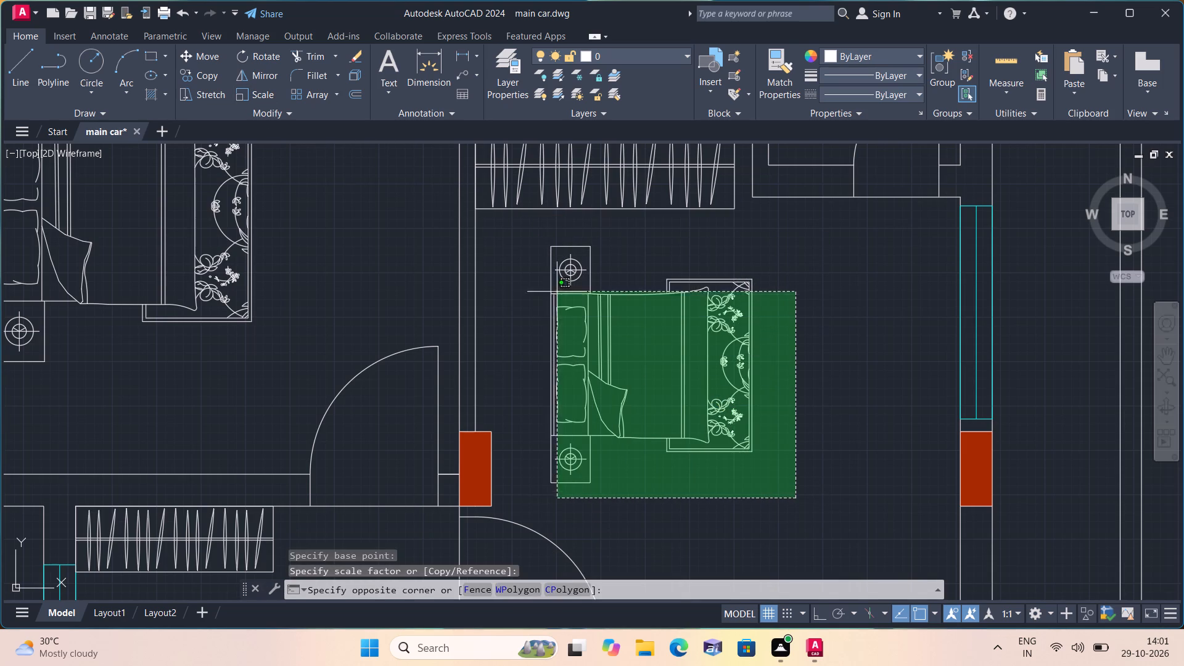
left_click(526, 239)
left_click(205, 57)
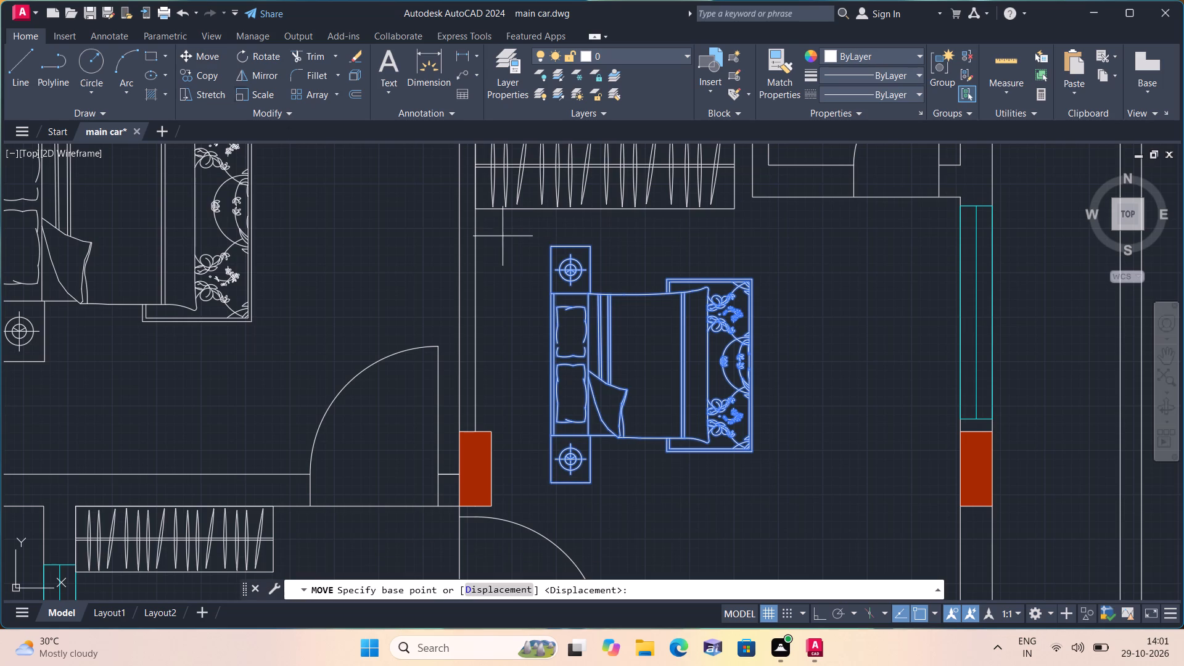
left_click(639, 365)
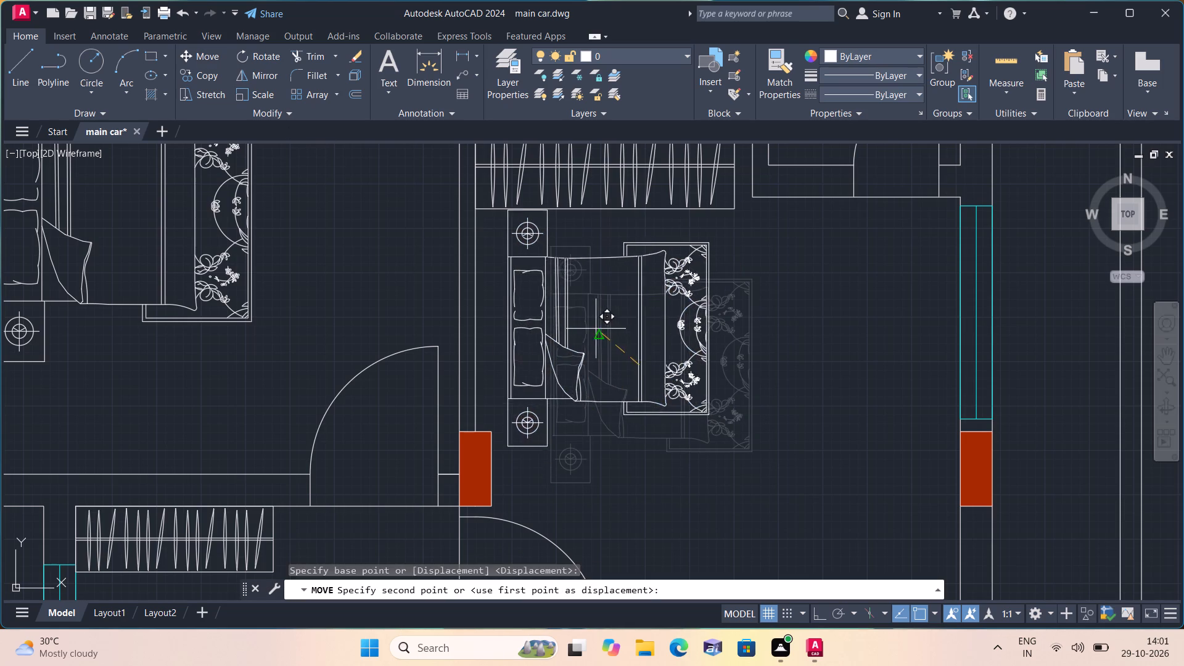
left_click(596, 335)
Move the oversized cooktop from far north-west of the plan to just west of the house, above the sink.
scroll(596, 335, "down", 2)
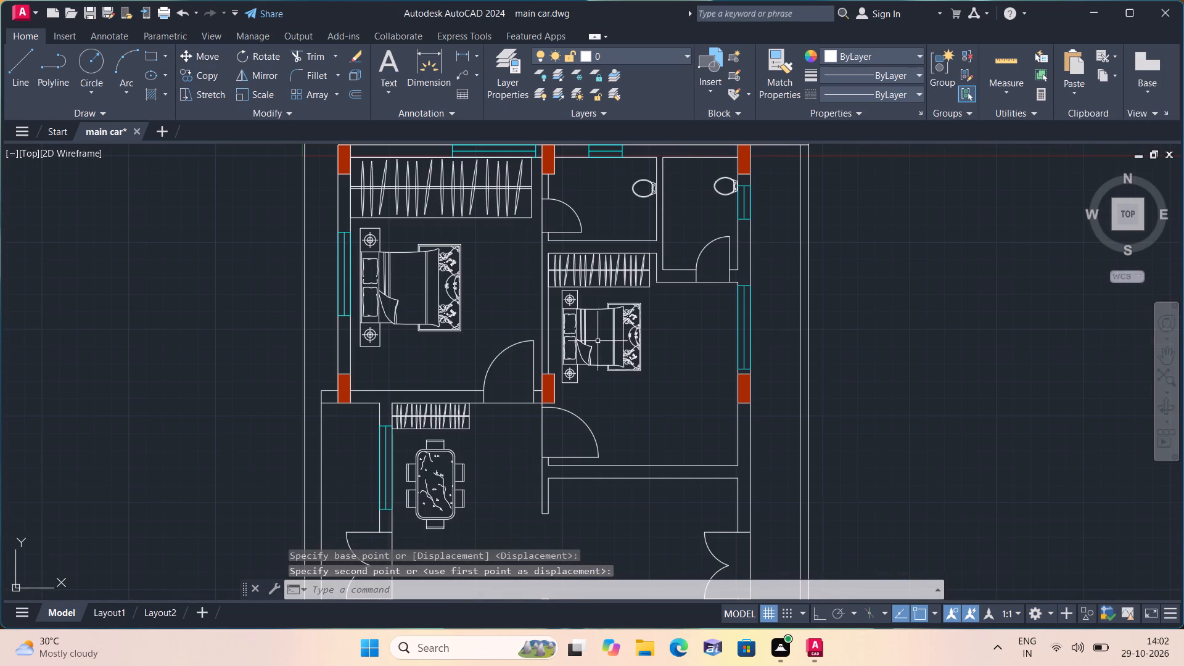
scroll(520, 465, "down", 2)
middle_click_drag(578, 464, 501, 327)
scroll(503, 327, "down", 1)
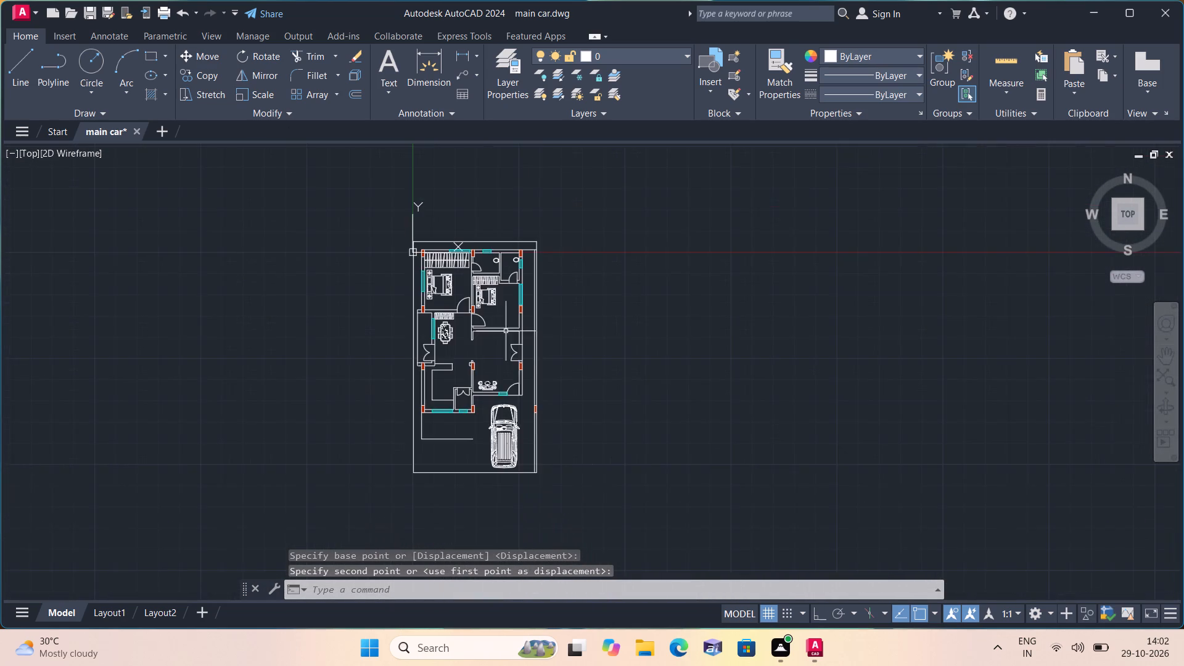
scroll(526, 471, "up", 1)
scroll(526, 469, "down", 3)
middle_click_drag(551, 474, 505, 333)
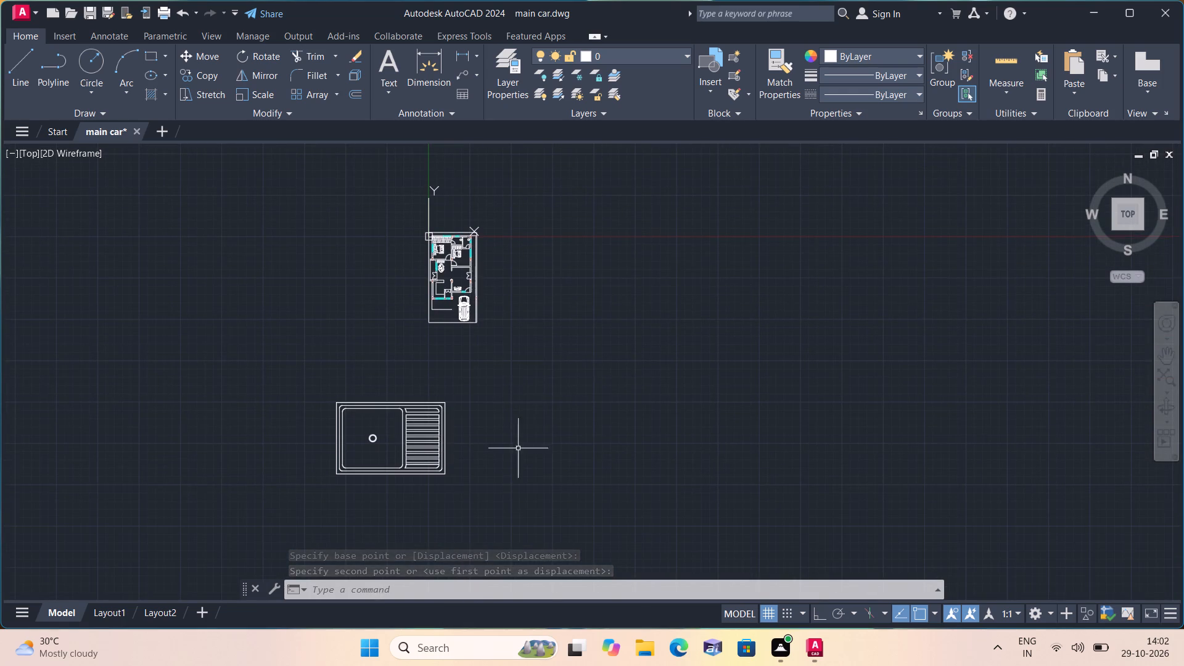
scroll(502, 487, "down", 1)
middle_click_drag(270, 332, 384, 391)
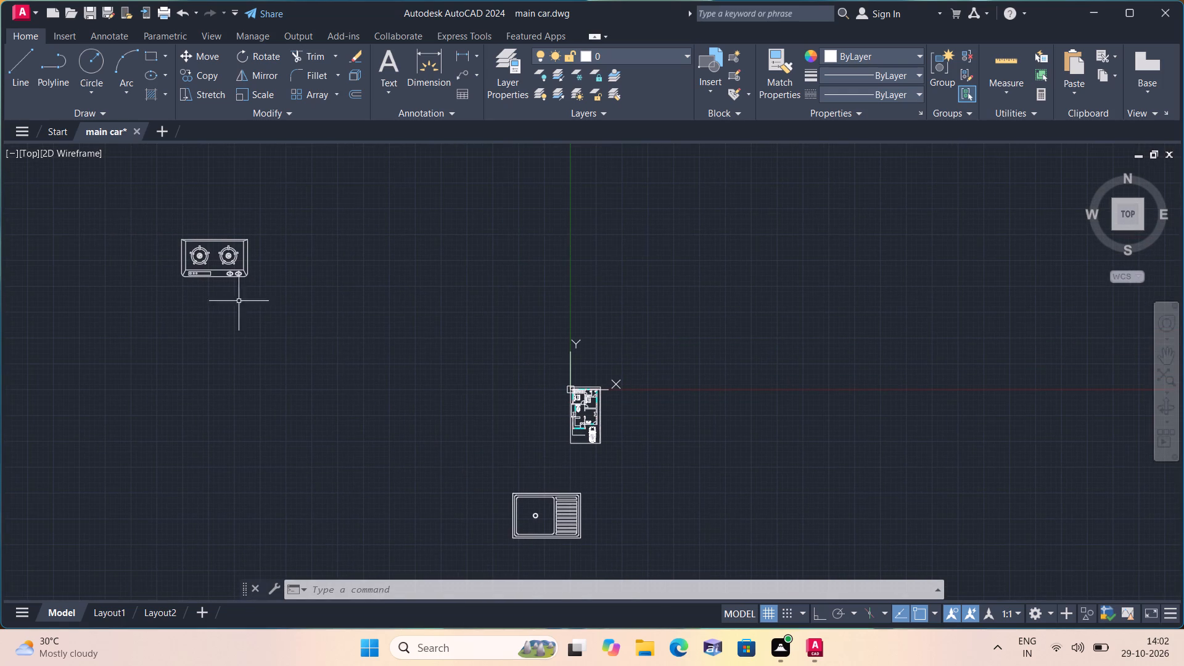
left_click_drag(109, 212, 216, 262)
left_click(390, 361)
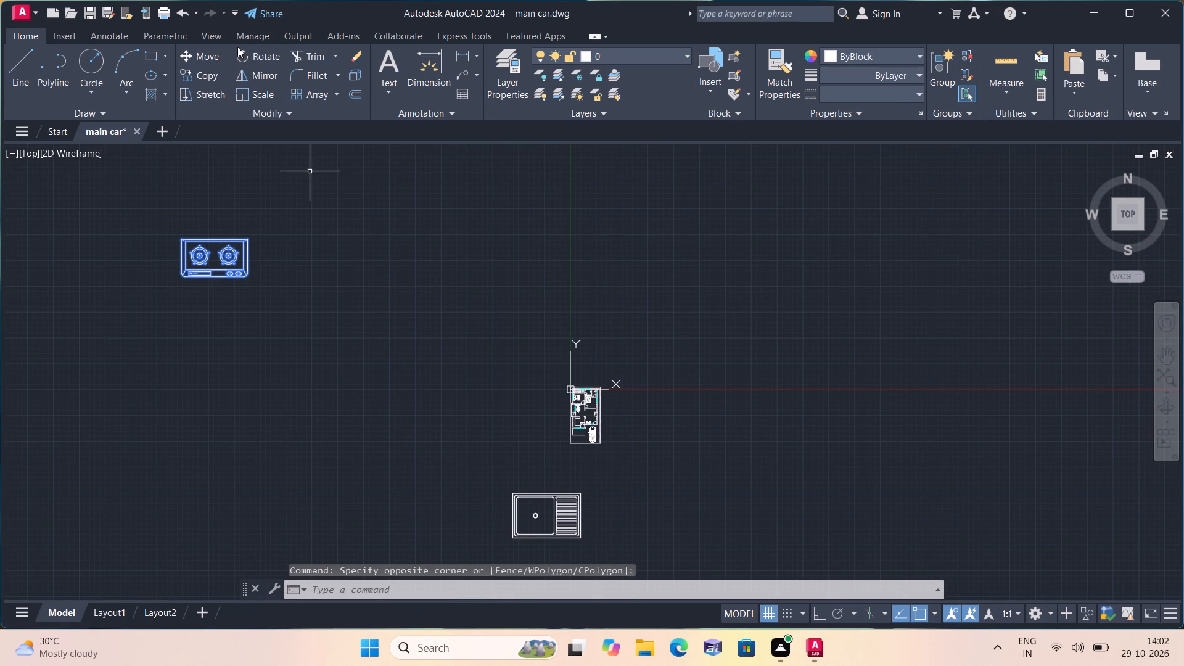
left_click(208, 48)
left_click(234, 282)
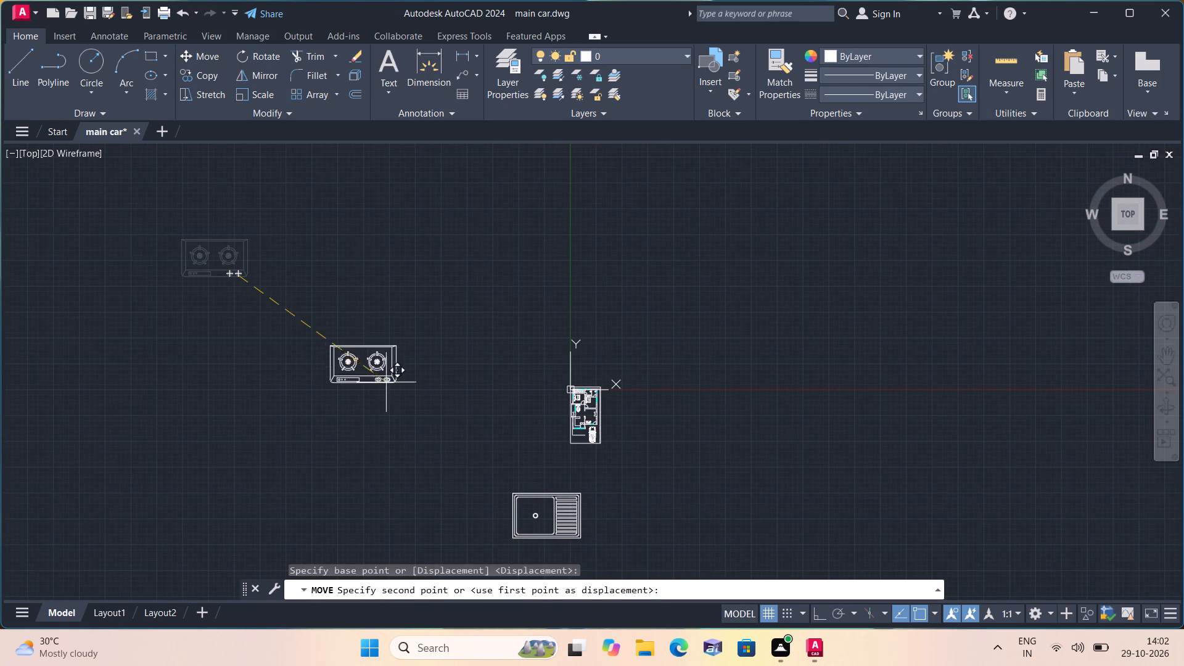
left_click(533, 445)
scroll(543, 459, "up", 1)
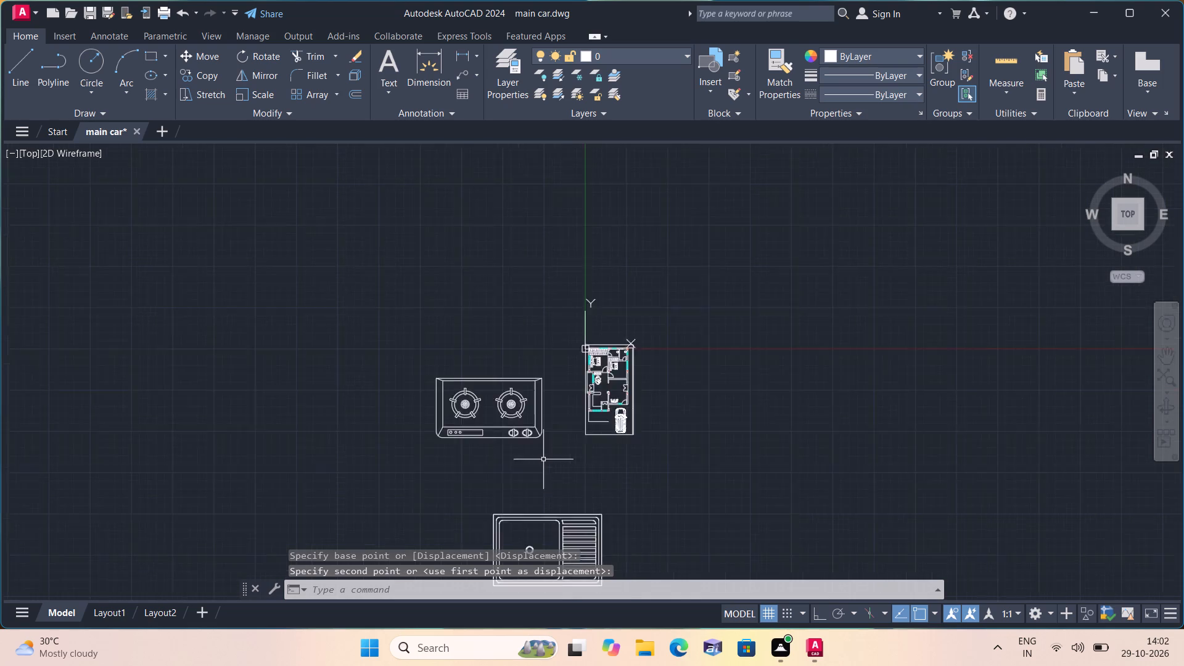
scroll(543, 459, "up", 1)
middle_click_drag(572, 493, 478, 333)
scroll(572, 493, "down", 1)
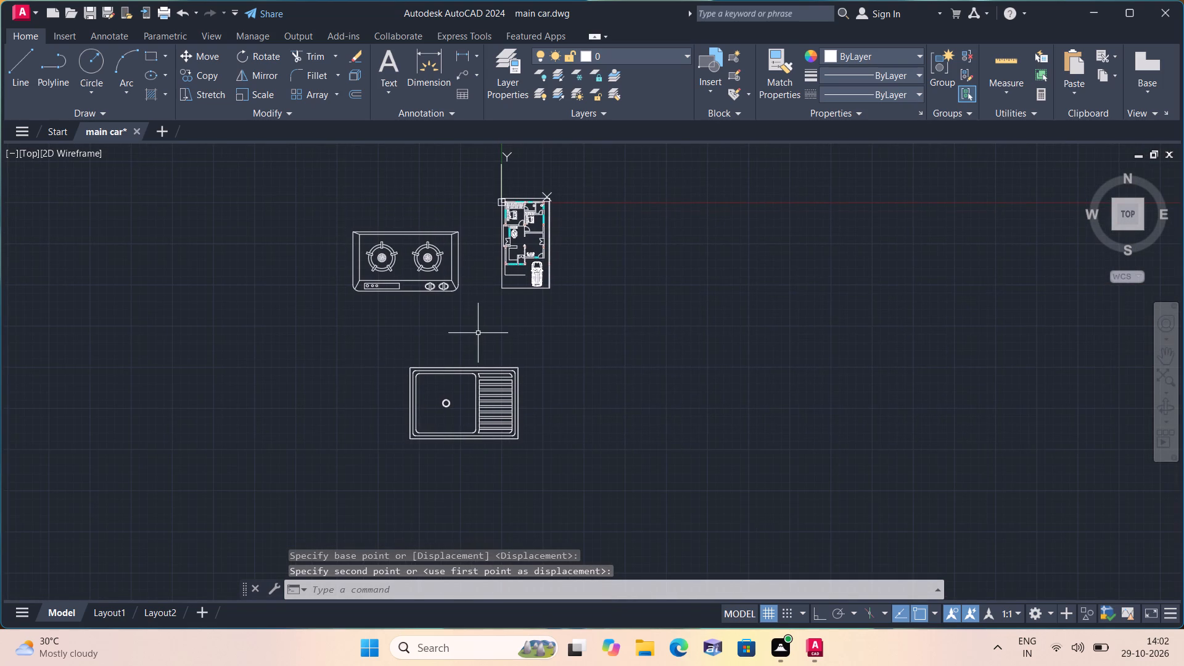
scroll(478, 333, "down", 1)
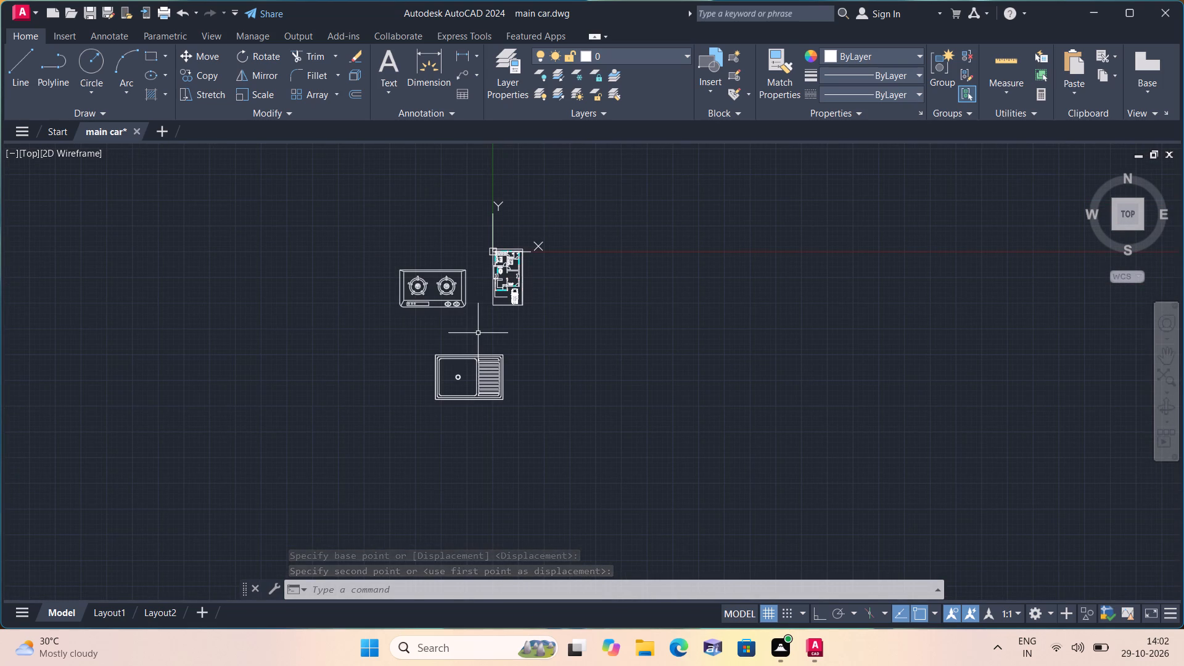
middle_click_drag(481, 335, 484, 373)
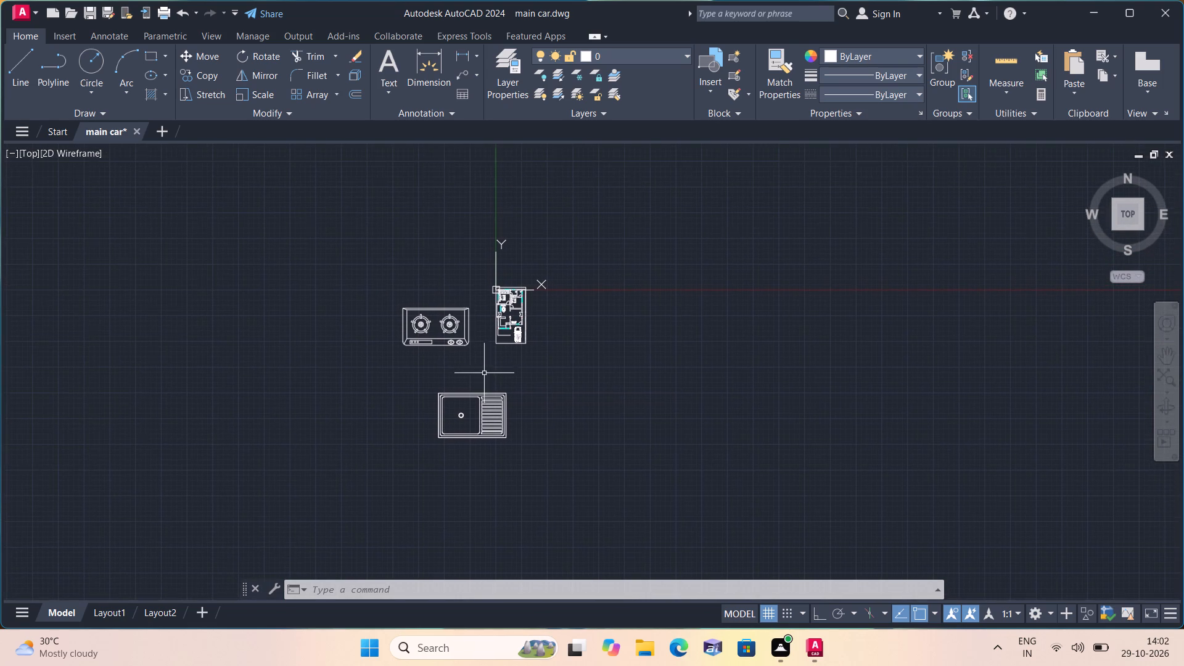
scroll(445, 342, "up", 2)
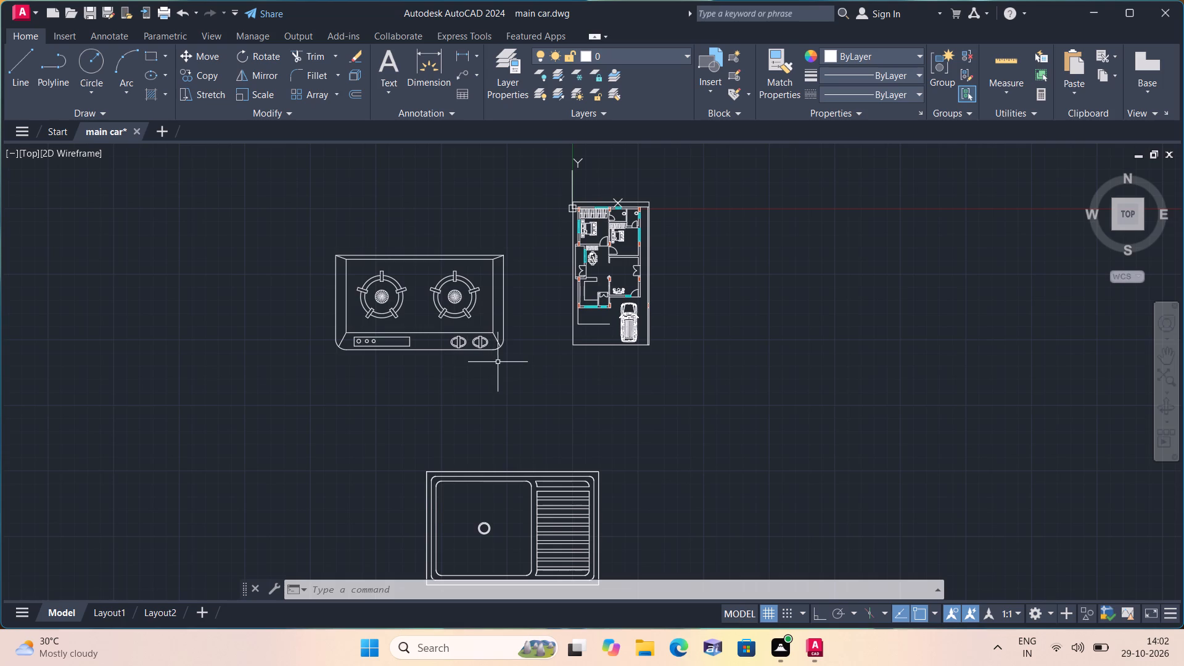
Rotate the cooktop west of the house 180° about a point near its middle so its knobs face north.
left_click(509, 360)
left_click(224, 208)
left_click(253, 56)
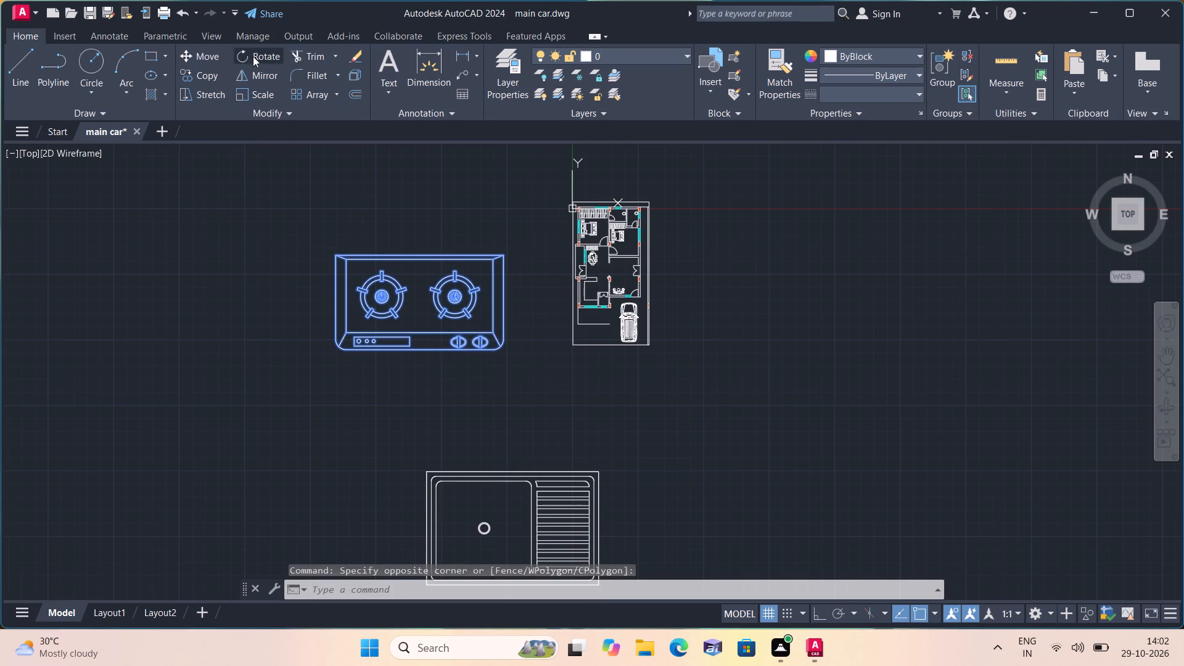
left_click(414, 274)
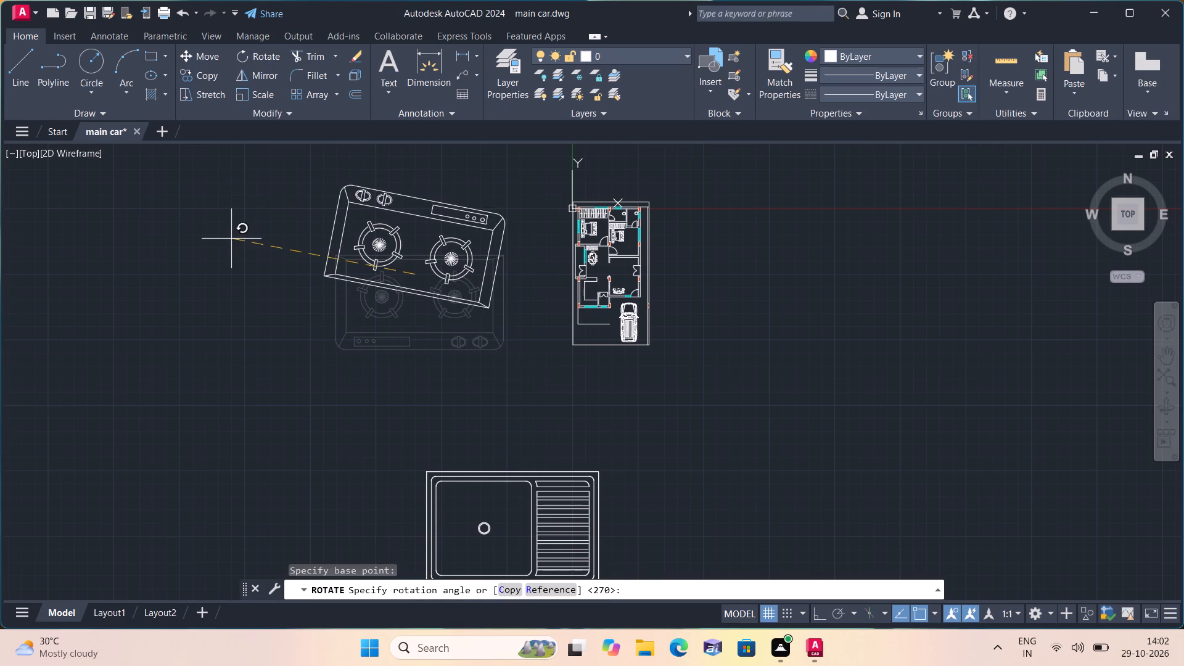
key("F8")
left_click(229, 263)
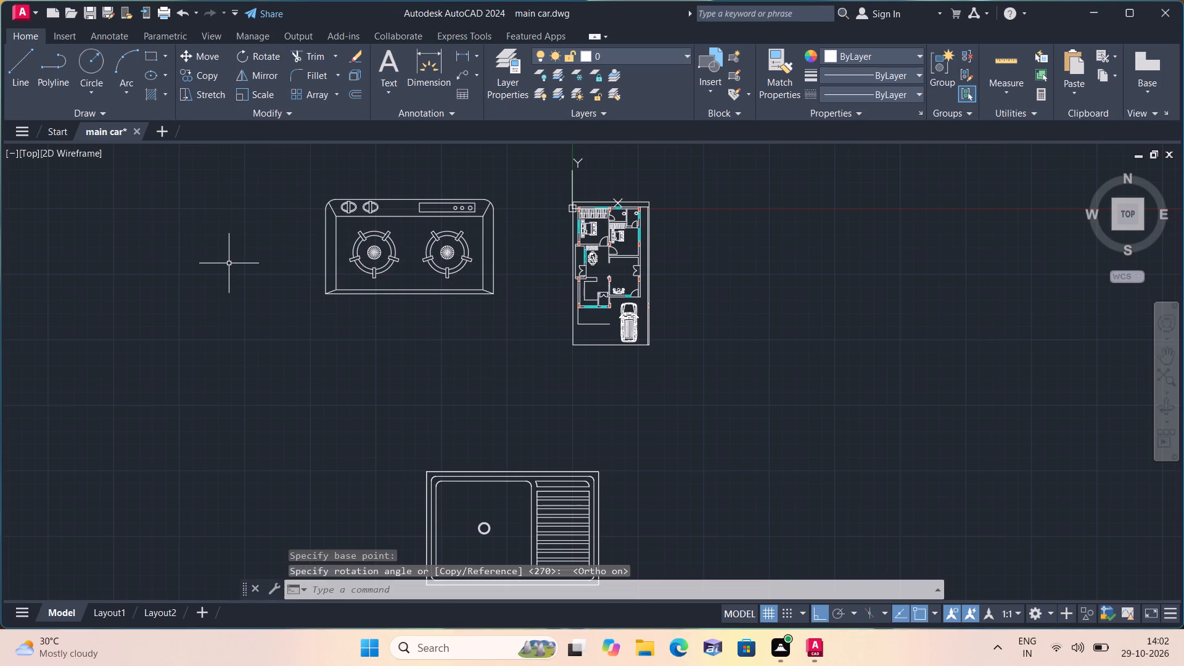
Scale the oversized sink south-west of the house down to about 8% of its size from a base point near its drain.
scroll(307, 361, "down", 1)
middle_click_drag(308, 360, 314, 297)
left_click(458, 393)
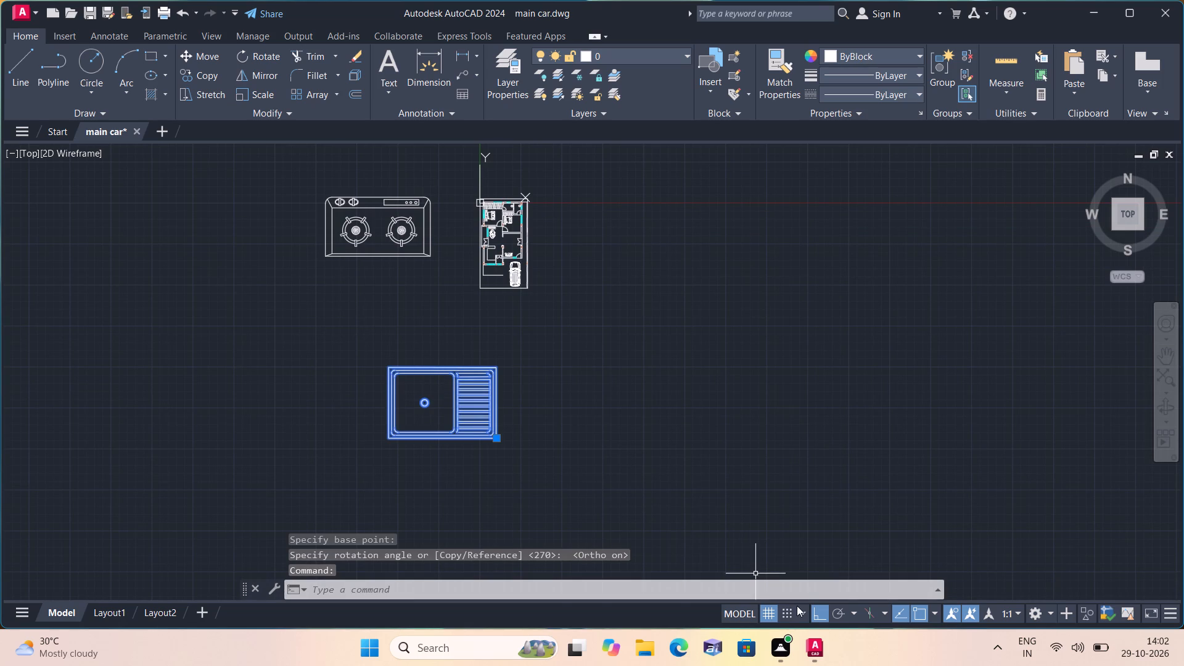
left_click(819, 615)
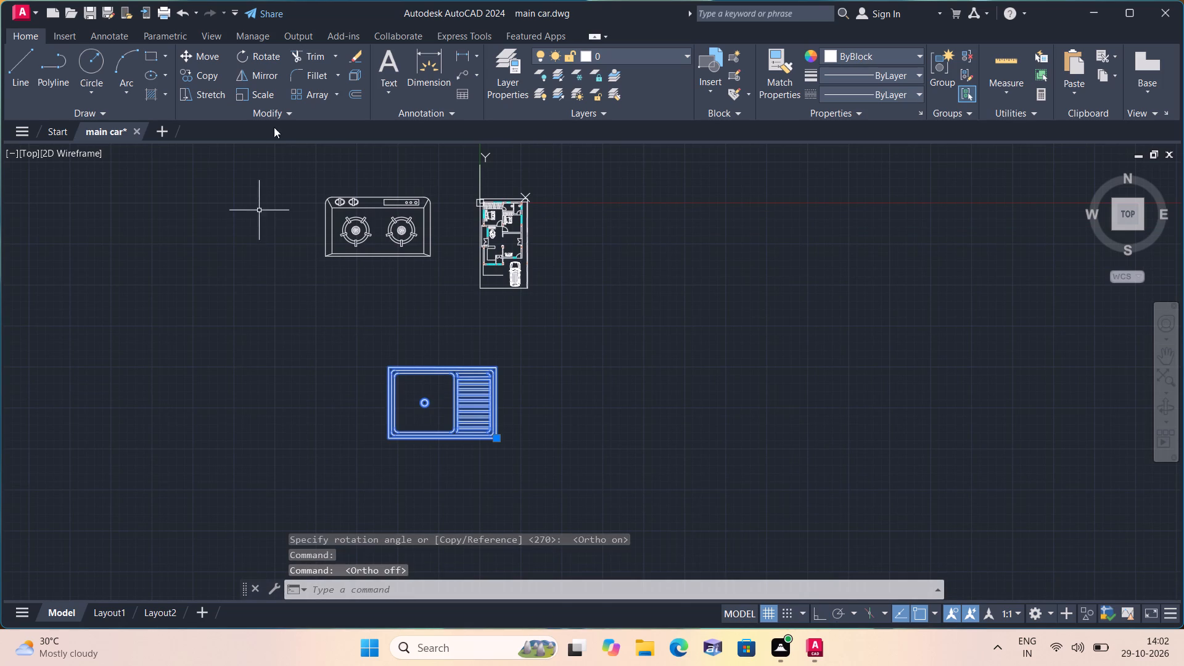
left_click(260, 96)
scroll(454, 430, "up", 2)
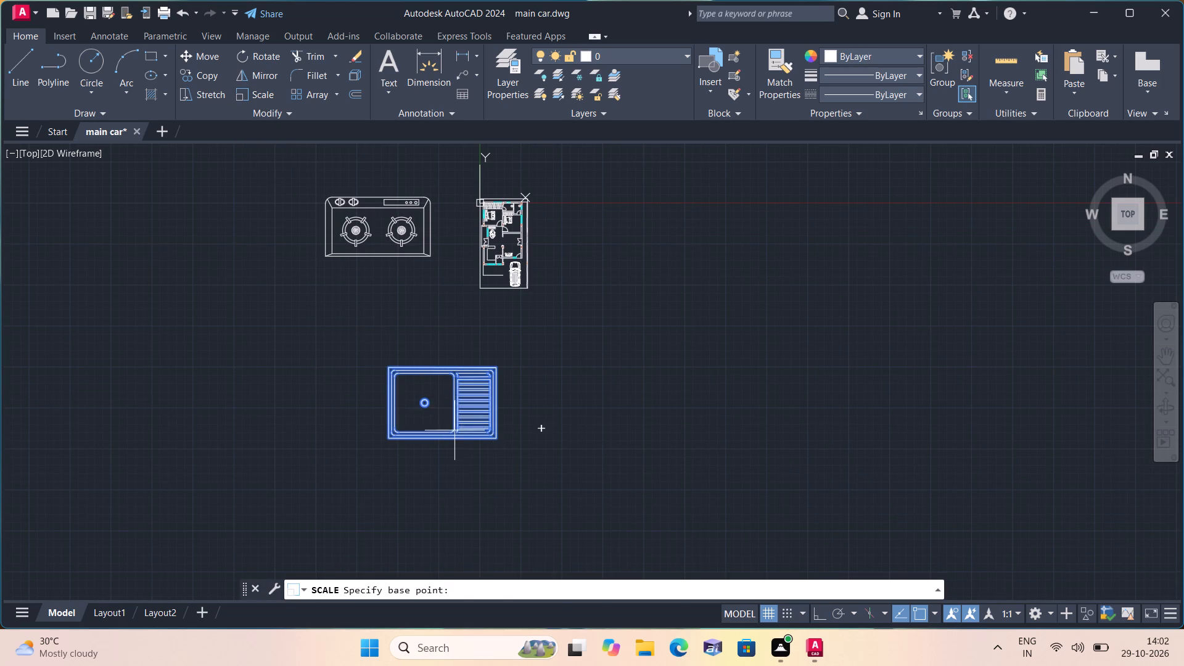
left_click(422, 409)
left_click(429, 409)
left_click(429, 409)
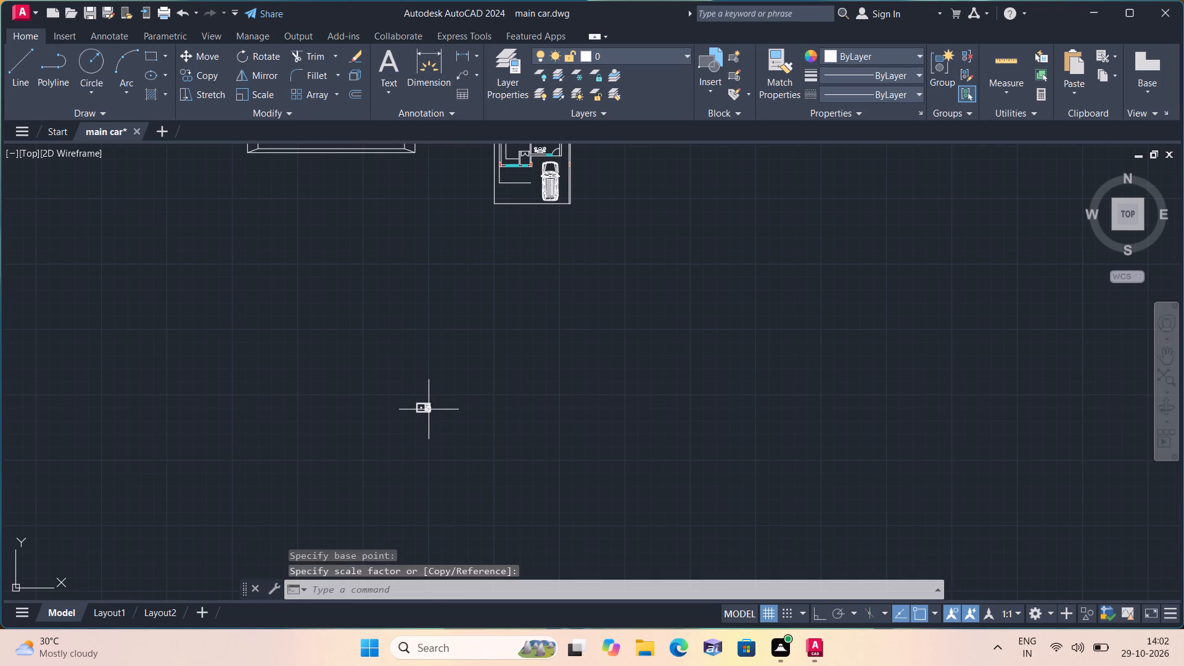
Move the sink from far south-west of the plan to just west of the house, beside the kitchen.
left_click(429, 411)
middle_click_drag(437, 331, 434, 453)
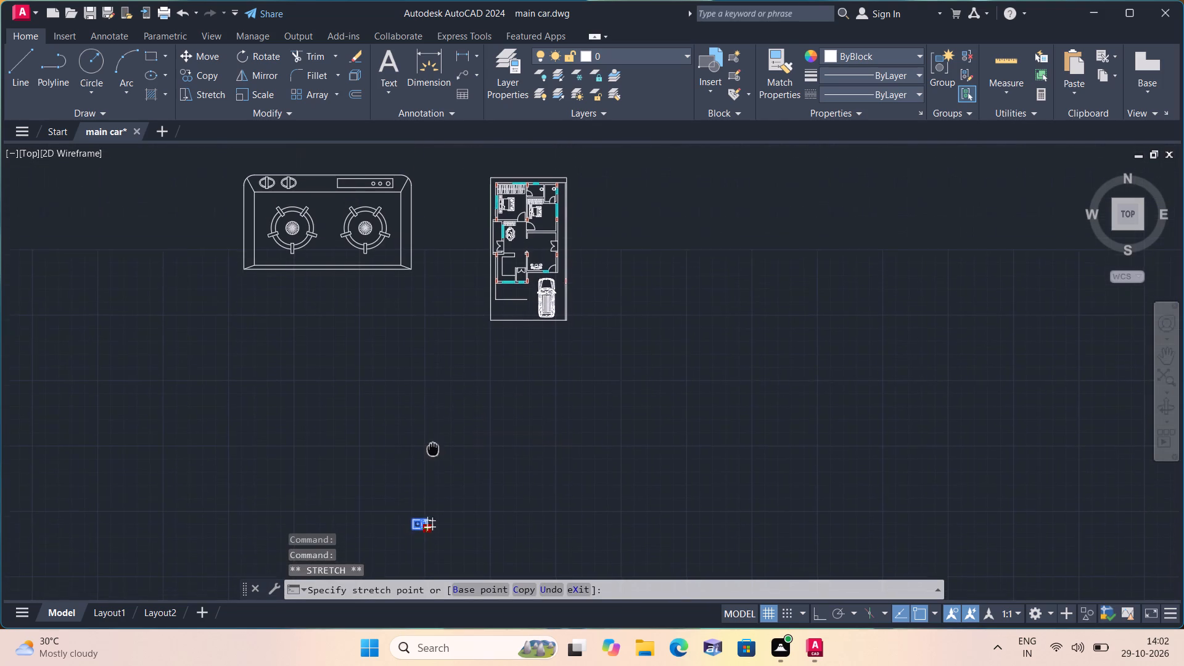
scroll(516, 266, "up", 3)
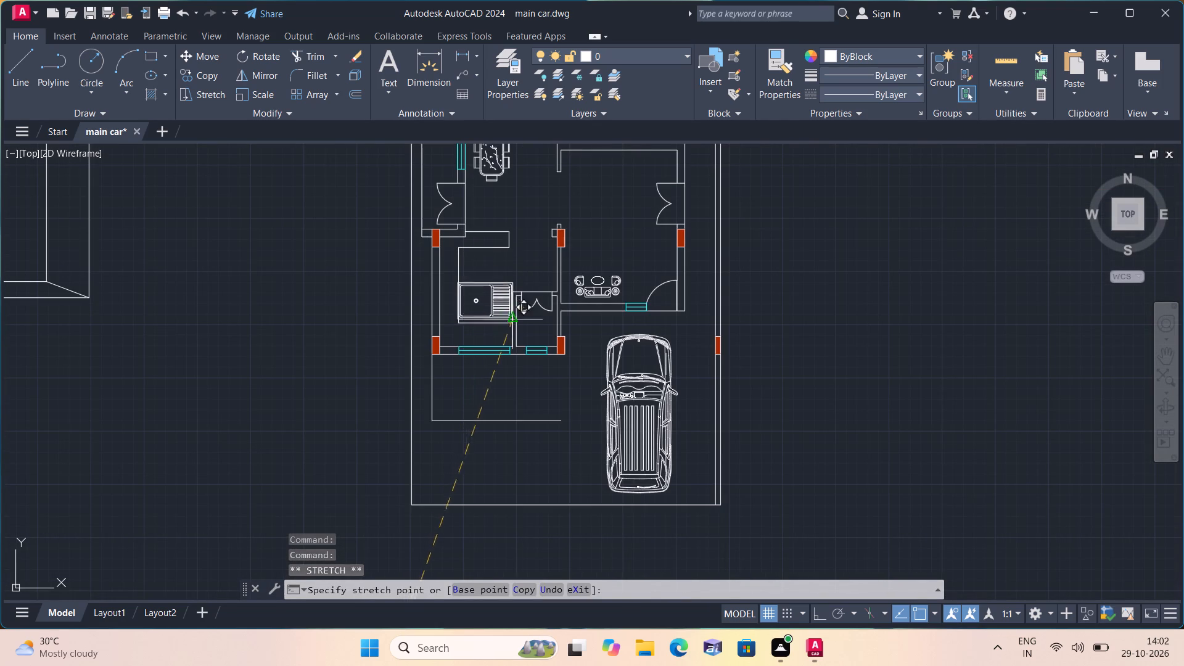
left_click(351, 351)
Scale the sink beside the kitchen down to about 7% of its size from a base point near its south-west corner.
left_click(258, 97)
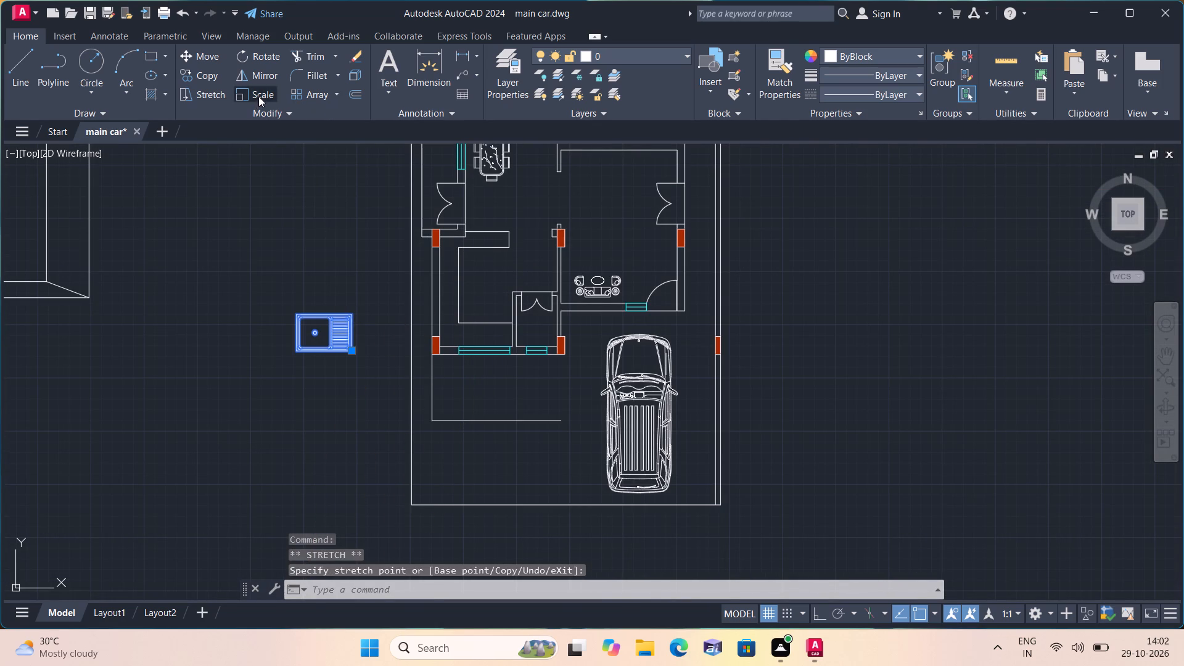
scroll(298, 344, "up", 3)
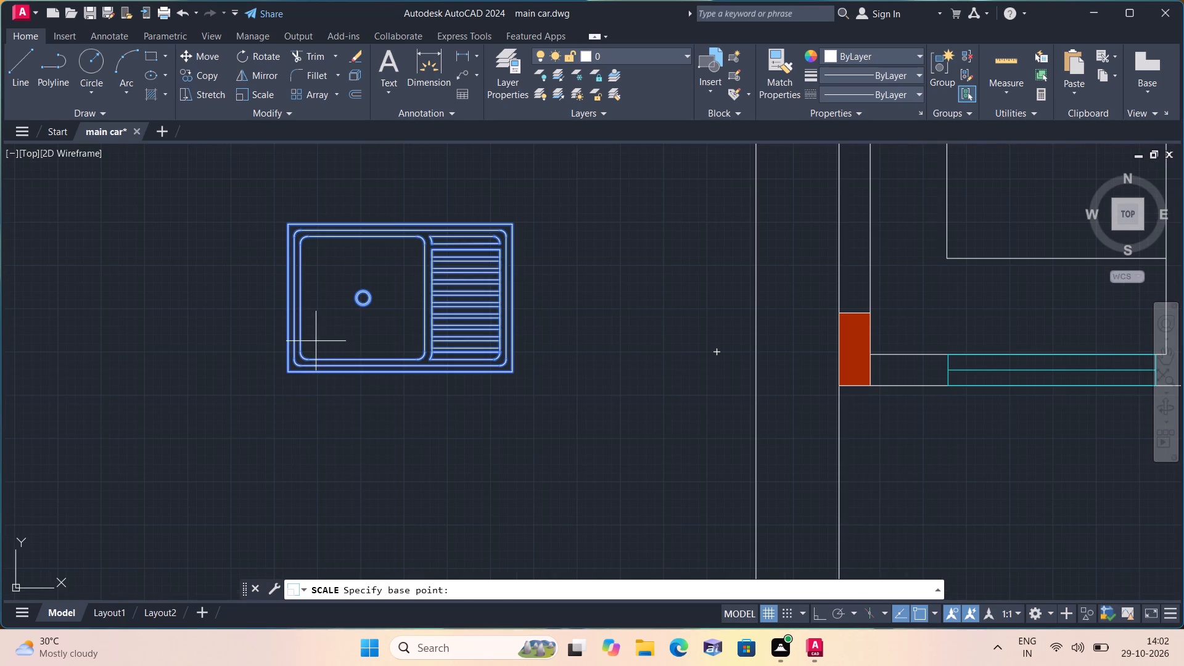
left_click(319, 340)
left_click(325, 344)
left_click(327, 339)
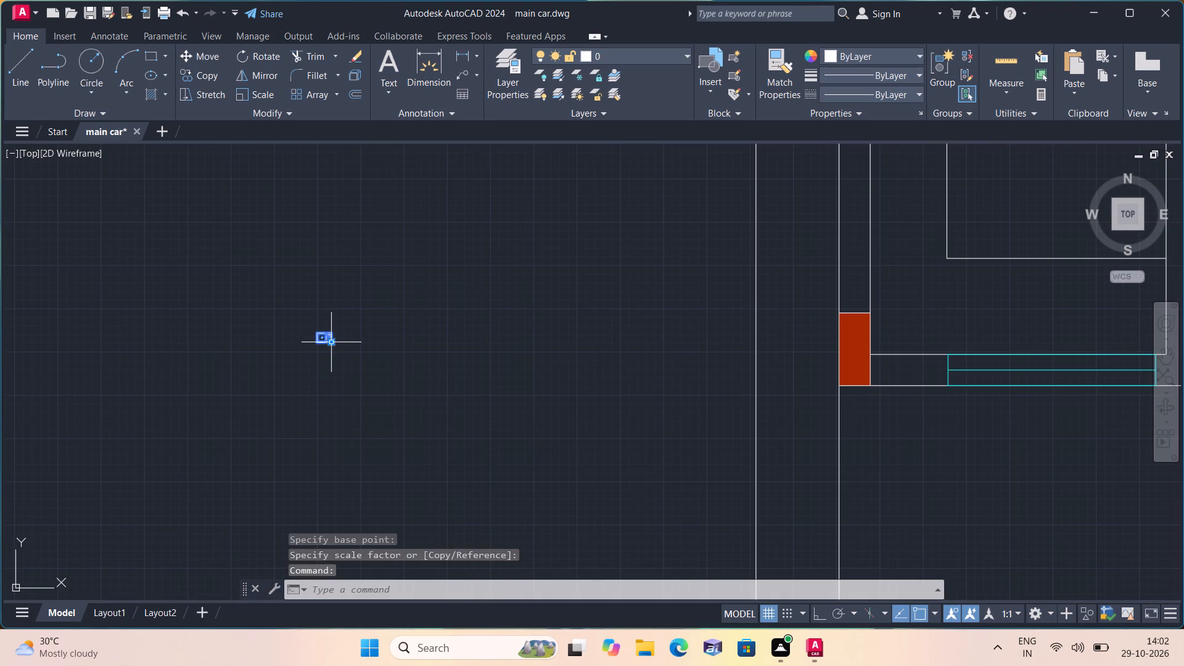
Move the sink into the kitchen, just north of the counter's southern line near its east end.
left_click(333, 343)
scroll(454, 335, "down", 1)
middle_click_drag(456, 334, 377, 387)
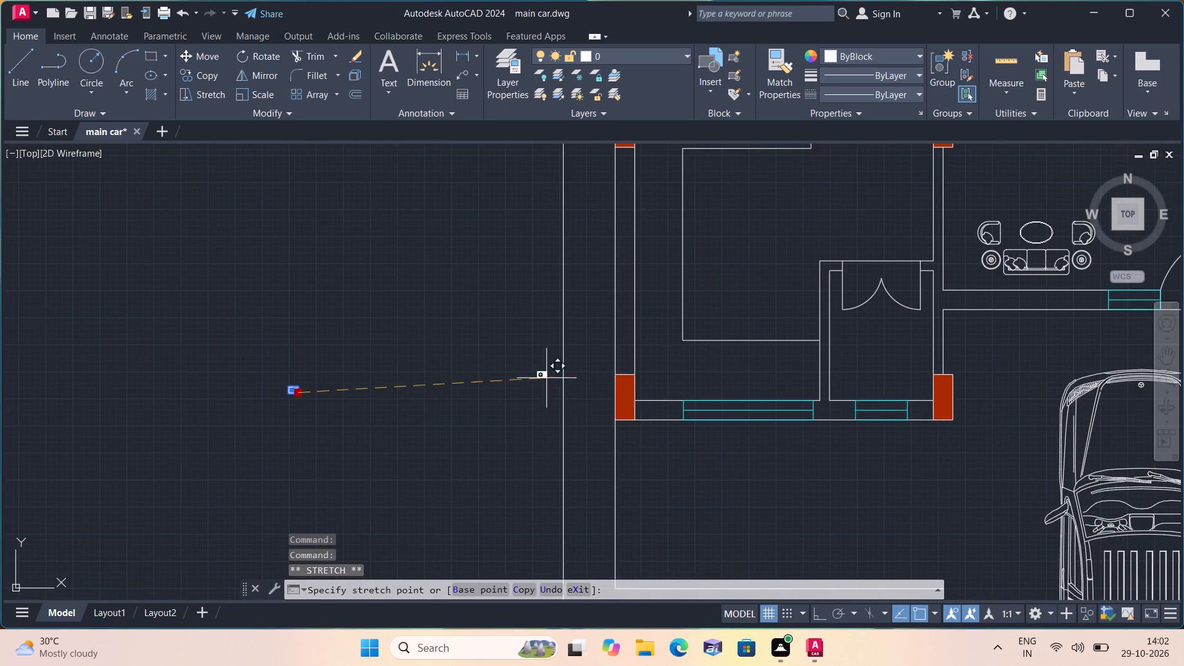
scroll(771, 357, "up", 2)
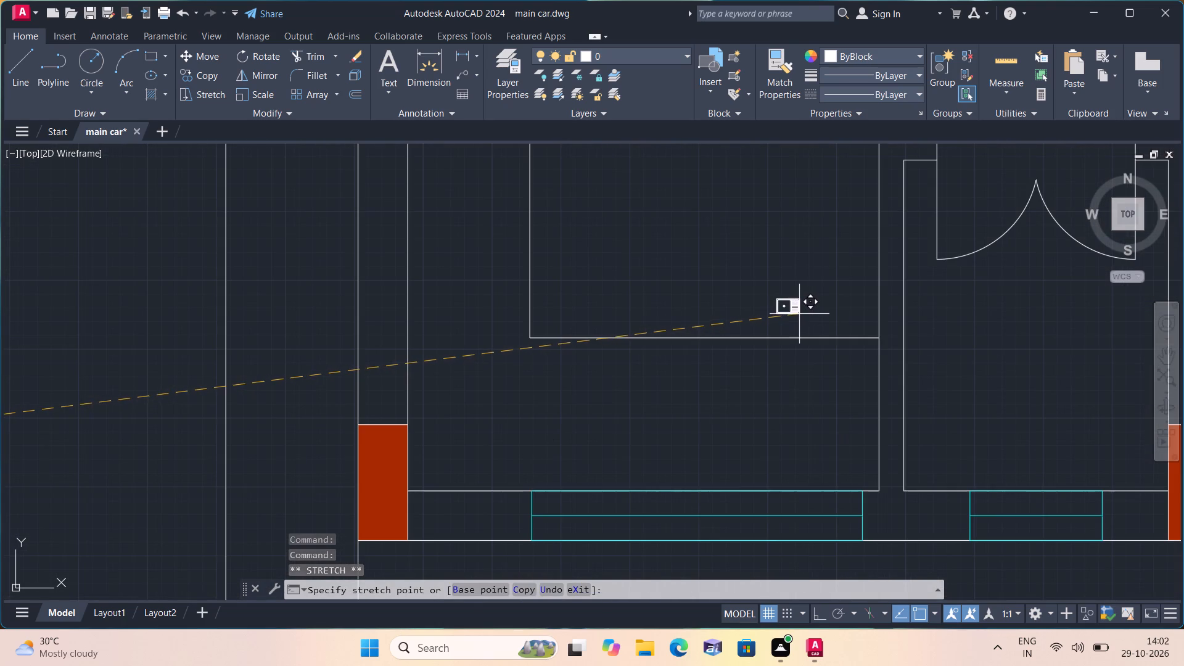
left_click(810, 313)
scroll(783, 327, "down", 4)
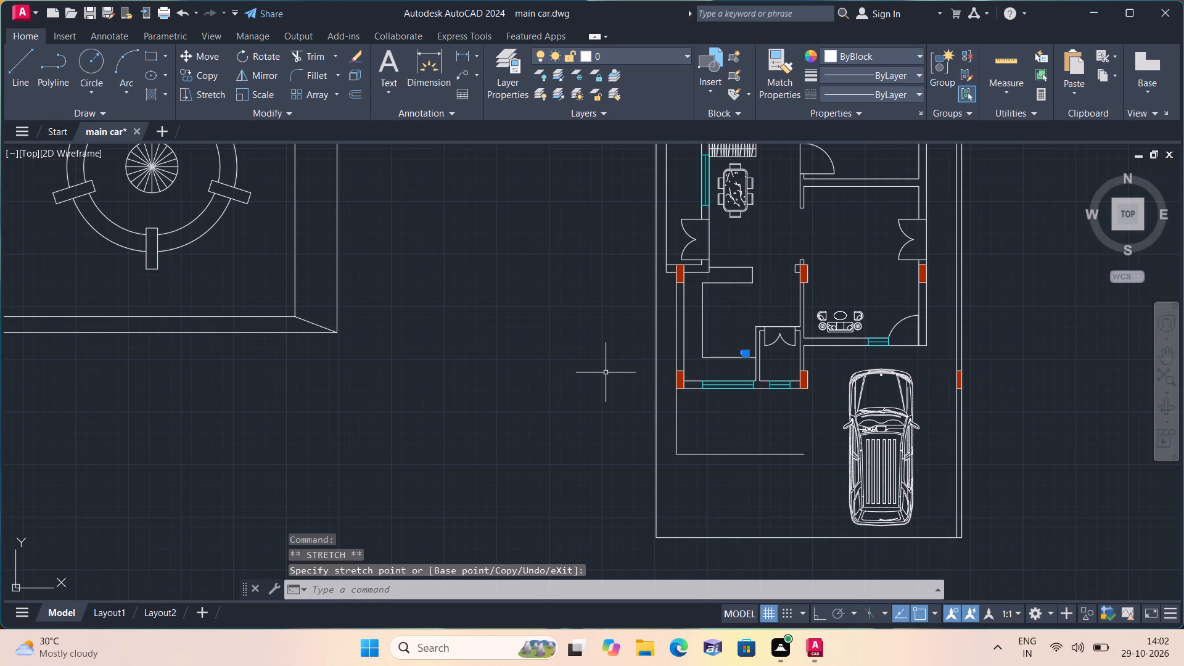
key("Escape")
Scale the oversized cooktop west of the house down to about 10% of its size from a base point near its middle.
middle_click_drag(466, 313, 539, 411)
scroll(541, 413, "down", 2)
left_click_drag(521, 442, 500, 411)
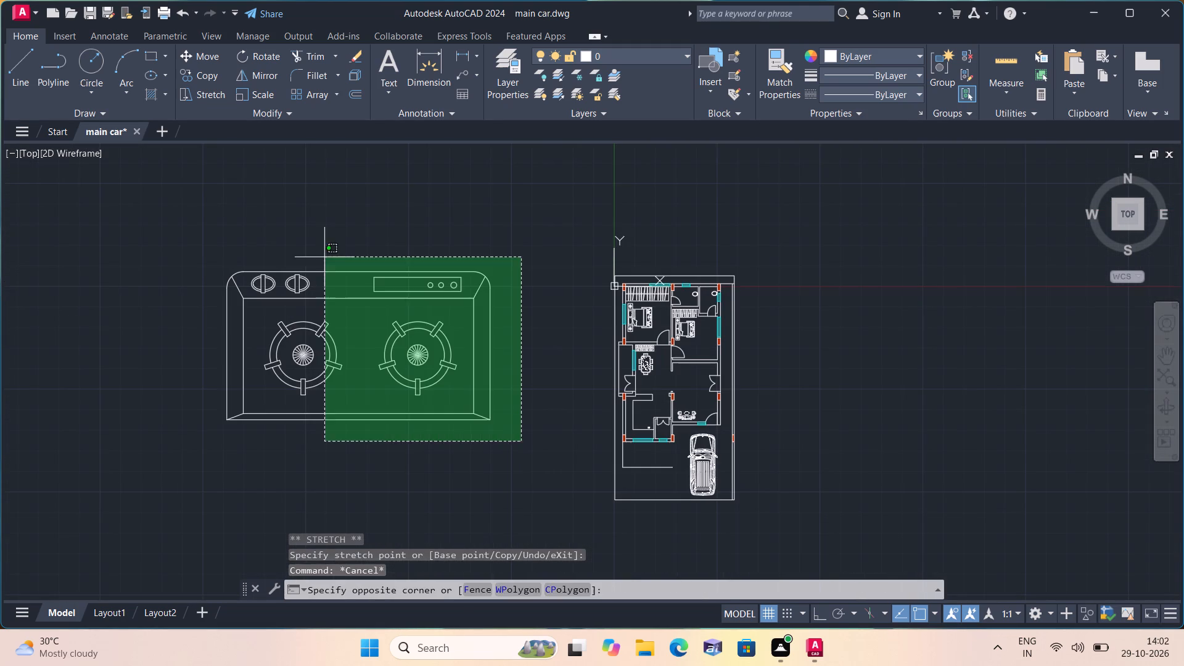
left_click(205, 240)
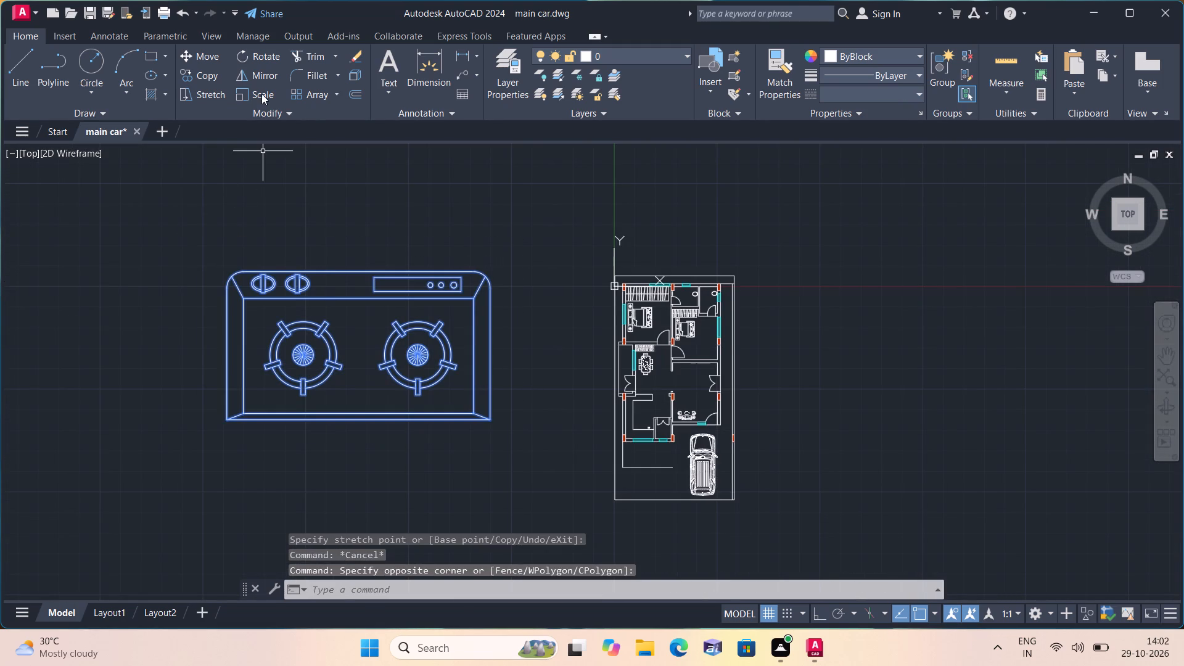
left_click(261, 93)
left_click(351, 331)
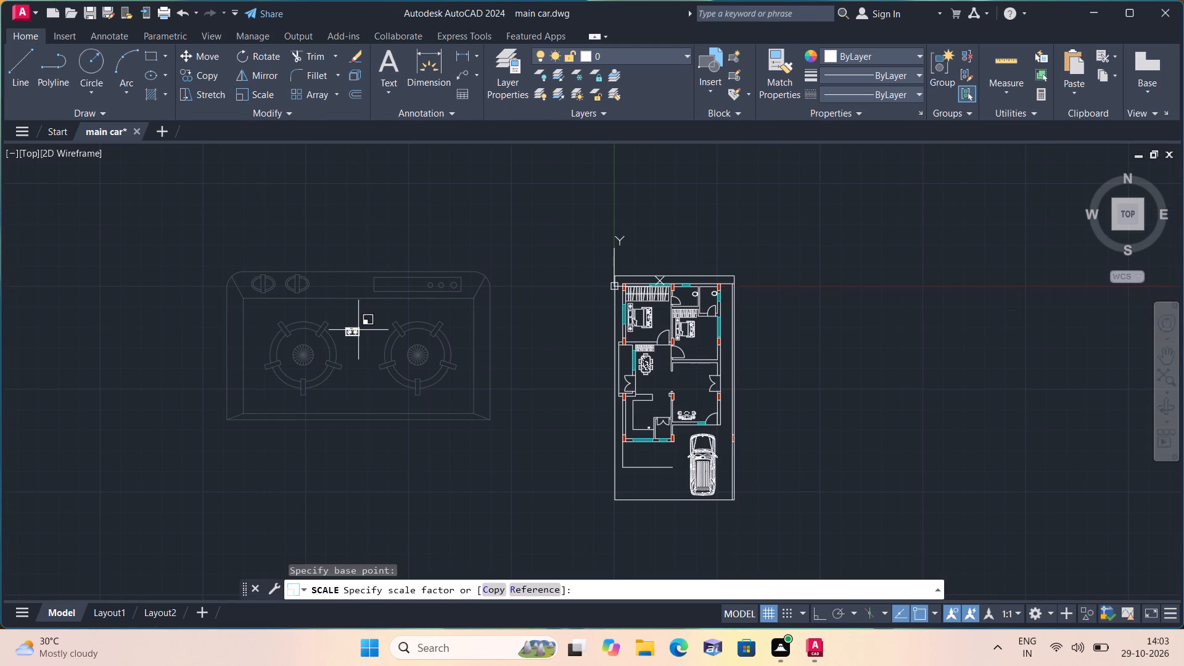
left_click(363, 329)
Move the cooktop from west of the house into the middle of the kitchen, north of the sink.
left_click_drag(298, 309, 313, 323)
left_click(413, 375)
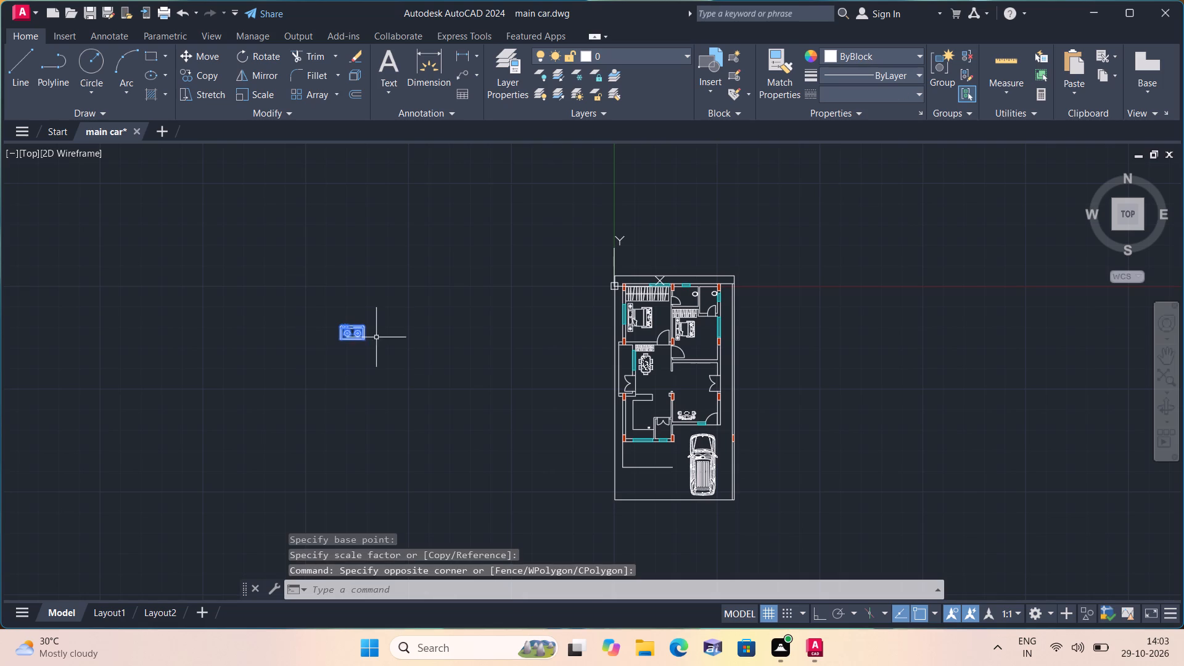
left_click(200, 56)
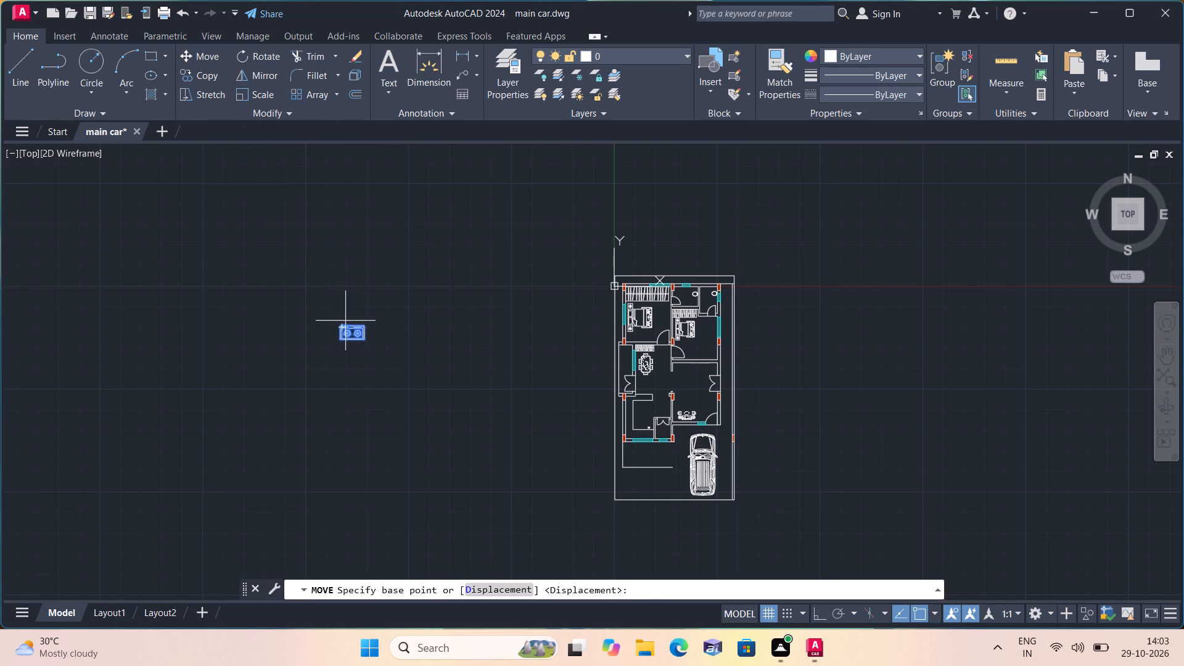
left_click(358, 337)
scroll(681, 428, "up", 3)
scroll(559, 399, "up", 1)
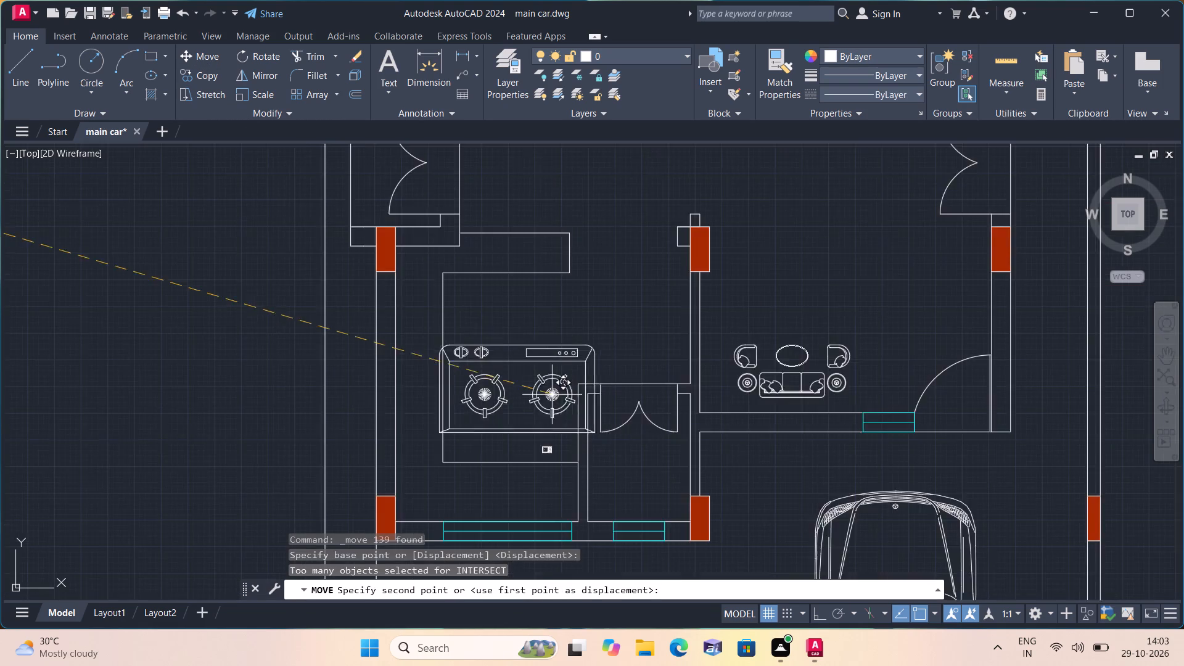
scroll(545, 365, "up", 1)
left_click(585, 323)
Scale the kitchen's cooktop down to about 17% of its size from a base point between and slightly north of its burners.
scroll(585, 323, "up", 1)
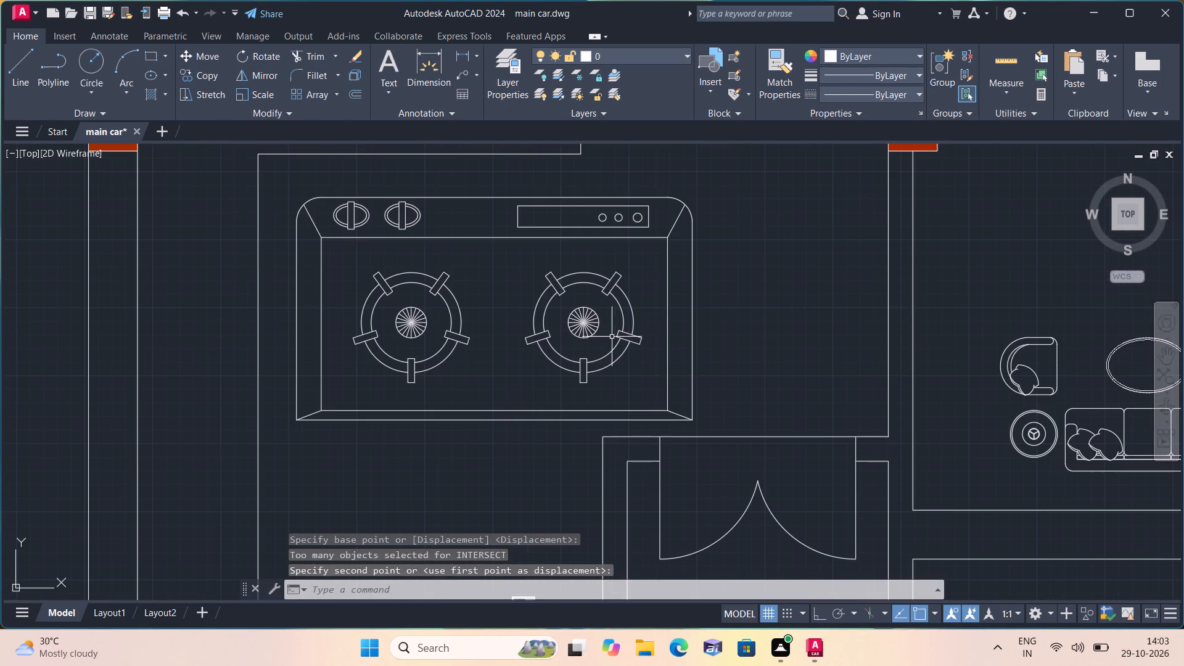
left_click(714, 429)
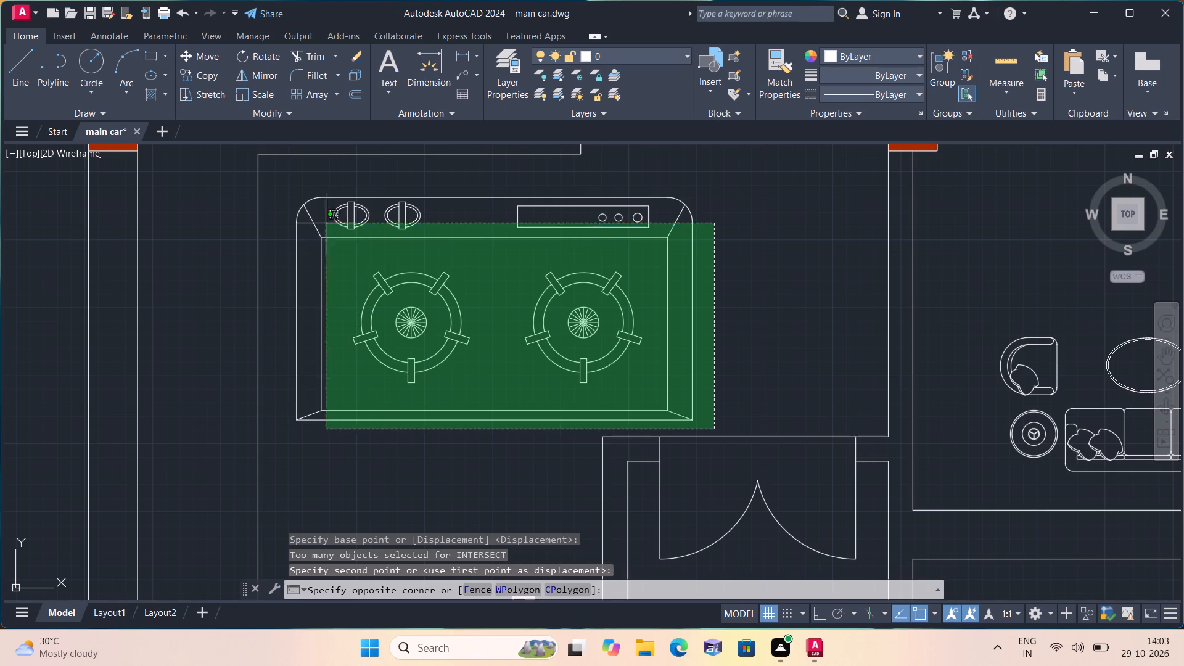
left_click(276, 187)
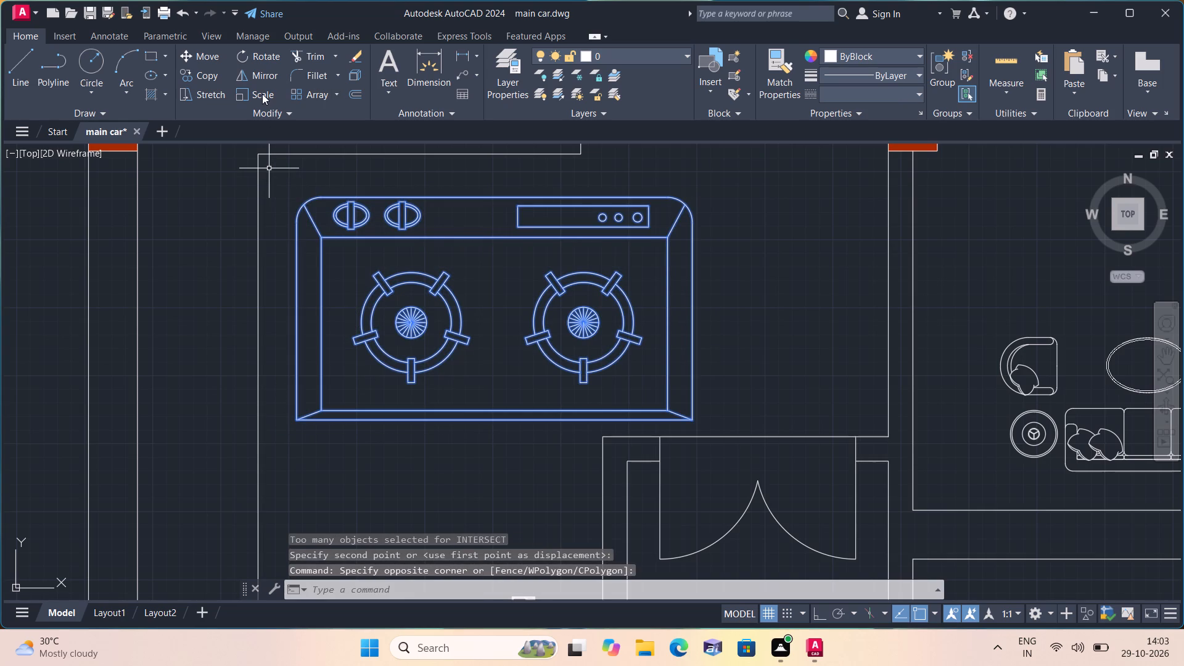
left_click(262, 94)
left_click(479, 266)
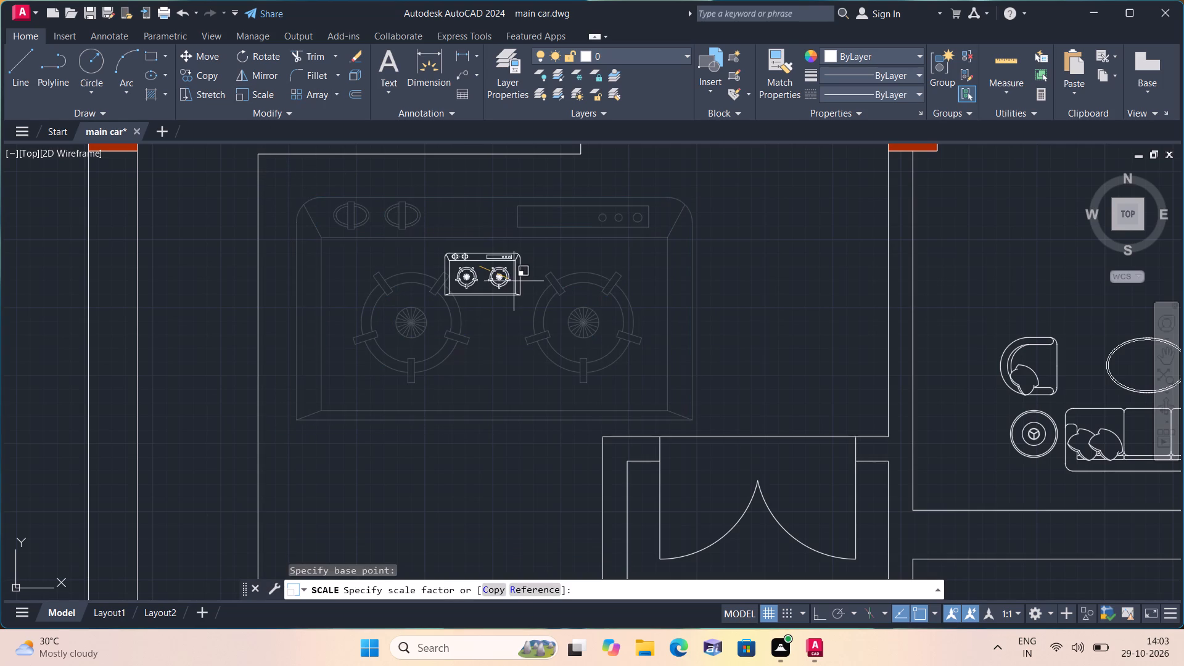
left_click(509, 281)
Move the cooktop to the kitchen's south-west corner, just north of the counter's southern line and west of the sink.
left_click(554, 319)
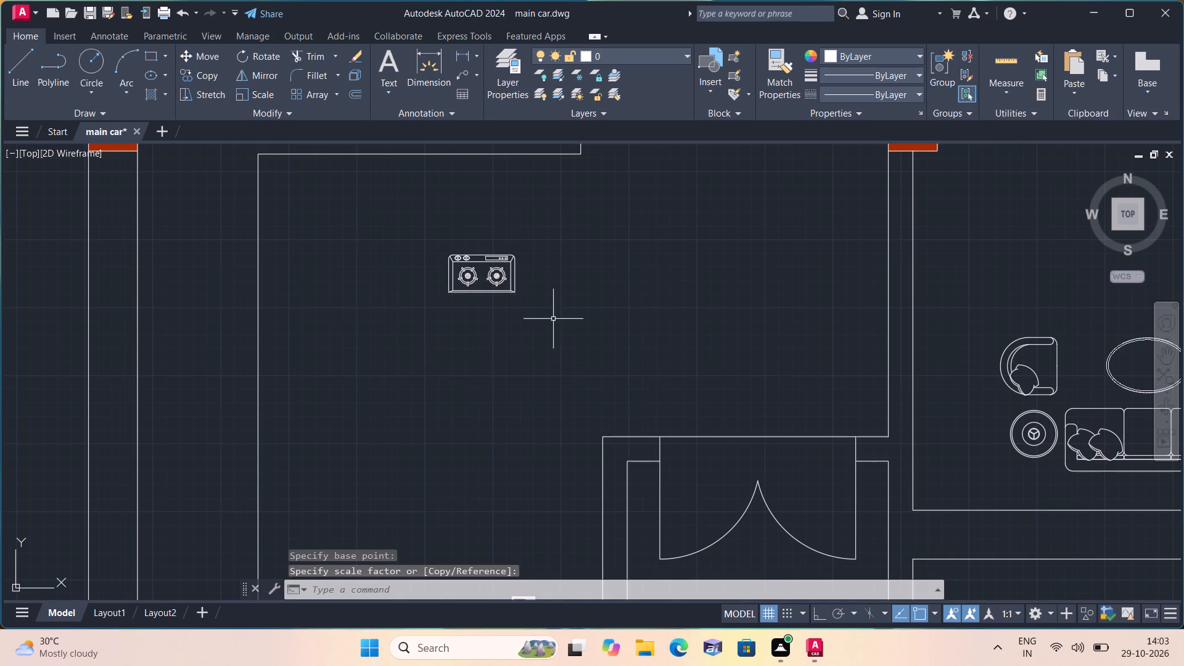
left_click(414, 241)
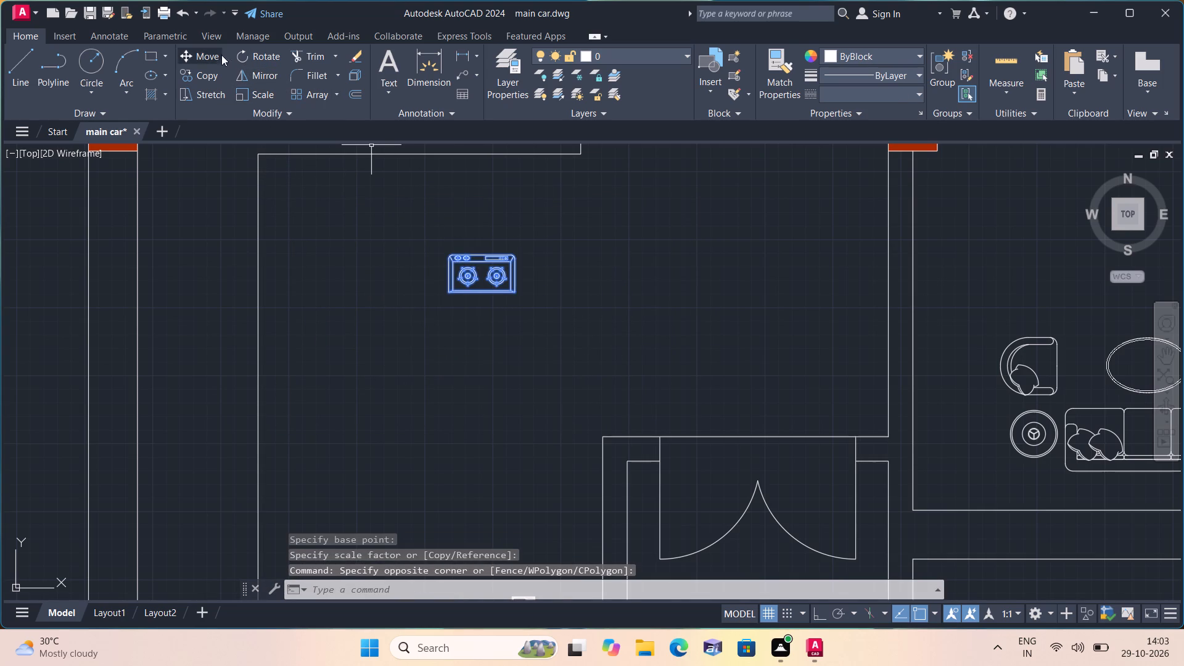
left_click(200, 54)
left_click(475, 279)
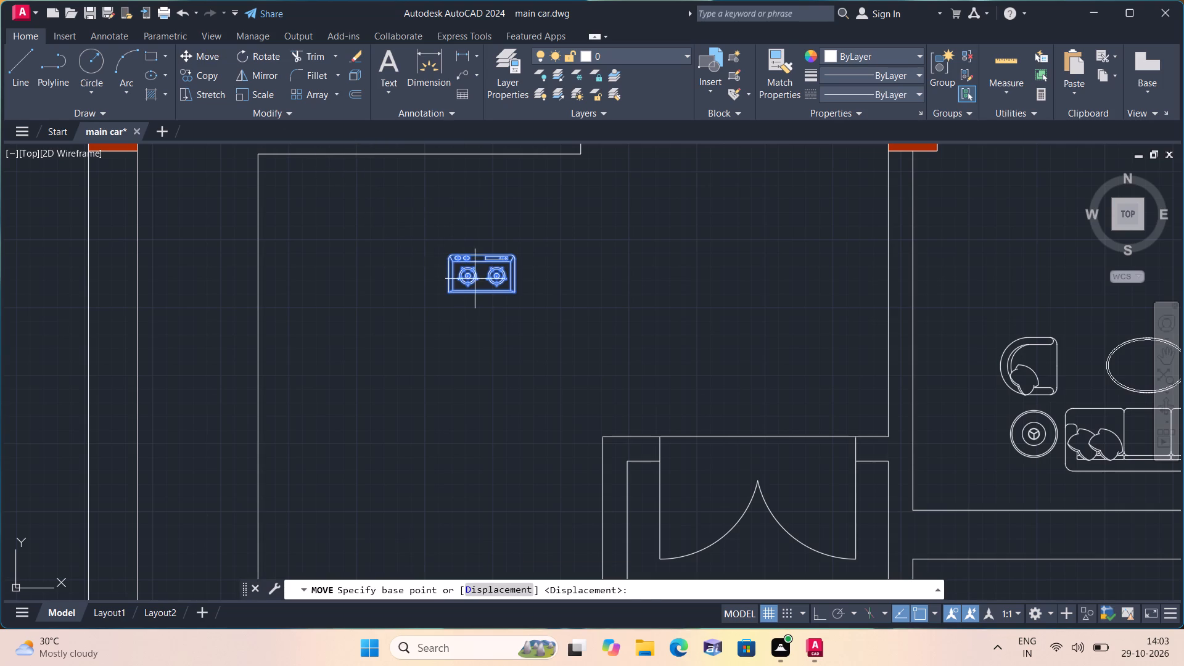
scroll(447, 356, "down", 1)
middle_click_drag(442, 409, 466, 316)
scroll(422, 424, "up", 2)
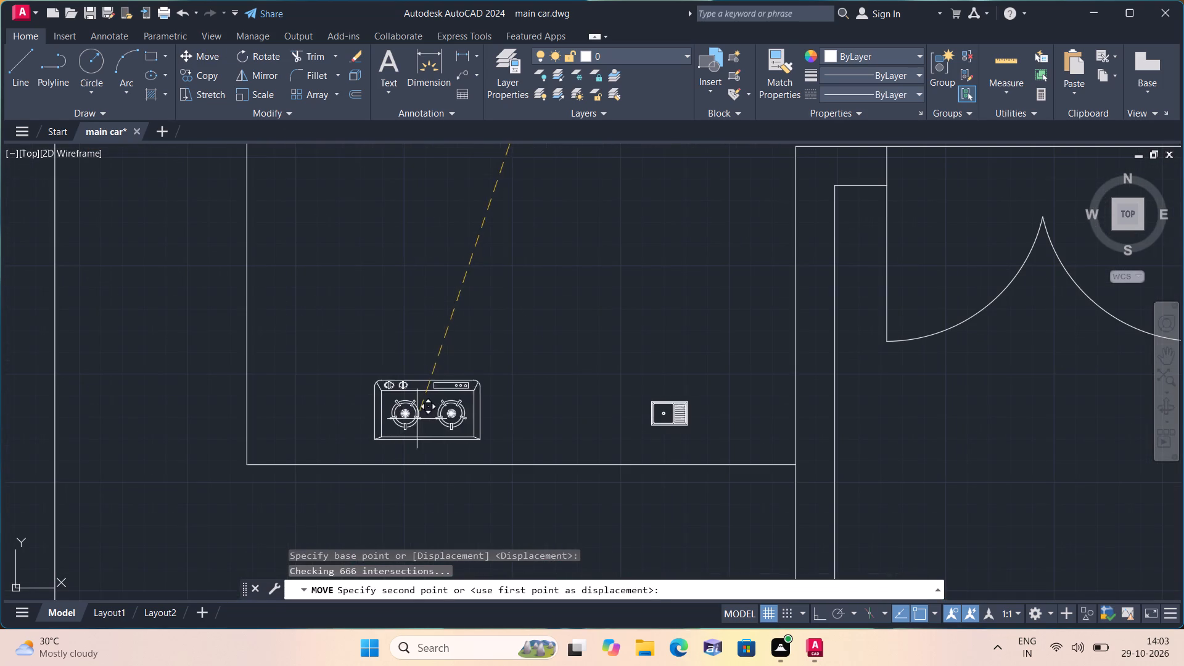
left_click(372, 416)
Scale the cooktop in the kitchen's south-west corner up to about 153% of its size from a base point between its burners.
scroll(372, 418, "up", 2)
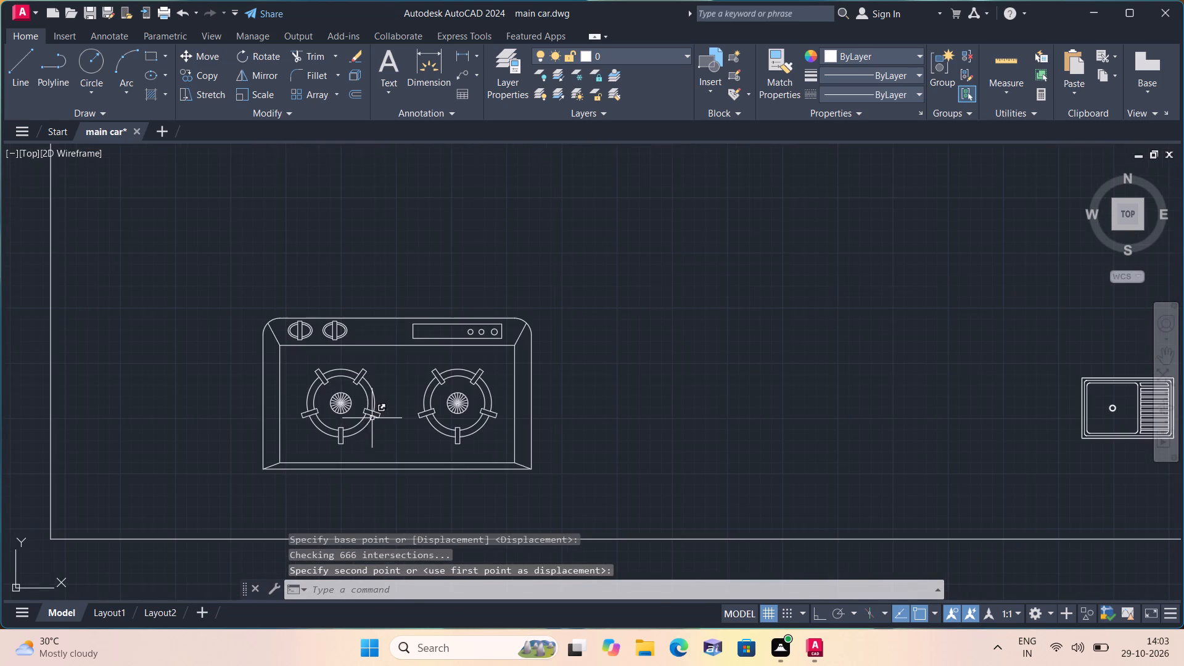
left_click(568, 485)
left_click(221, 300)
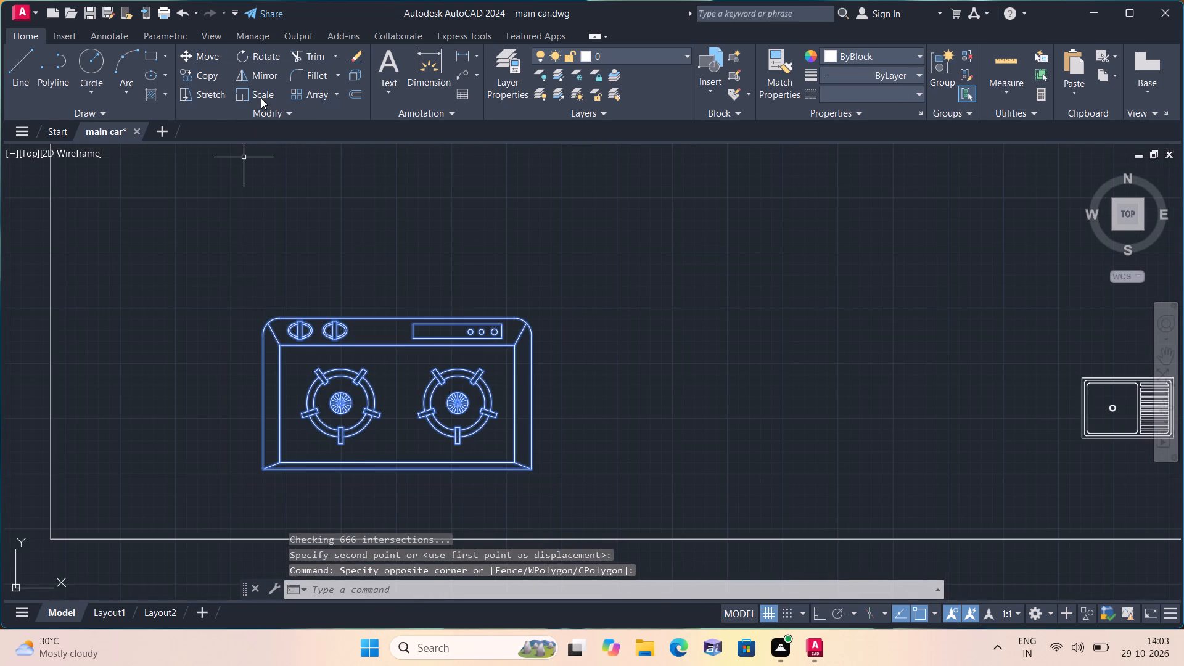
left_click(261, 94)
left_click(406, 393)
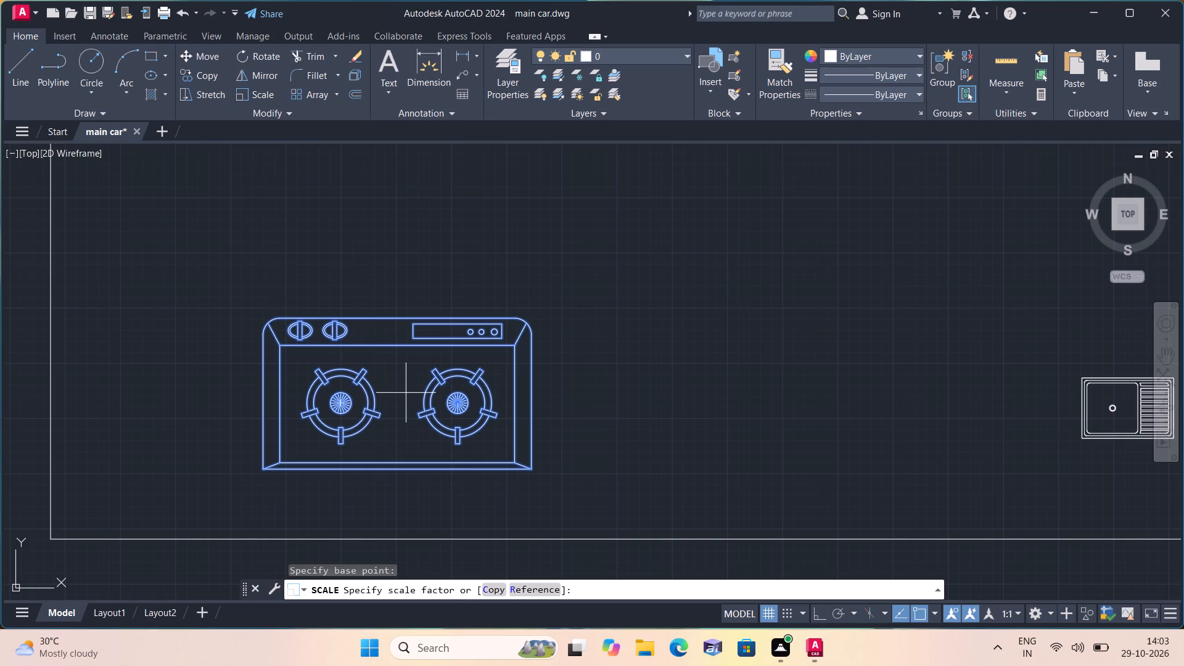
left_click(599, 465)
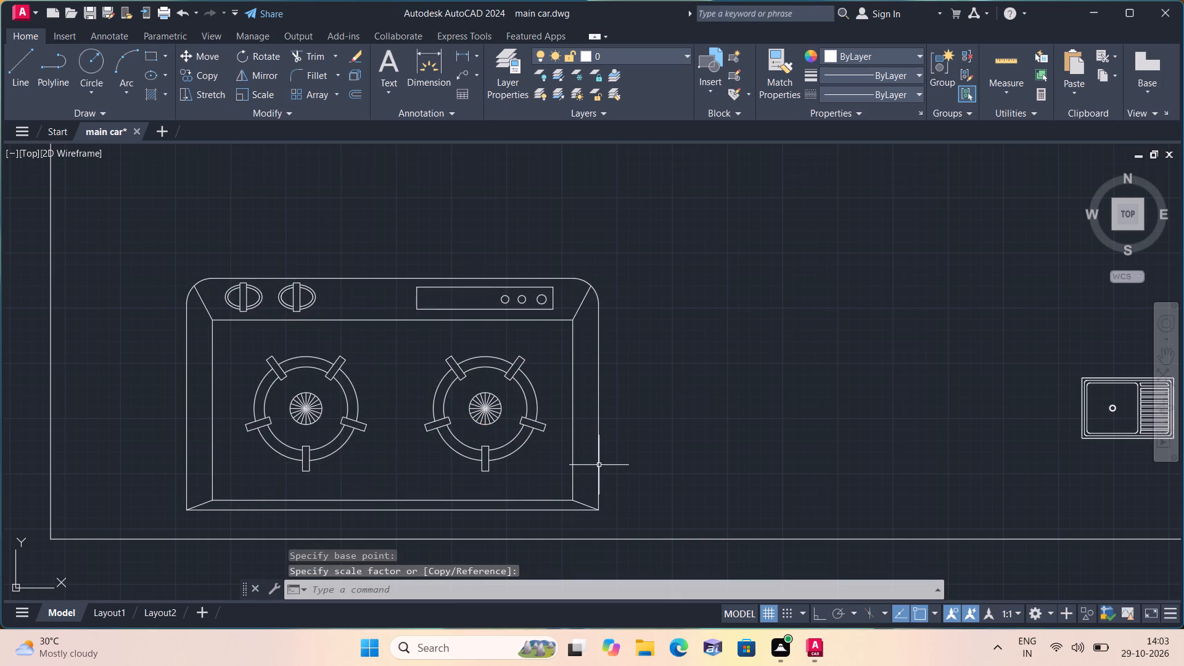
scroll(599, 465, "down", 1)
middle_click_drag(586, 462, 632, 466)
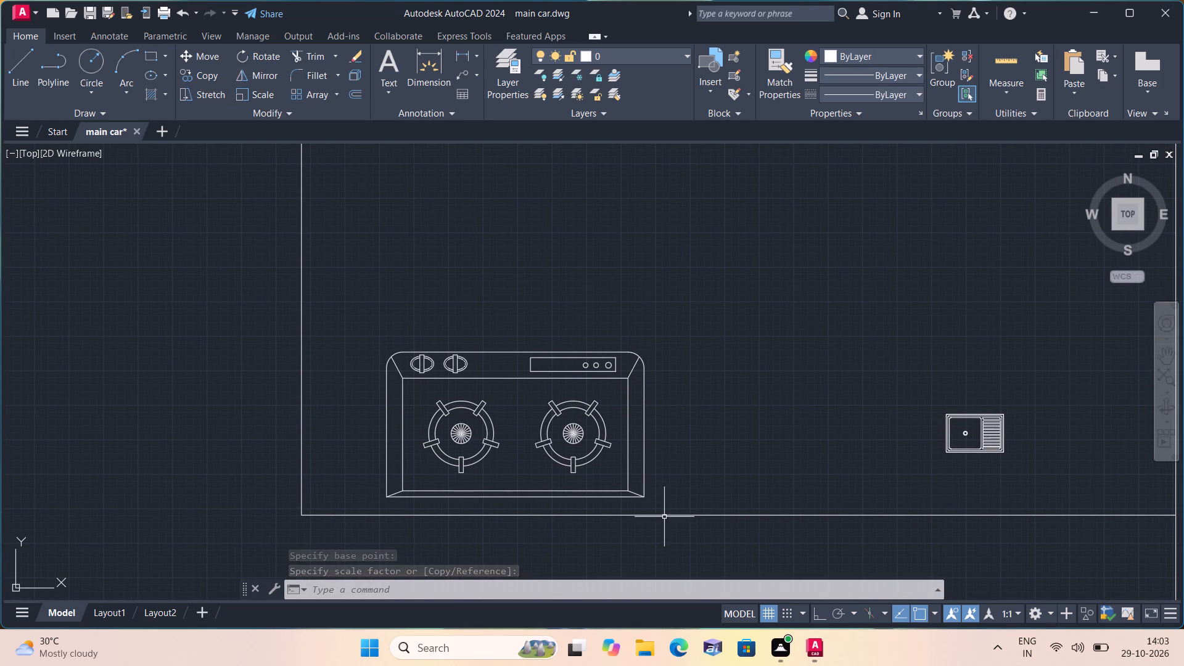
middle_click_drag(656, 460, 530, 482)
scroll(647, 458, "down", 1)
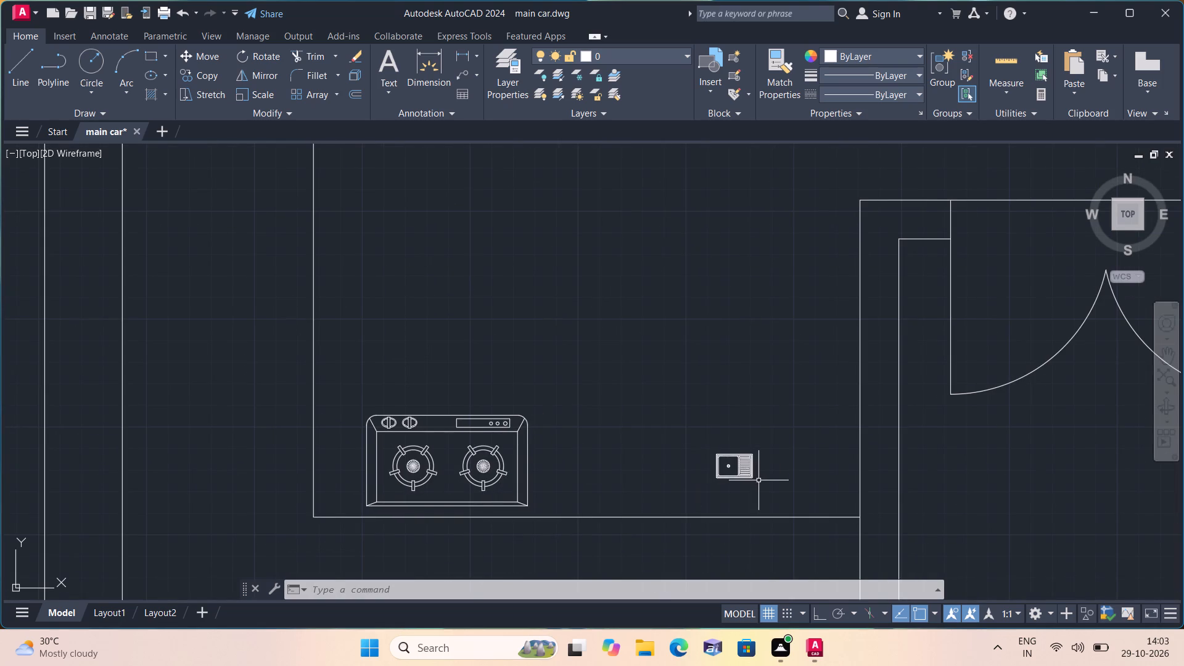
Scale the kitchen sink up to nearly four times its size from a base point on its northern edge.
left_click(741, 472)
left_click(261, 91)
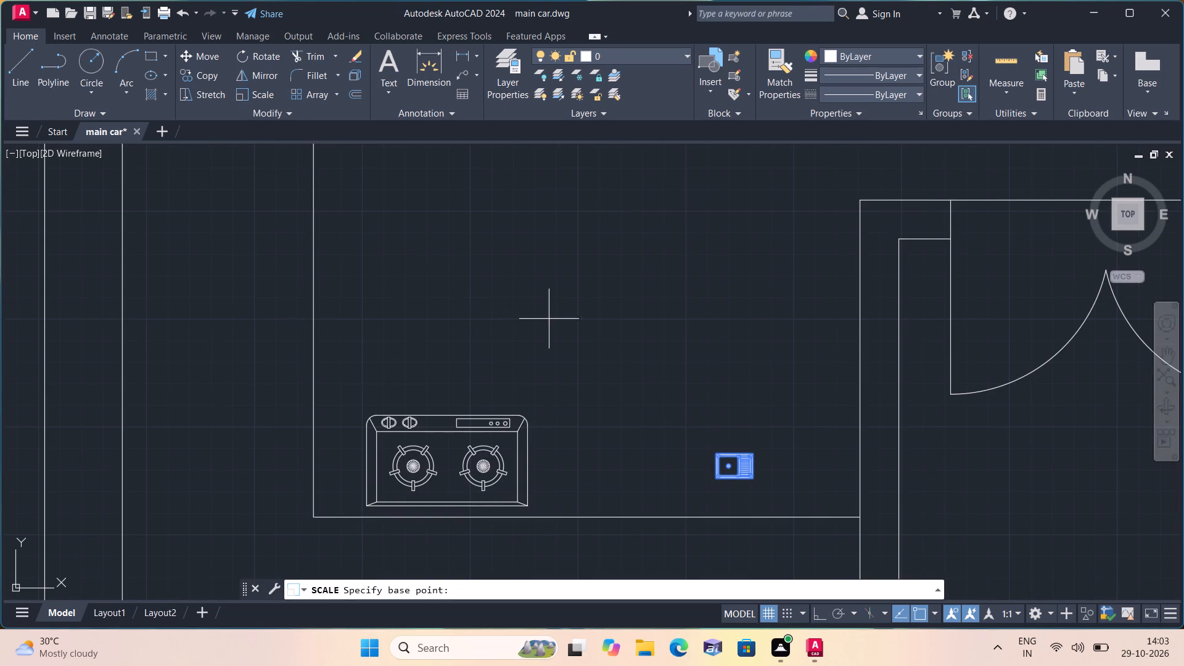
left_click(725, 454)
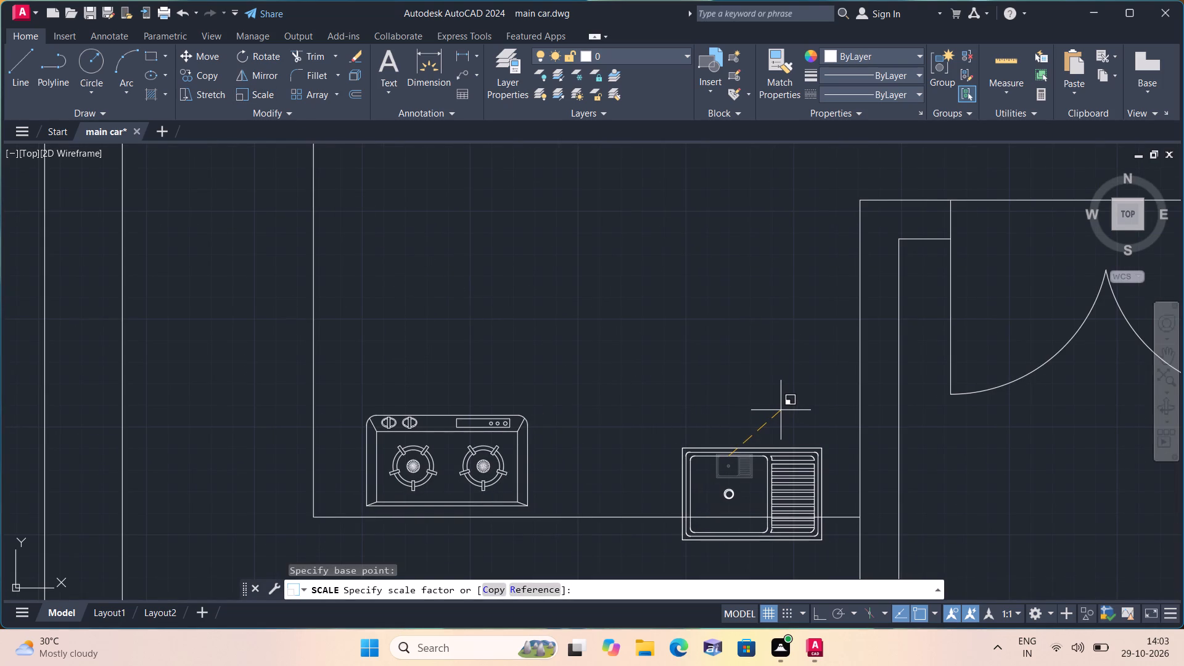
left_click(782, 409)
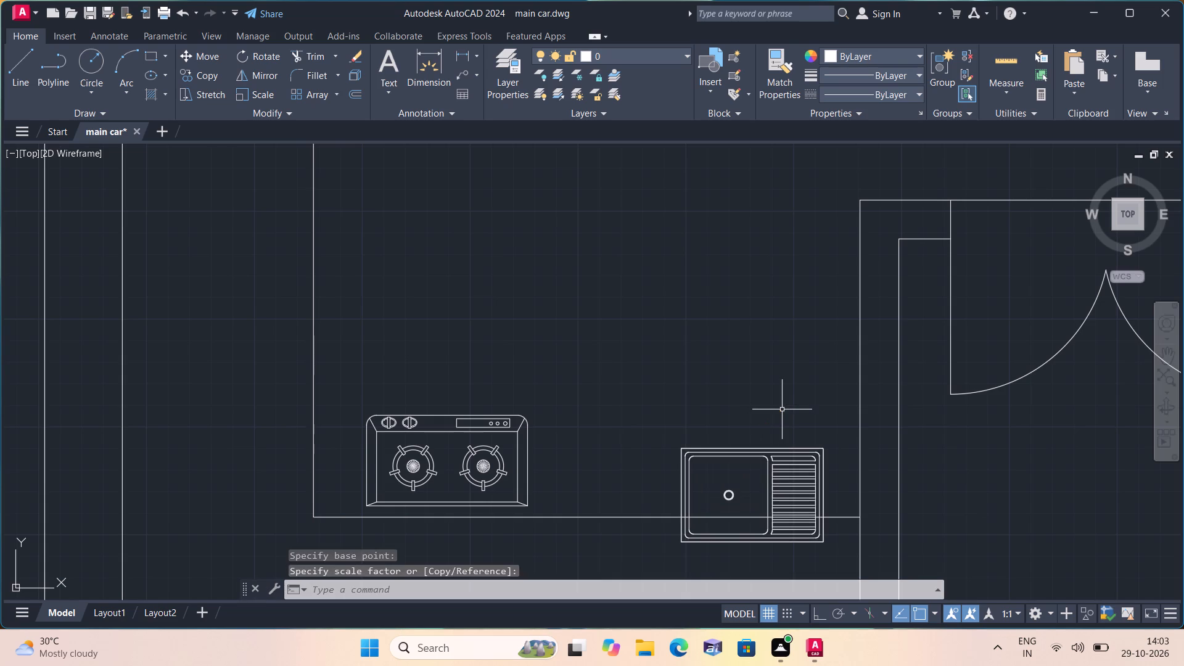
Move the enlarged sink north and slightly west so it sits just north of the counter's southern line, level with the cooktop.
middle_click_drag(763, 443, 704, 421)
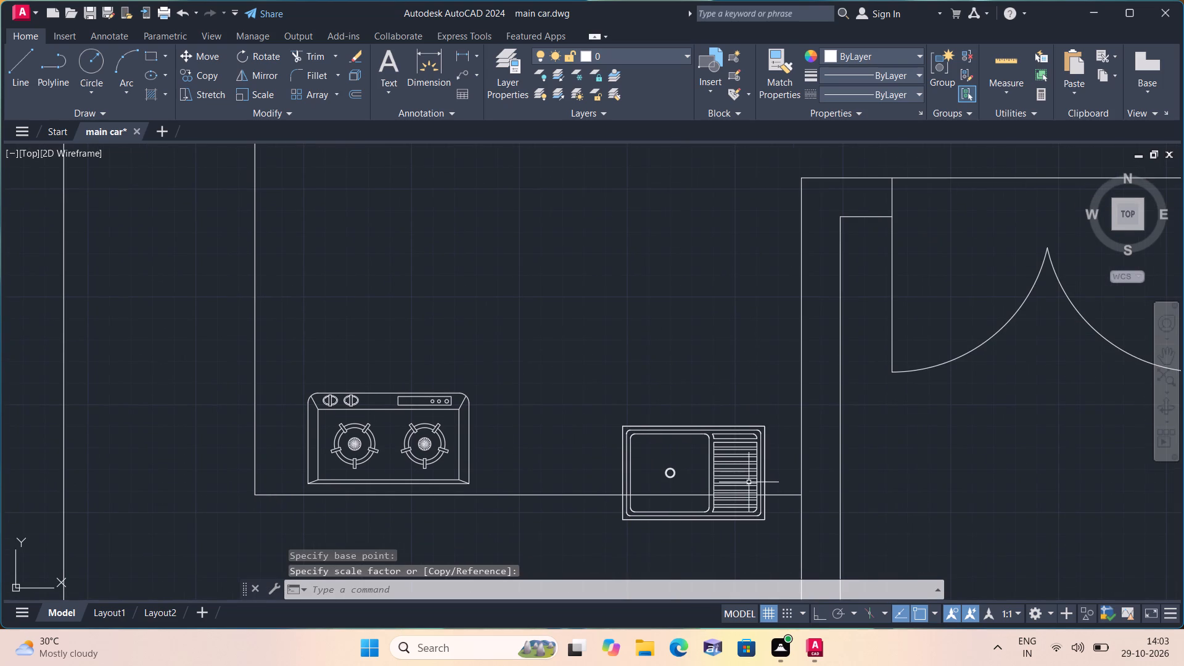
left_click(743, 473)
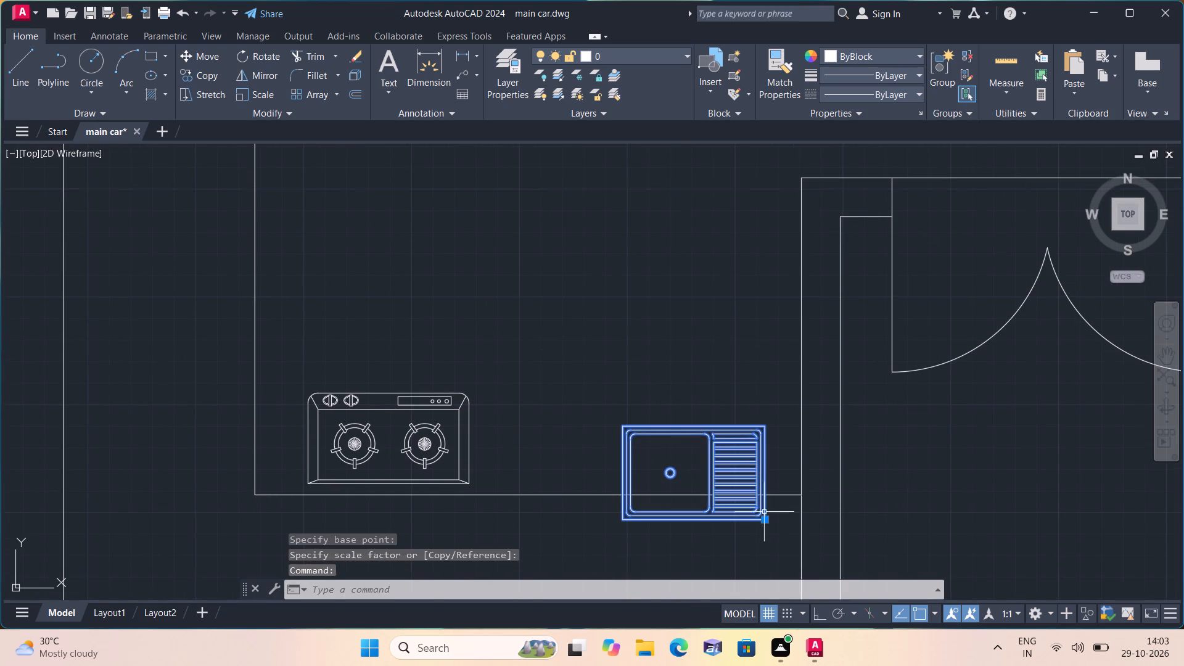
left_click(766, 520)
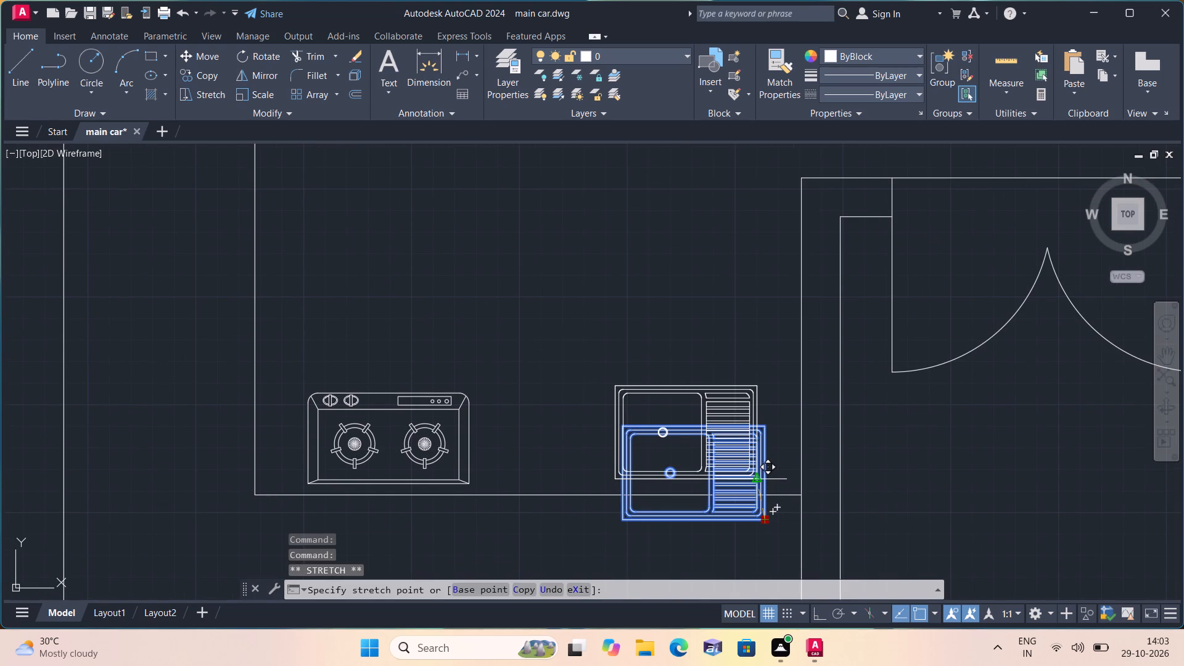
left_click(754, 480)
scroll(668, 448, "down", 2)
key("Escape")
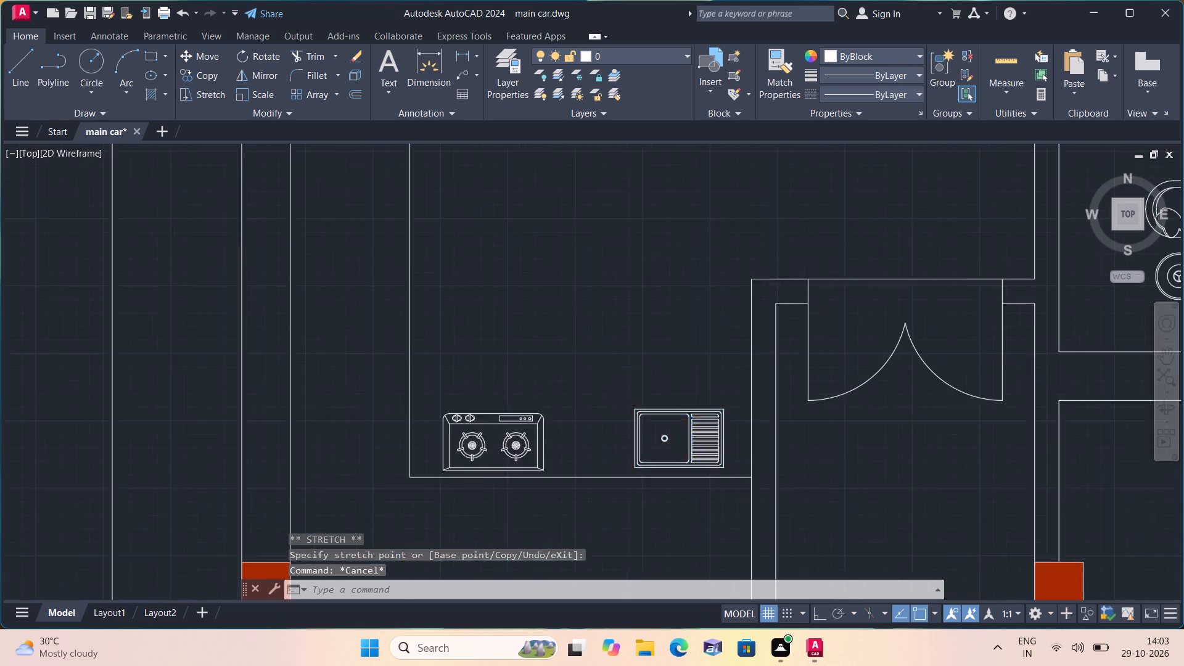
Examine the furnished floor plan from the northern bedrooms and bathrooms down to the kitchen, living room and parked car.
scroll(665, 448, "down", 1)
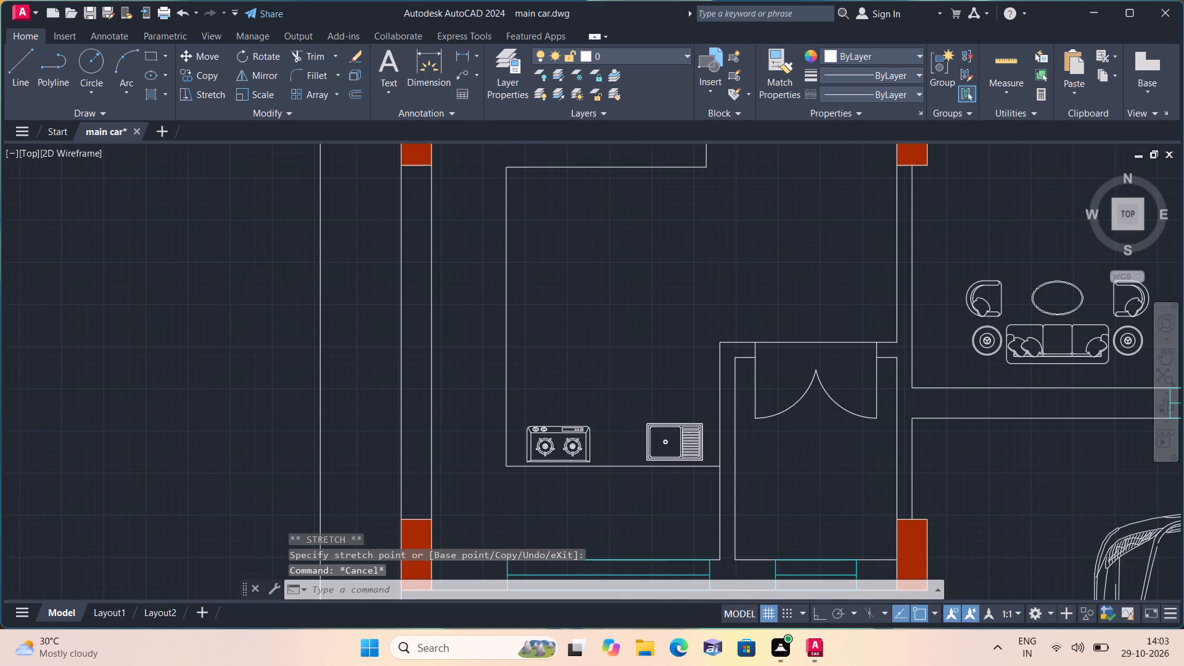
scroll(665, 458, "down", 1)
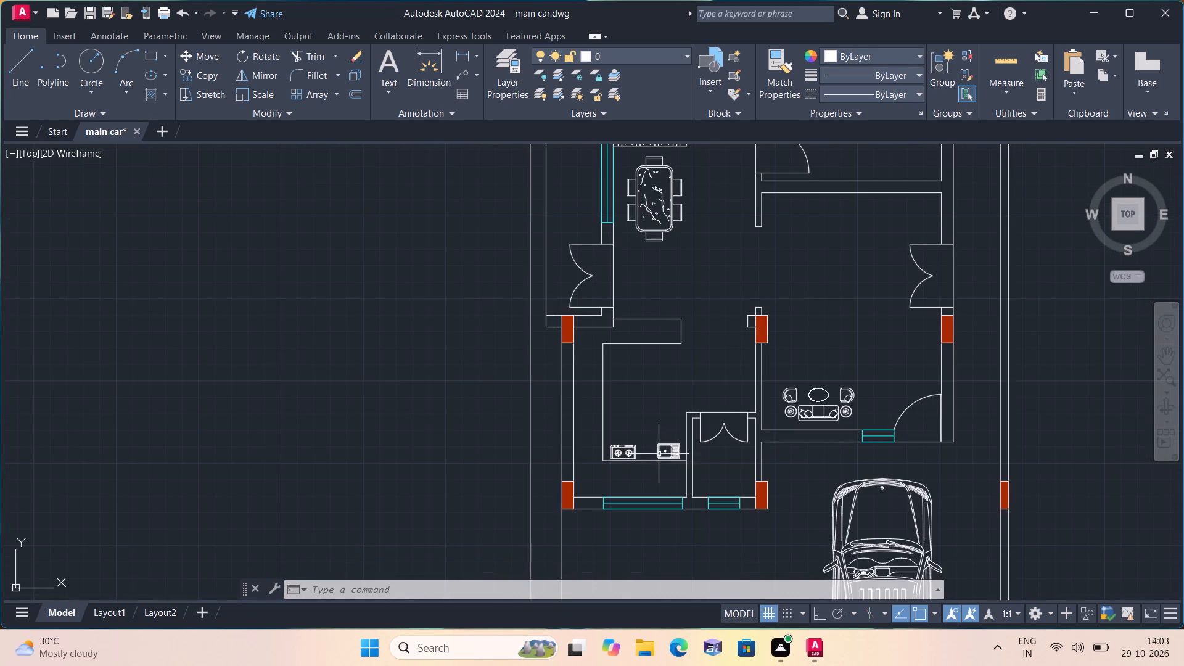
scroll(651, 416, "up", 1)
middle_click_drag(641, 414, 583, 566)
scroll(583, 565, "down", 2)
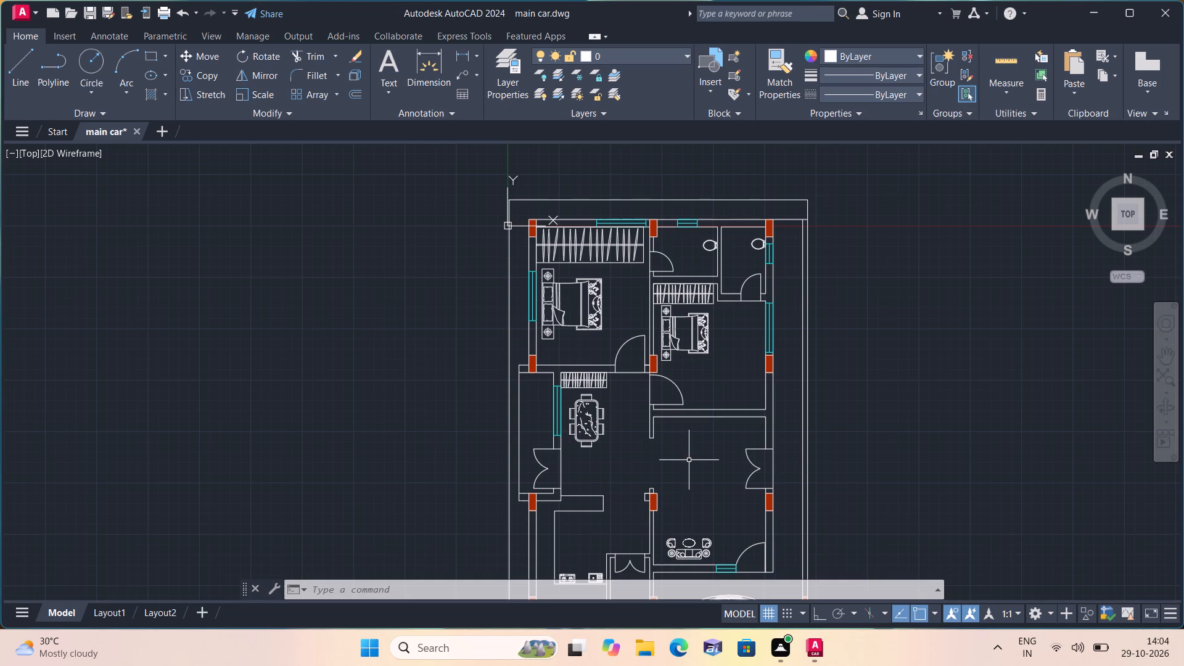
middle_click_drag(686, 460, 640, 429)
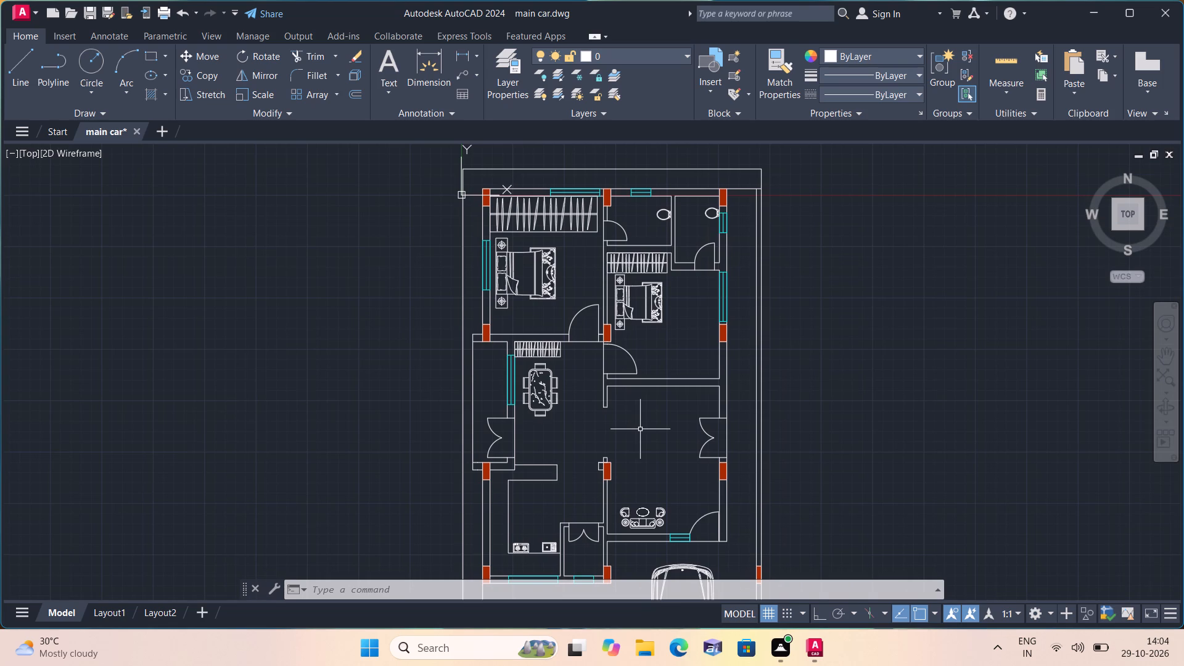
middle_click_drag(659, 478, 684, 340)
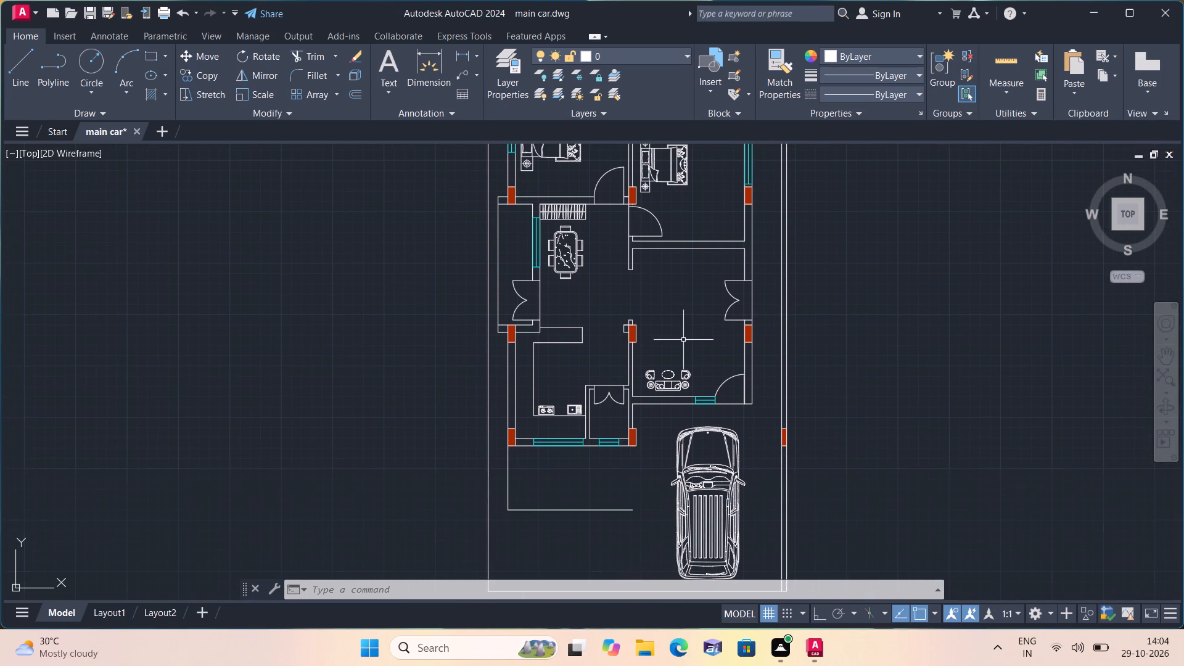
middle_click_drag(628, 452, 643, 400)
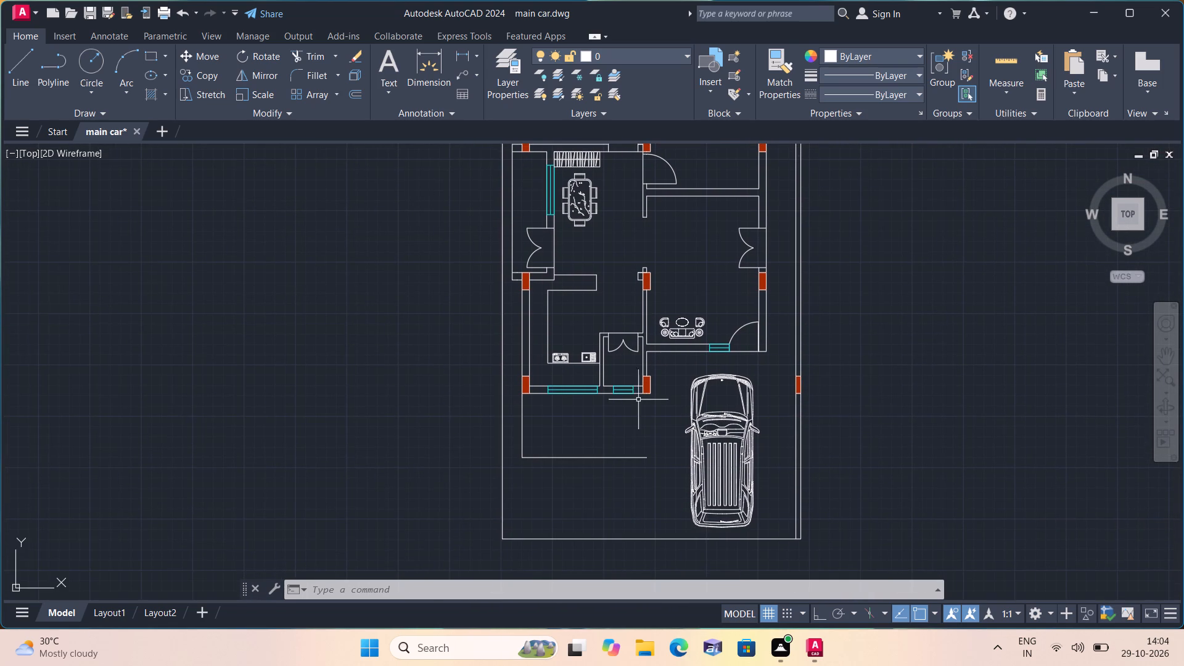
middle_click_drag(633, 400, 609, 417)
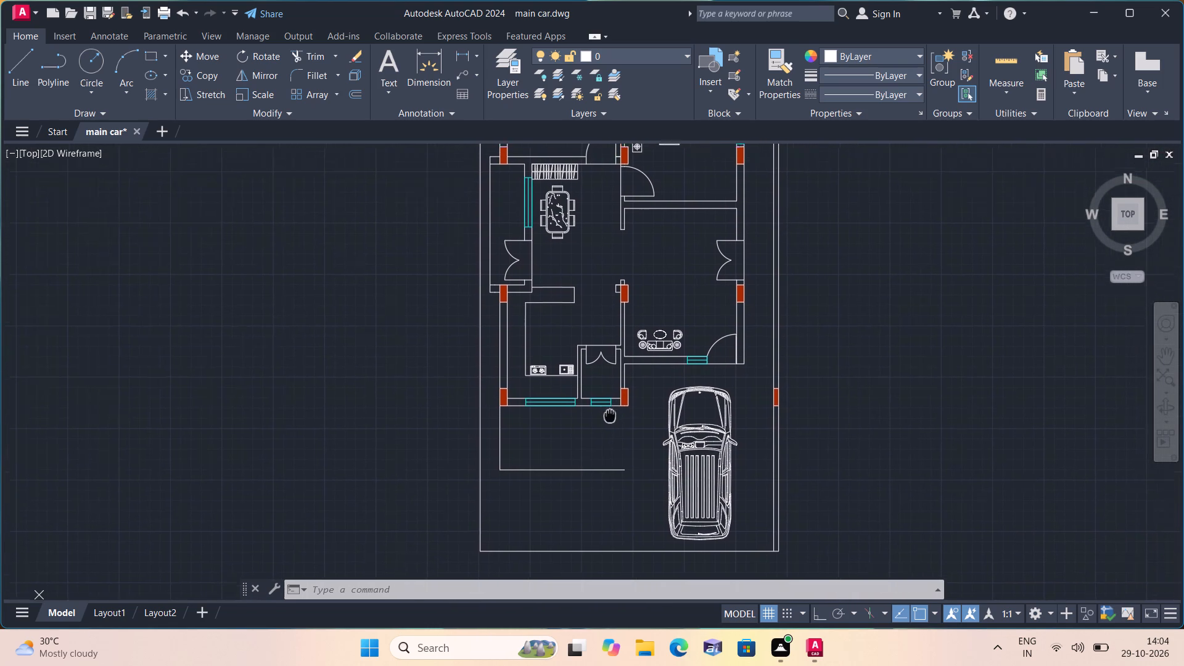
middle_click_drag(609, 417, 607, 441)
middle_click_drag(652, 377, 601, 440)
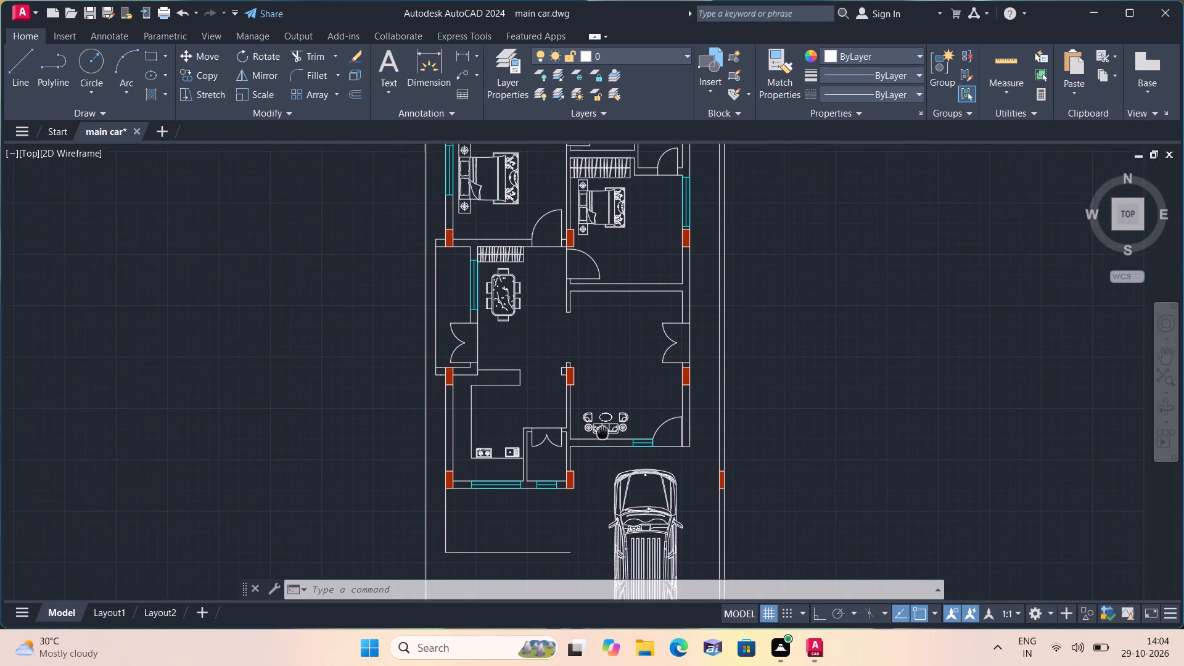
middle_click_drag(601, 440, 596, 458)
Offset the north-west bedroom door's leaf line and its continuation through the wall 1" to the west.
type("off")
key("space")
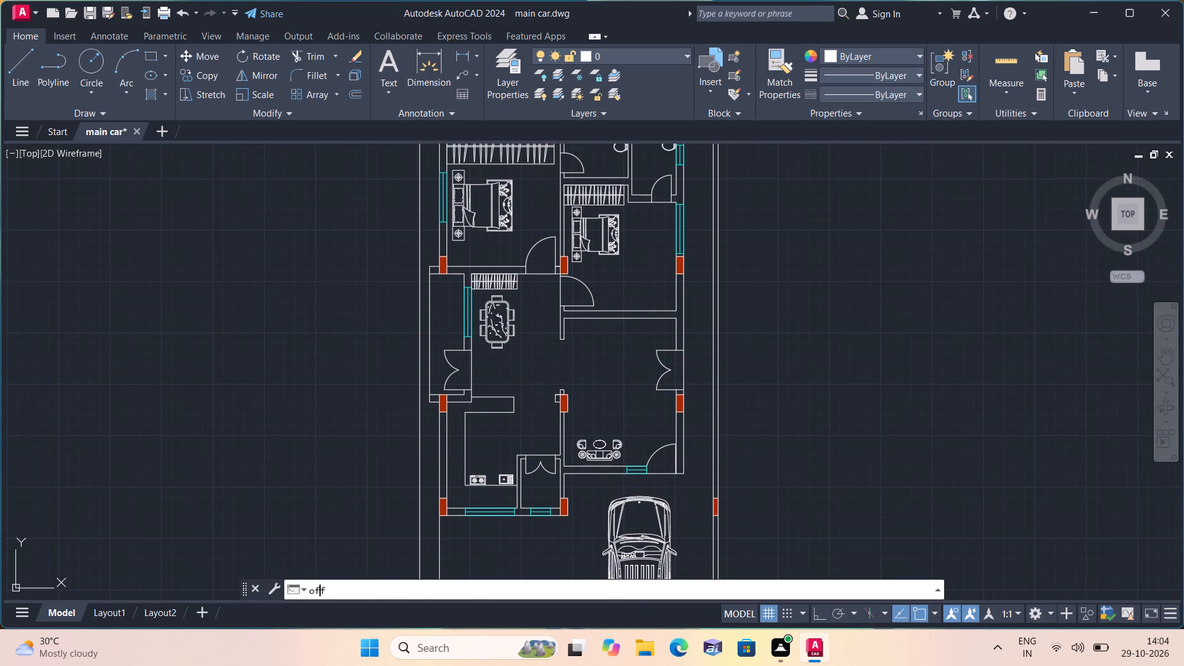
type("1\"")
key("space")
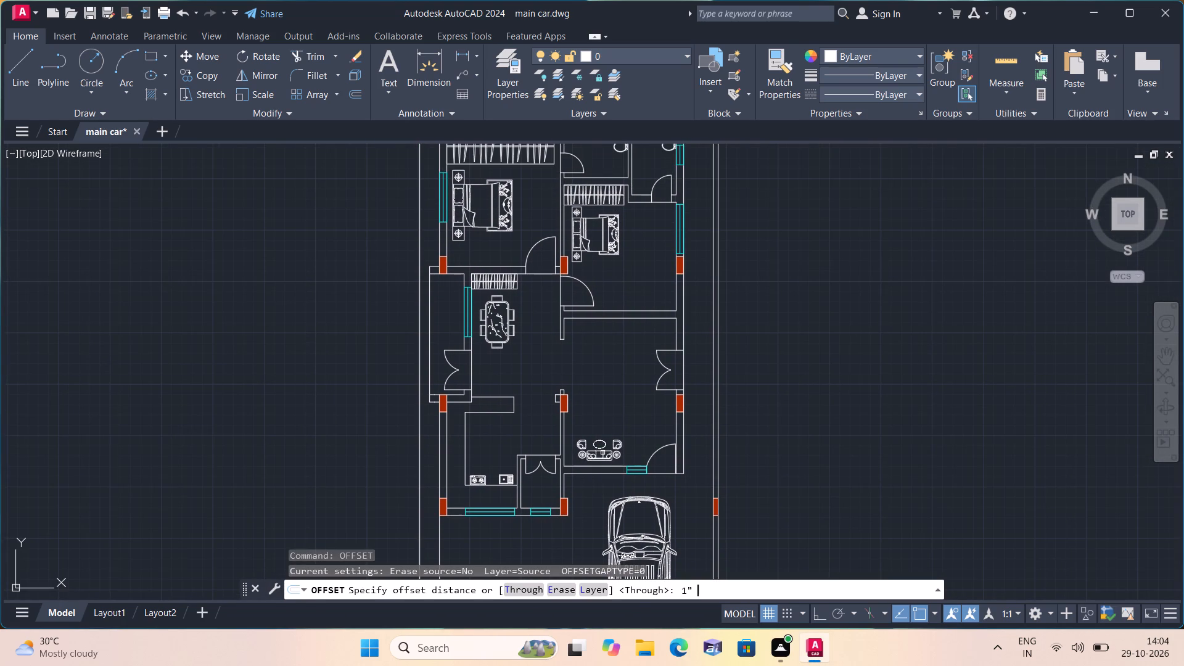
scroll(600, 453, "down", 1)
middle_click_drag(596, 453, 607, 553)
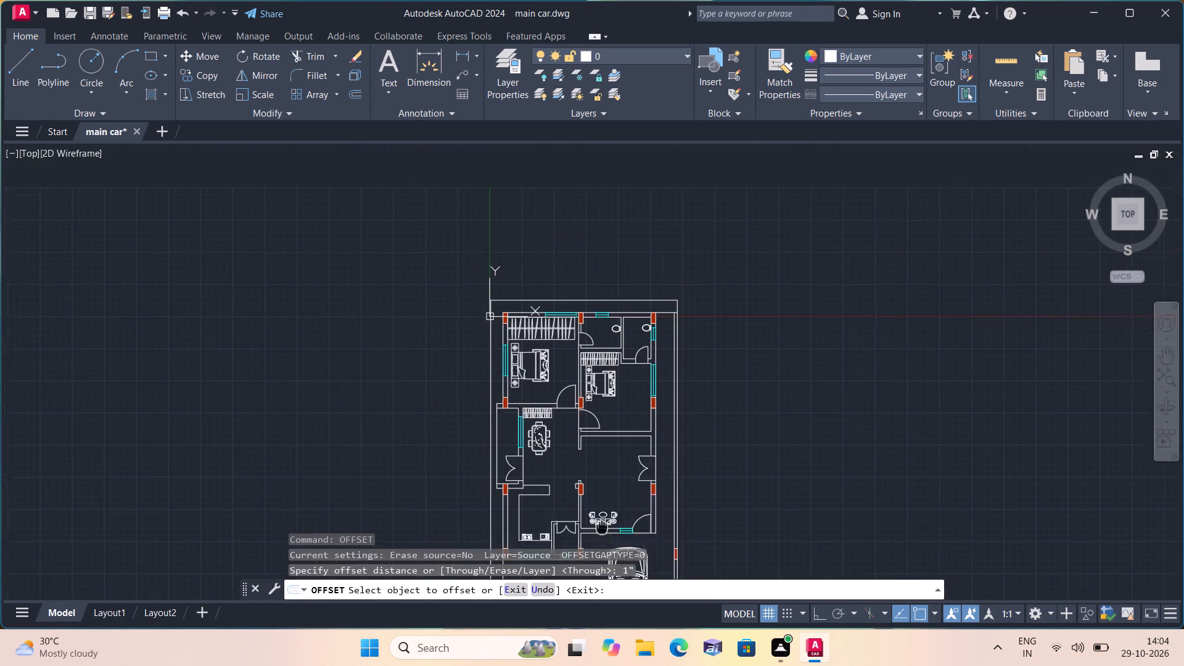
middle_click_drag(607, 553, 607, 562)
scroll(631, 467, "up", 1)
scroll(549, 435, "up", 4)
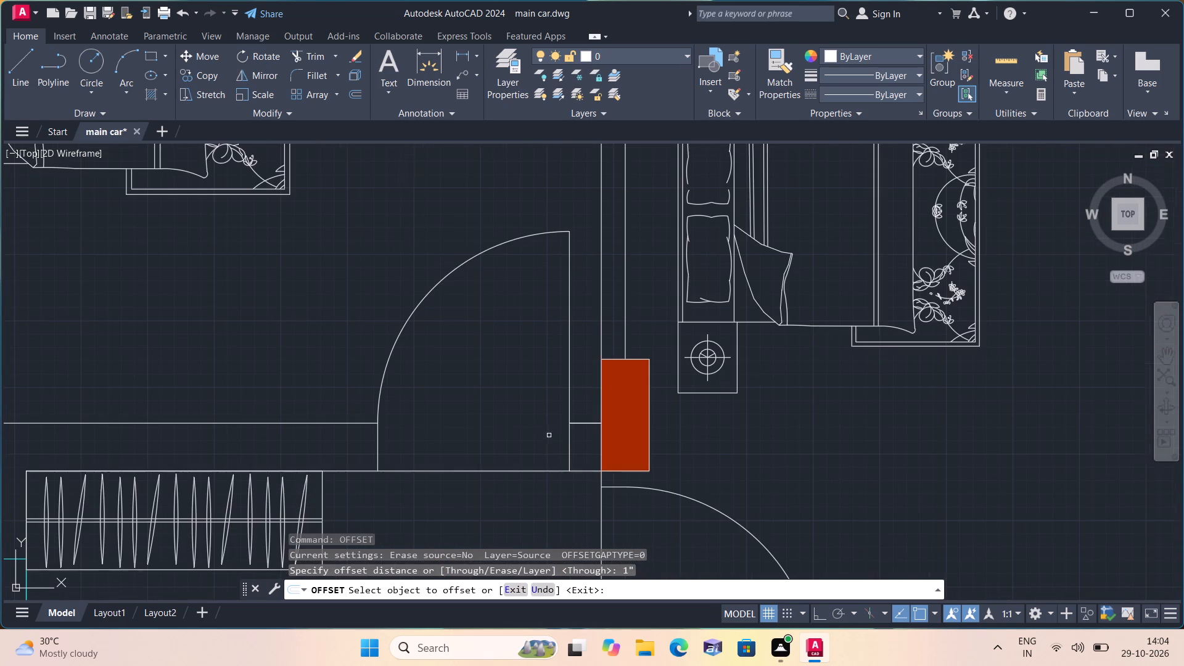
left_click(570, 445)
left_click(552, 437)
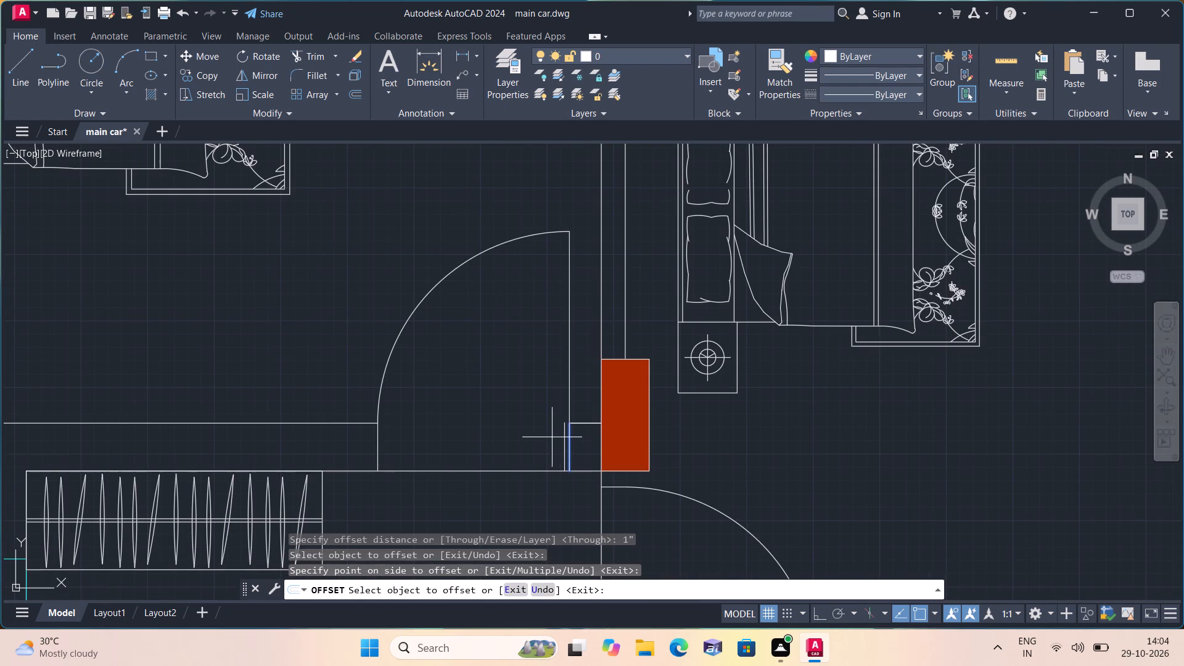
left_click(568, 408)
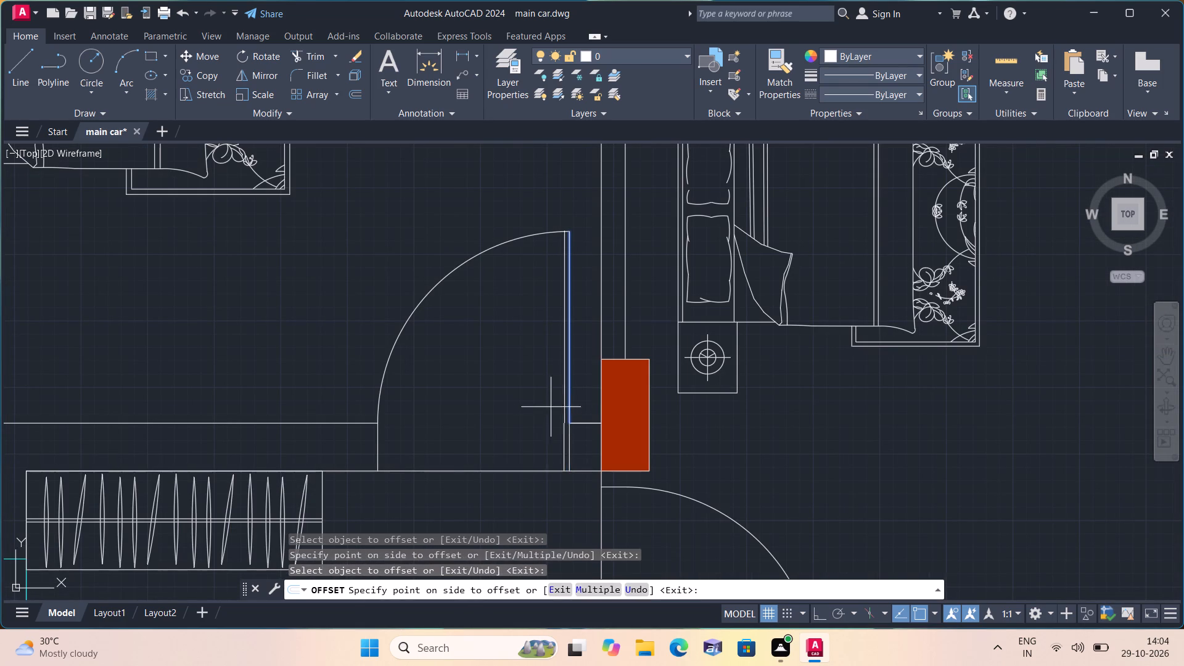
left_click(522, 405)
Offset the eastern bedroom door's leaf line and its short continuation through the wall 1" to the north.
scroll(524, 422, "down", 1)
middle_click_drag(611, 495, 649, 362)
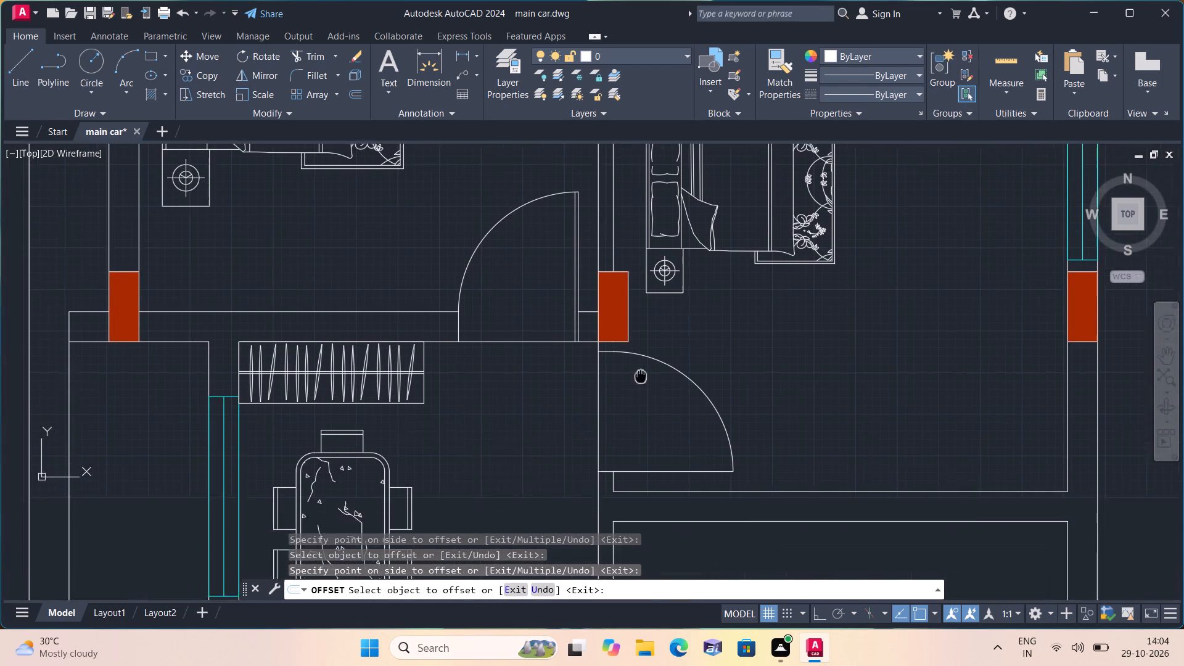
left_click(647, 451)
left_click(642, 440)
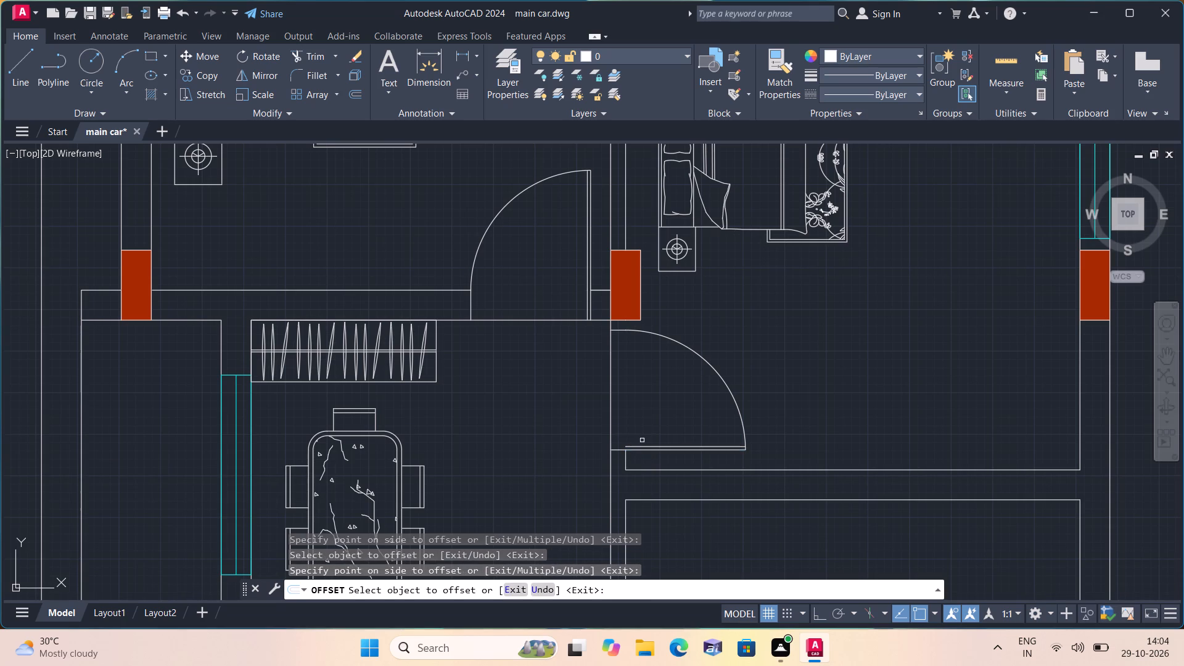
scroll(630, 475, "up", 1)
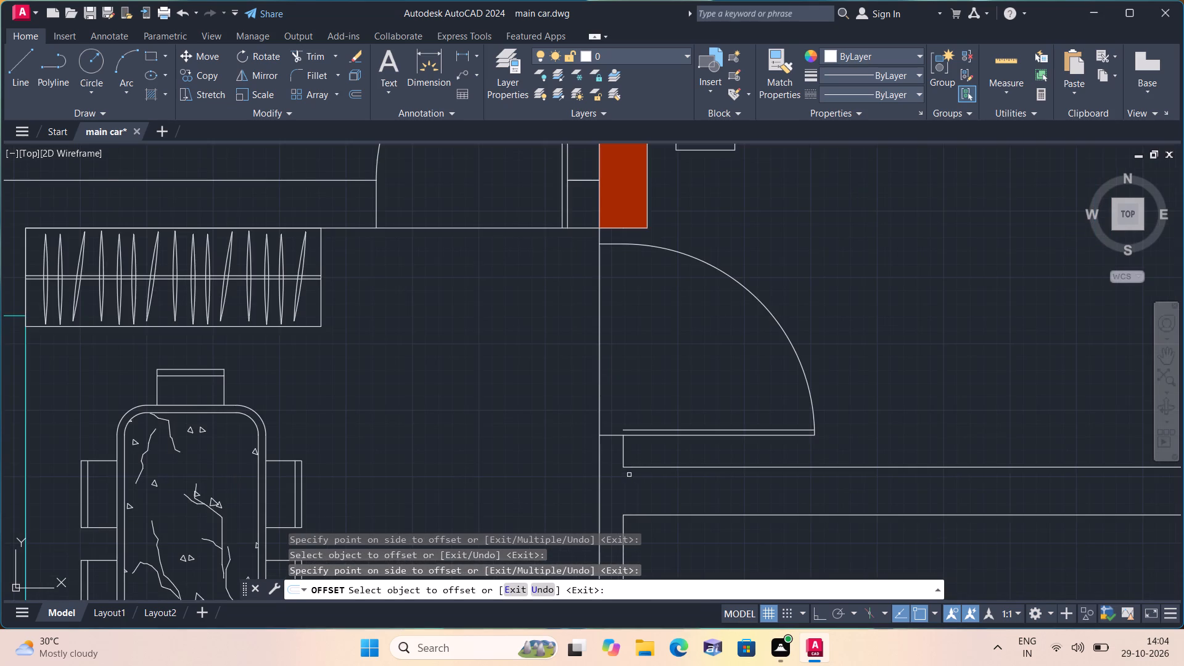
scroll(614, 451, "up", 1)
left_click(607, 429)
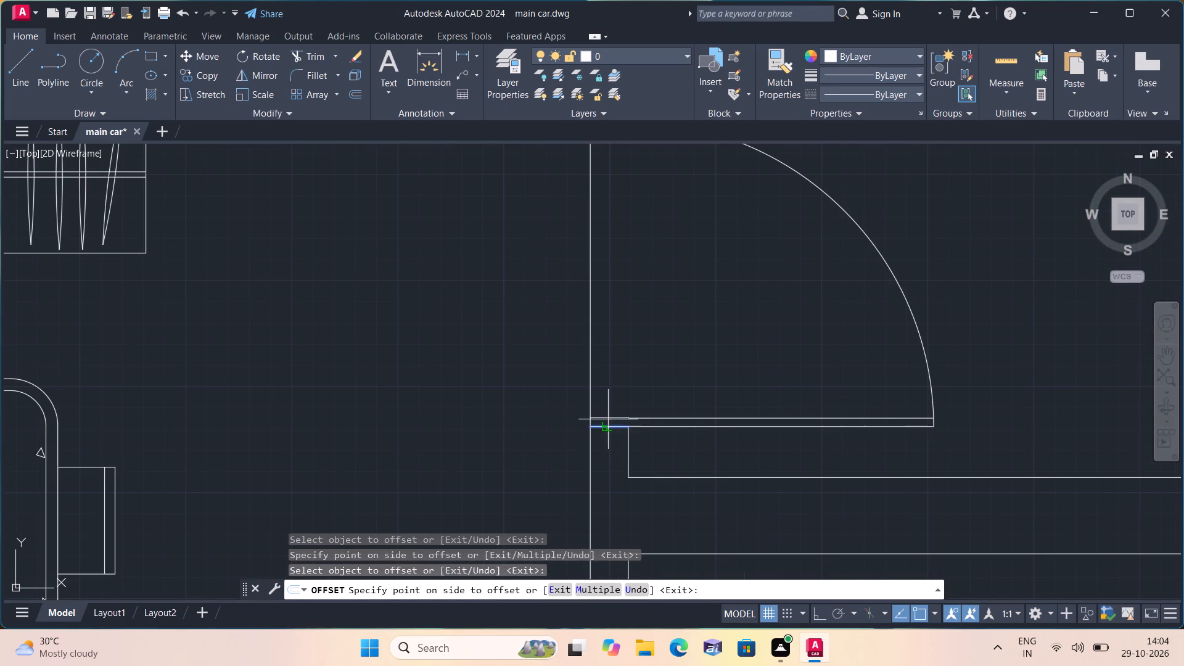
left_click(611, 410)
Offset the northern leaf line of the double door south-west of the dining table, including its wall segment, 1" to the south.
scroll(611, 409, "down", 5)
middle_click_drag(649, 495, 667, 438)
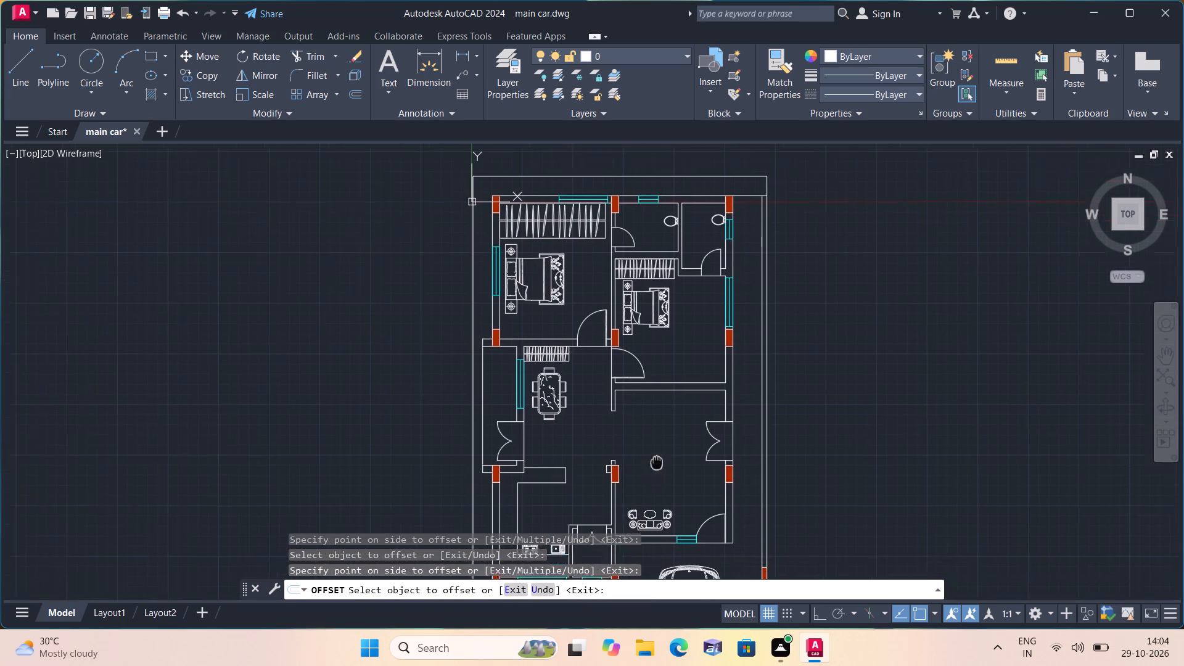
middle_click_drag(667, 438, 667, 437)
scroll(554, 395, "up", 4)
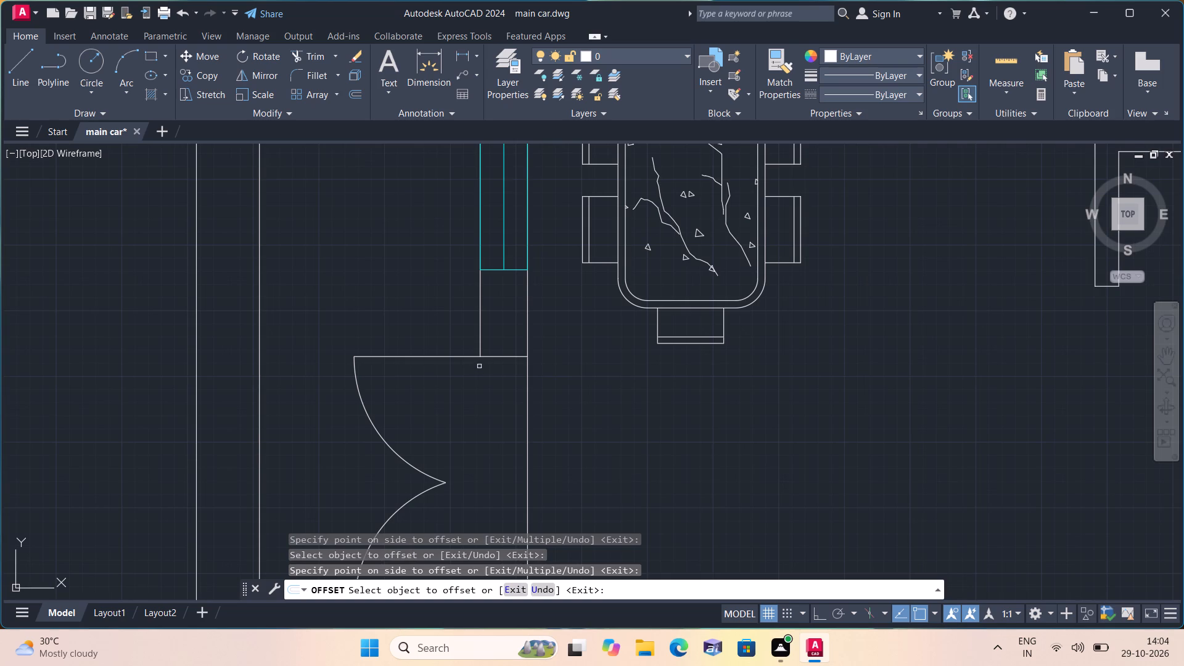
left_click(460, 356)
left_click(469, 384)
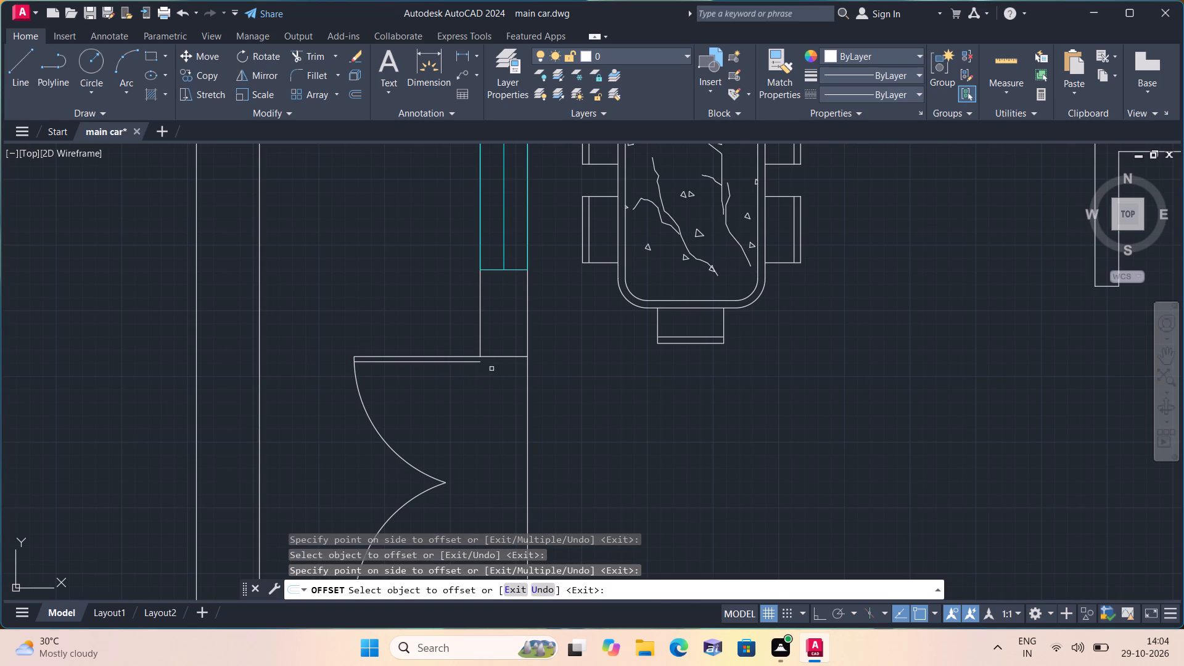
left_click(501, 356)
left_click(511, 382)
Offset the southern leaf line of the dining area's western double door, including its wall segment, 1" to the north.
scroll(508, 429, "down", 2)
middle_click_drag(508, 439, 519, 343)
scroll(507, 409, "up", 2)
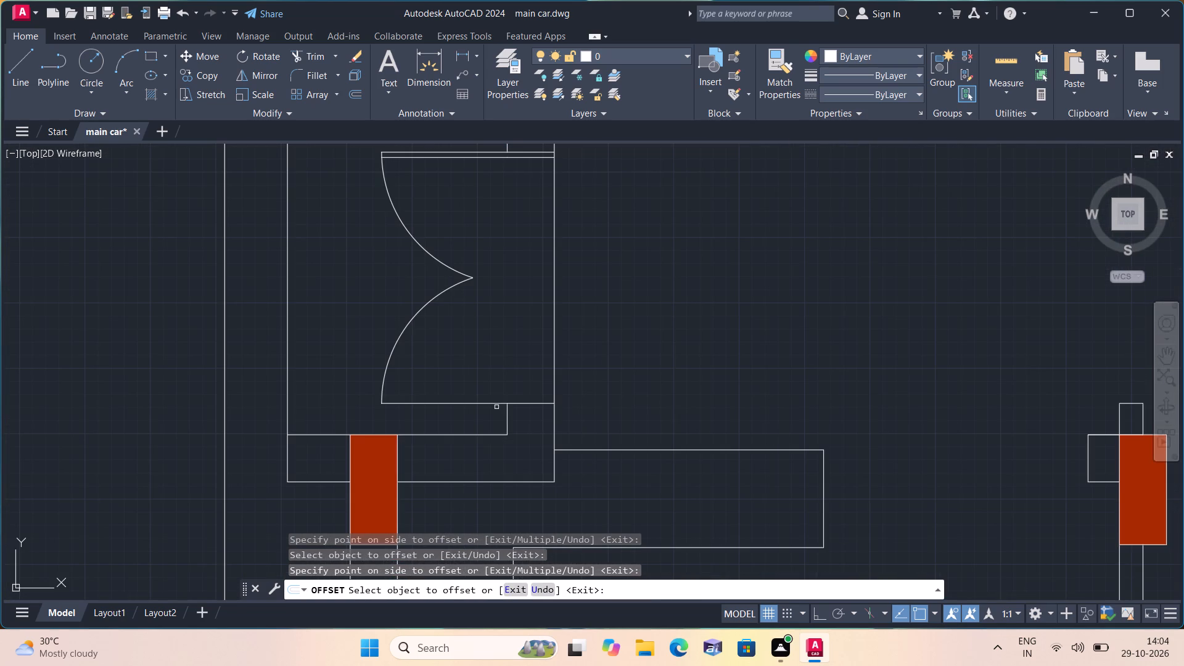
left_click(494, 401)
left_click(506, 391)
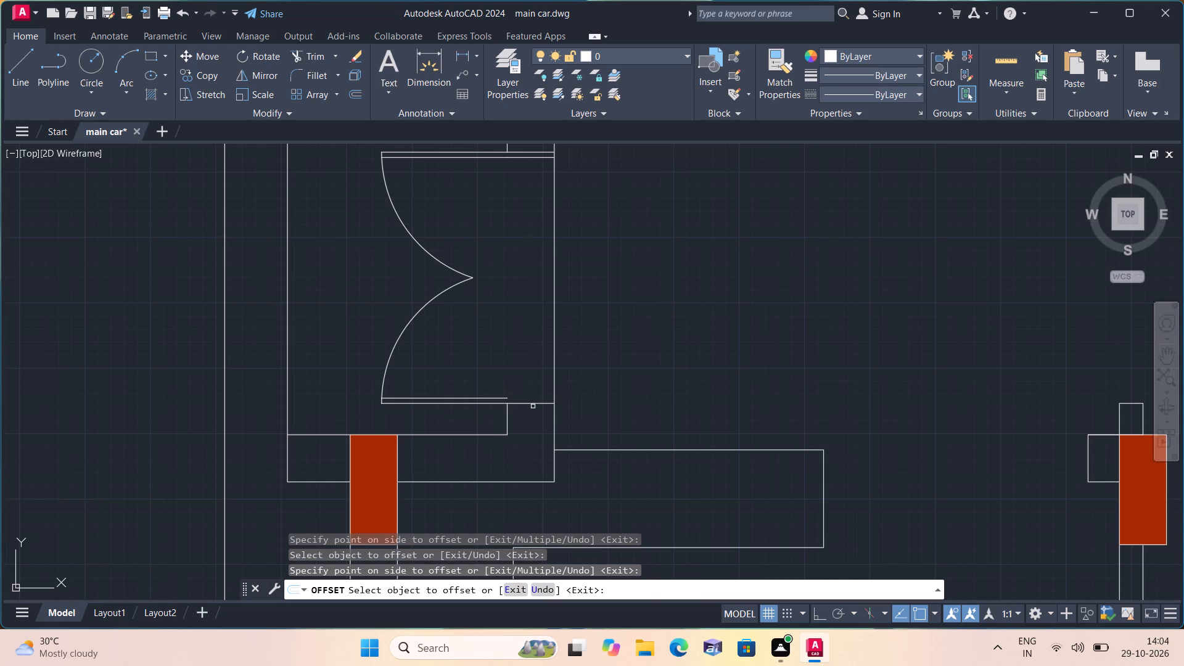
left_click(533, 401)
left_click(536, 403)
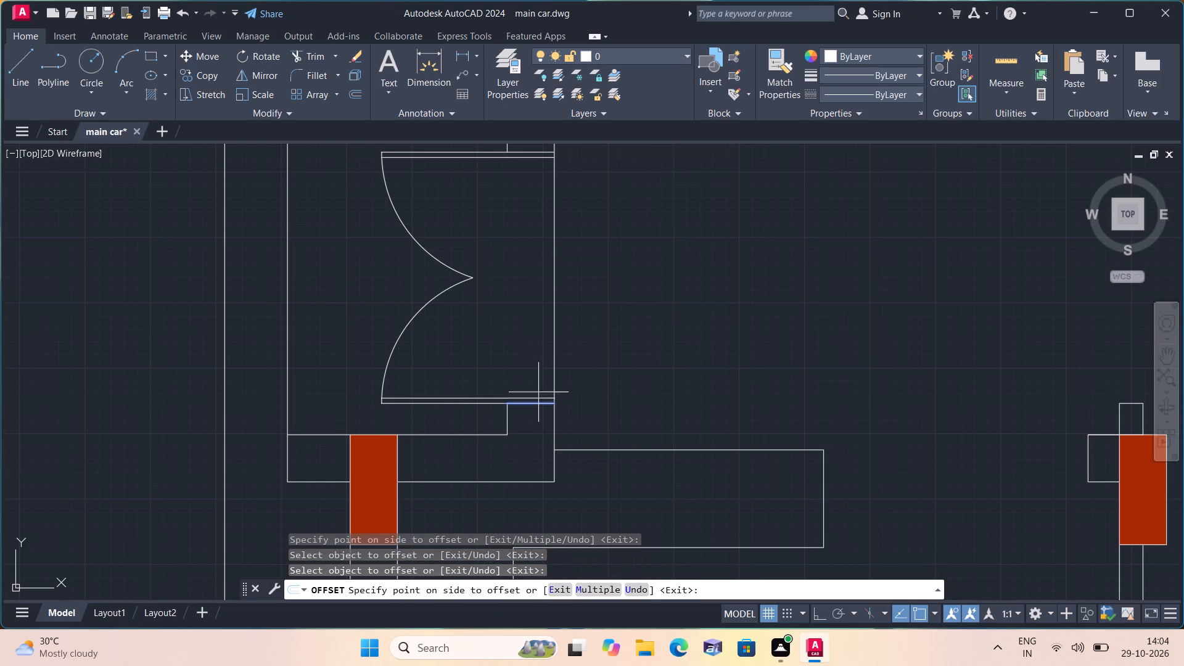
left_click(538, 392)
Offset the western bathroom door's leaf line and its continuation through the wall 1" to the north.
scroll(538, 392, "down", 3)
middle_click_drag(634, 383, 596, 559)
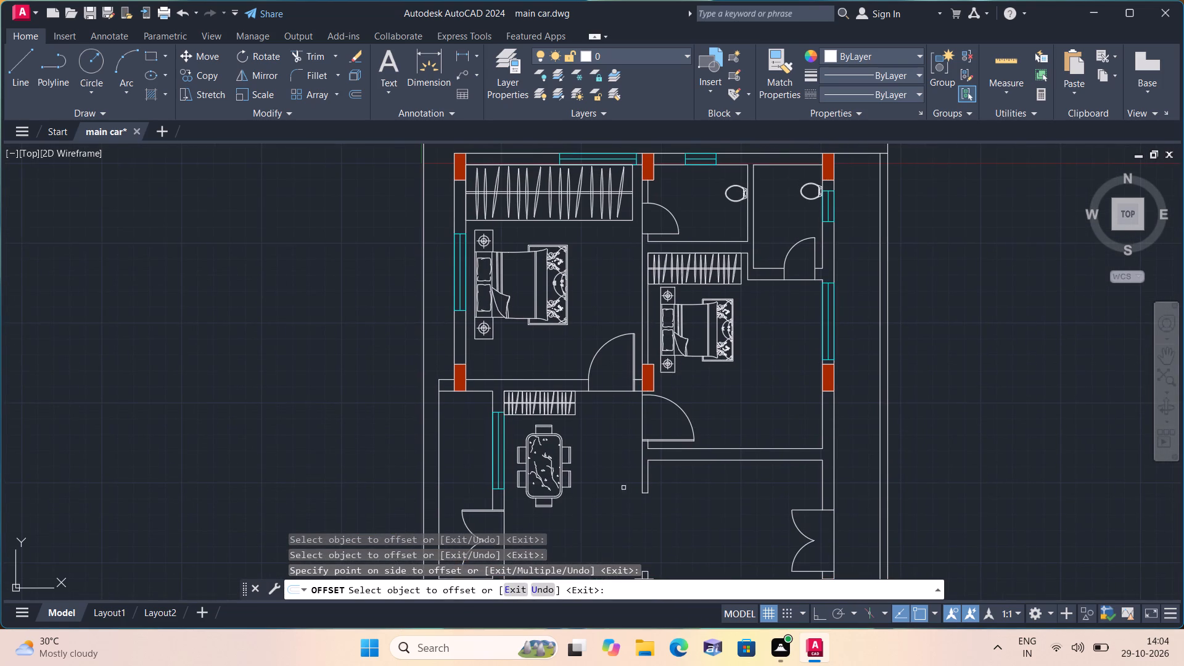
middle_click_drag(734, 390, 723, 498)
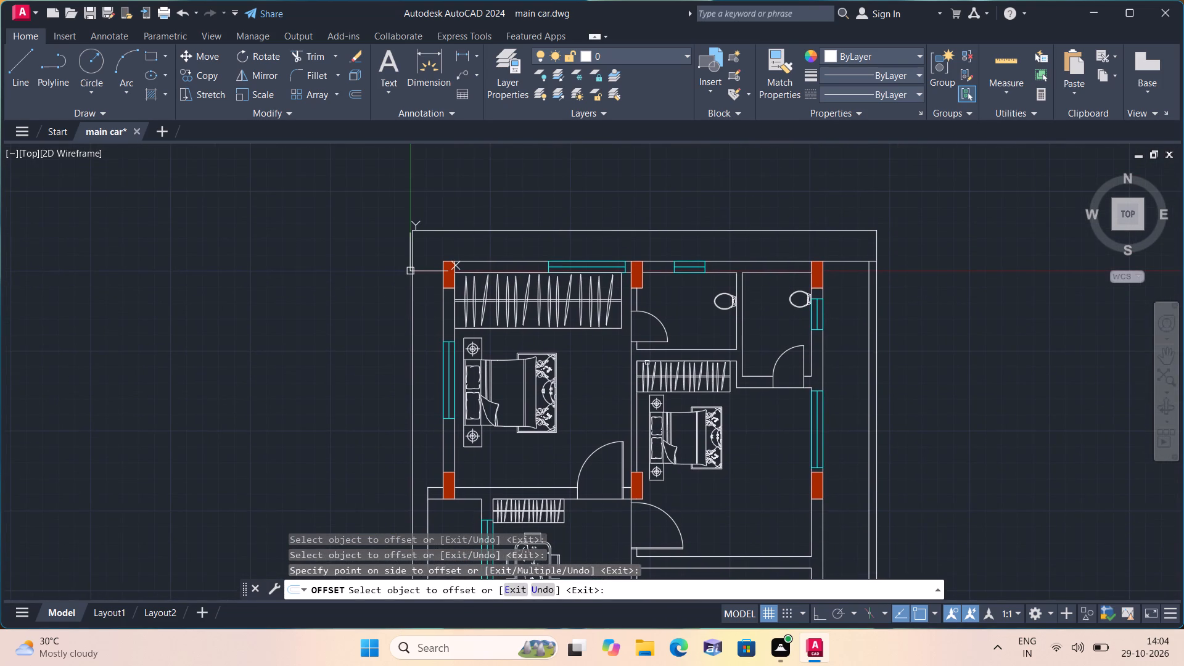
scroll(638, 338, "up", 5)
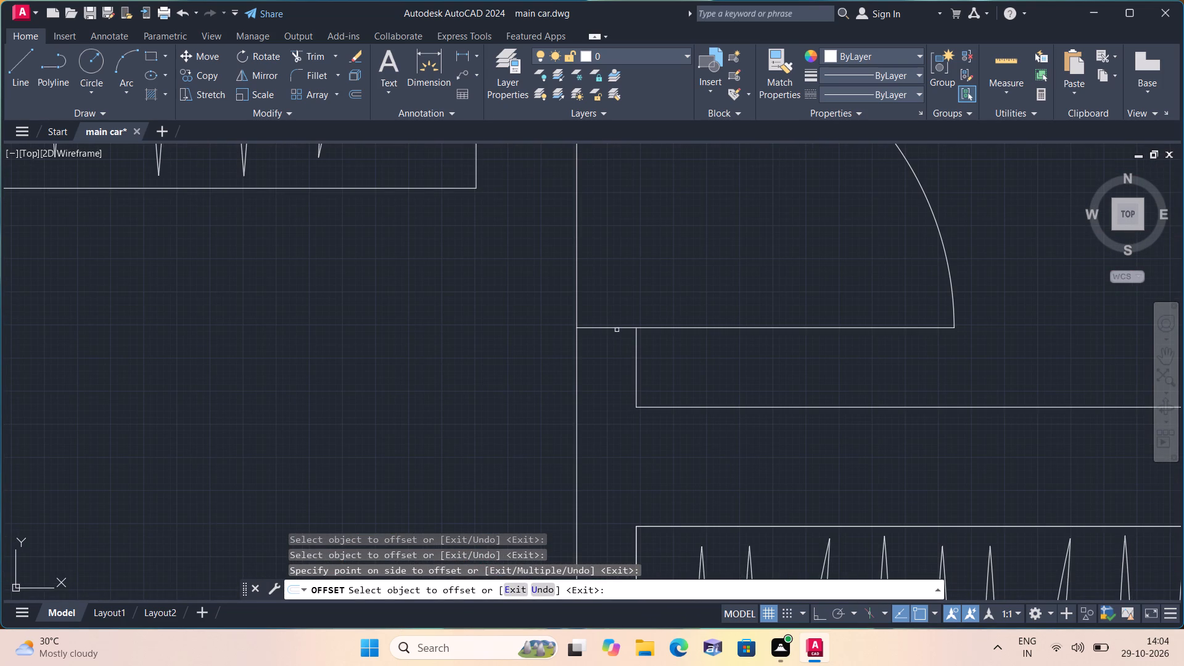
left_click(617, 329)
left_click(620, 296)
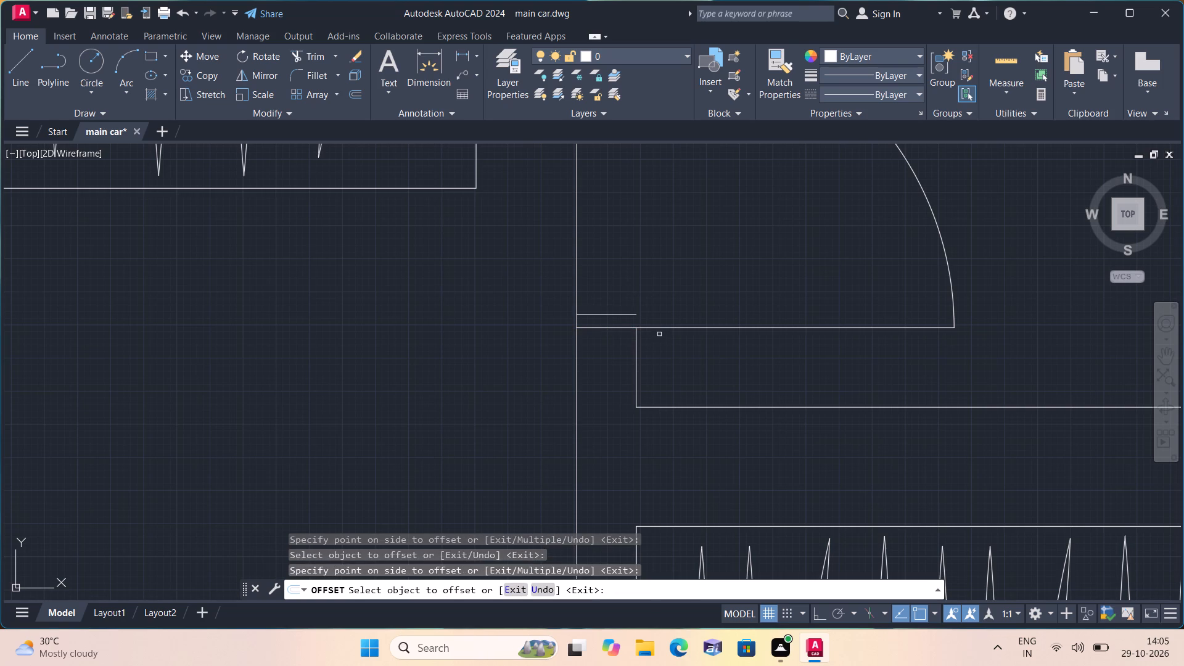
left_click(659, 328)
left_click(664, 306)
Offset the eastern bathroom door's leaf line and its continuation through the wall 1" to the west.
scroll(651, 316, "down", 3)
middle_click_drag(913, 410, 740, 390)
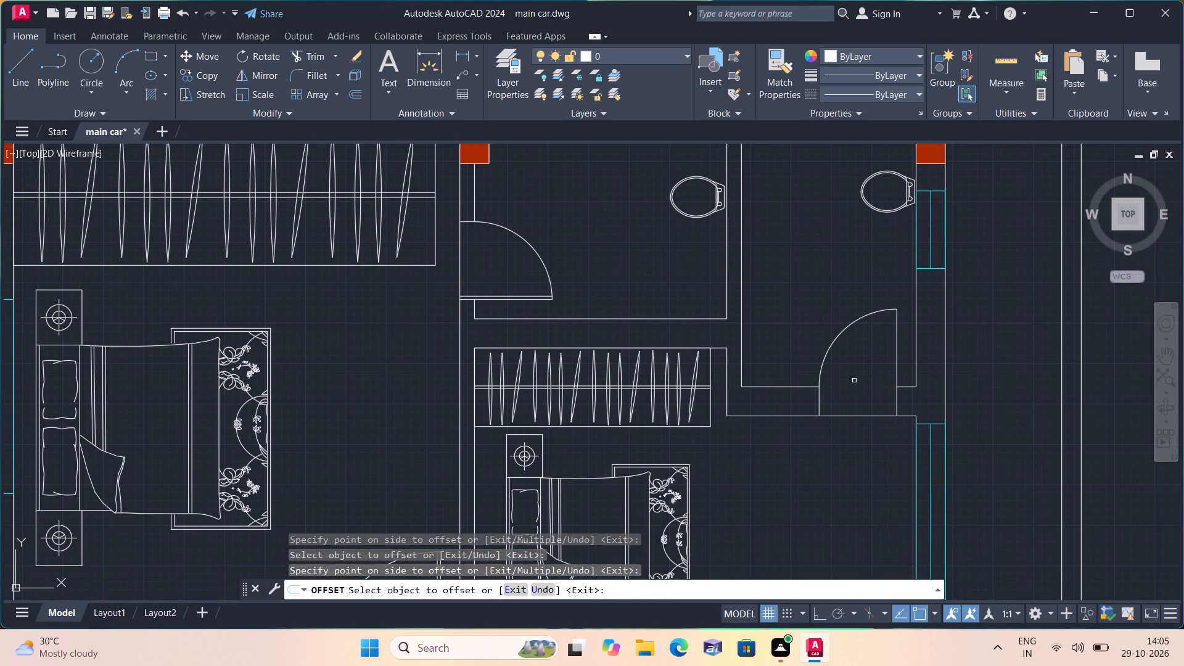
left_click(897, 380)
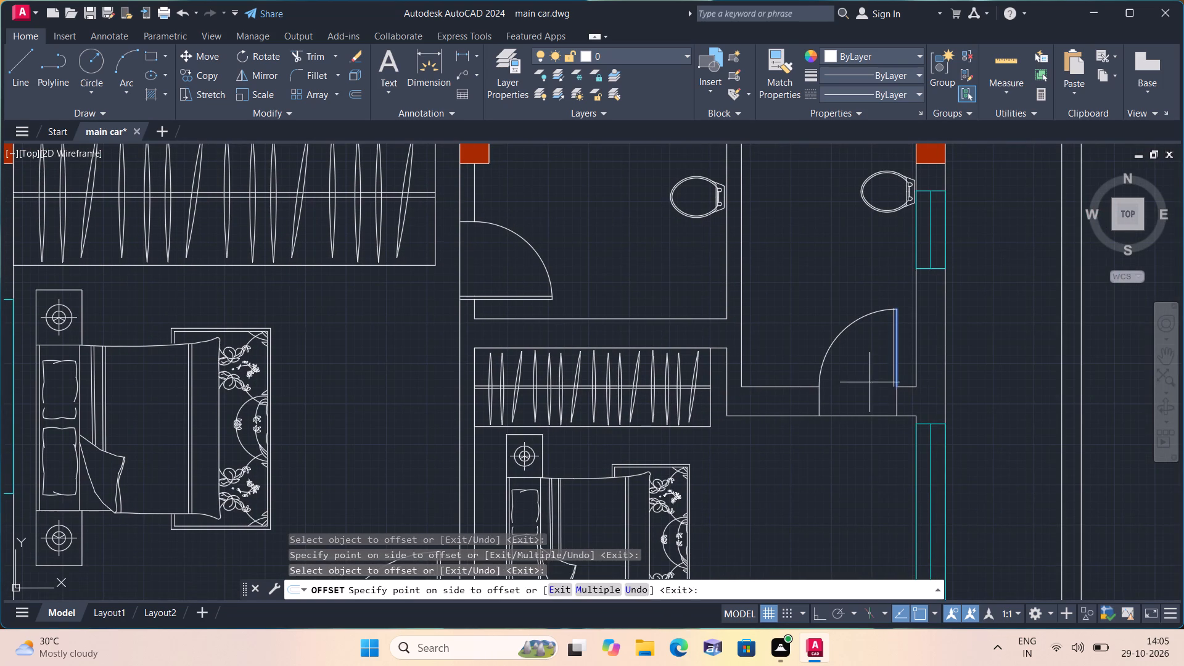
left_click(867, 382)
left_click(899, 411)
left_click(876, 397)
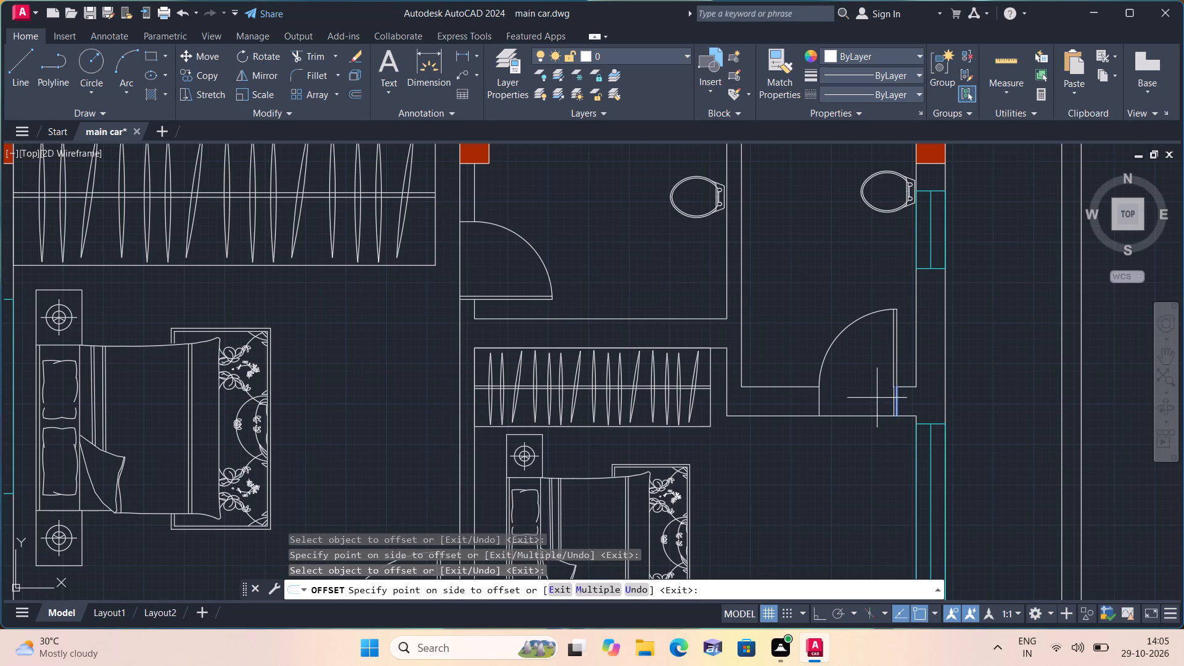
Offset the northern leaf line of the living room's eastern double door, including its wall segment, 1" to the south.
scroll(871, 397, "down", 3)
middle_click_drag(847, 474, 790, 303)
scroll(786, 294, "down", 1)
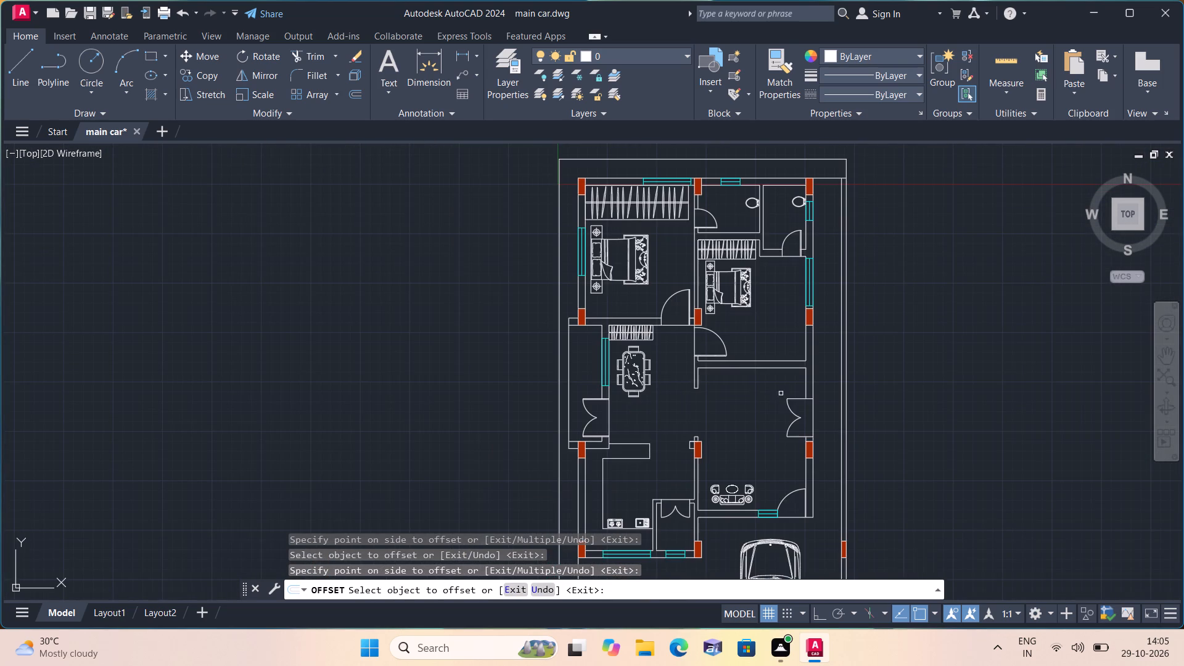
scroll(786, 401, "up", 3)
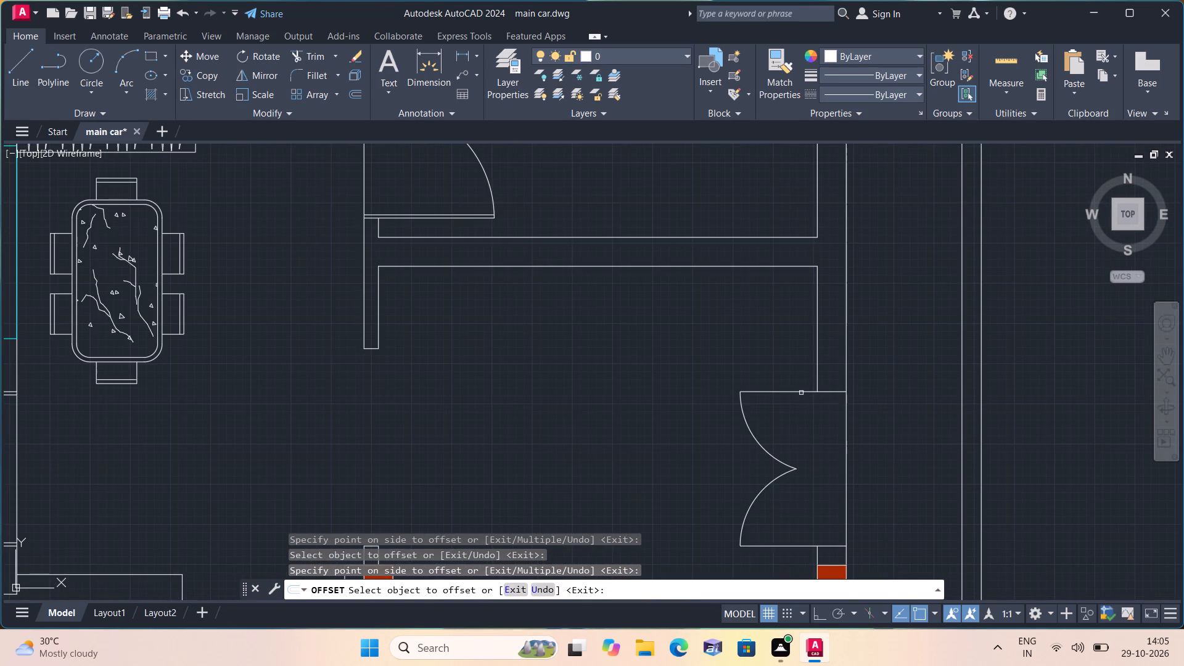
left_click(801, 392)
left_click(807, 417)
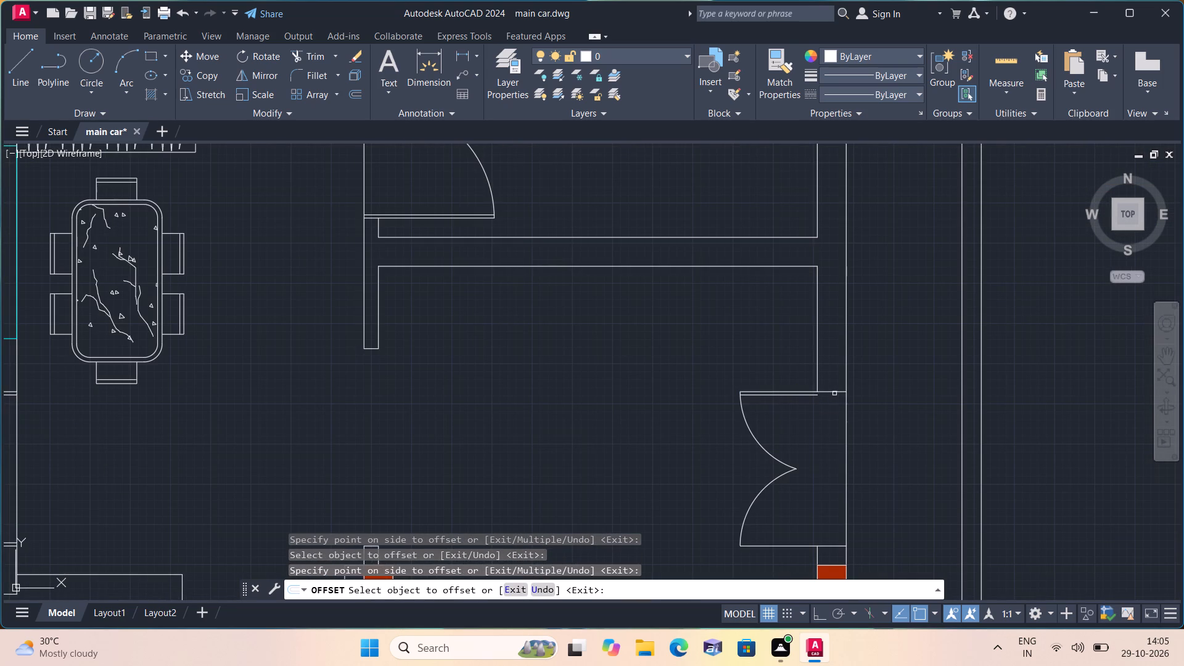
left_click(834, 393)
left_click(834, 416)
Offset the southern leaf line of the living room's eastern double door, including its wall segment, 1" to the north.
middle_click_drag(815, 457, 779, 378)
middle_click_drag(779, 378, 768, 343)
scroll(761, 429, "up", 1)
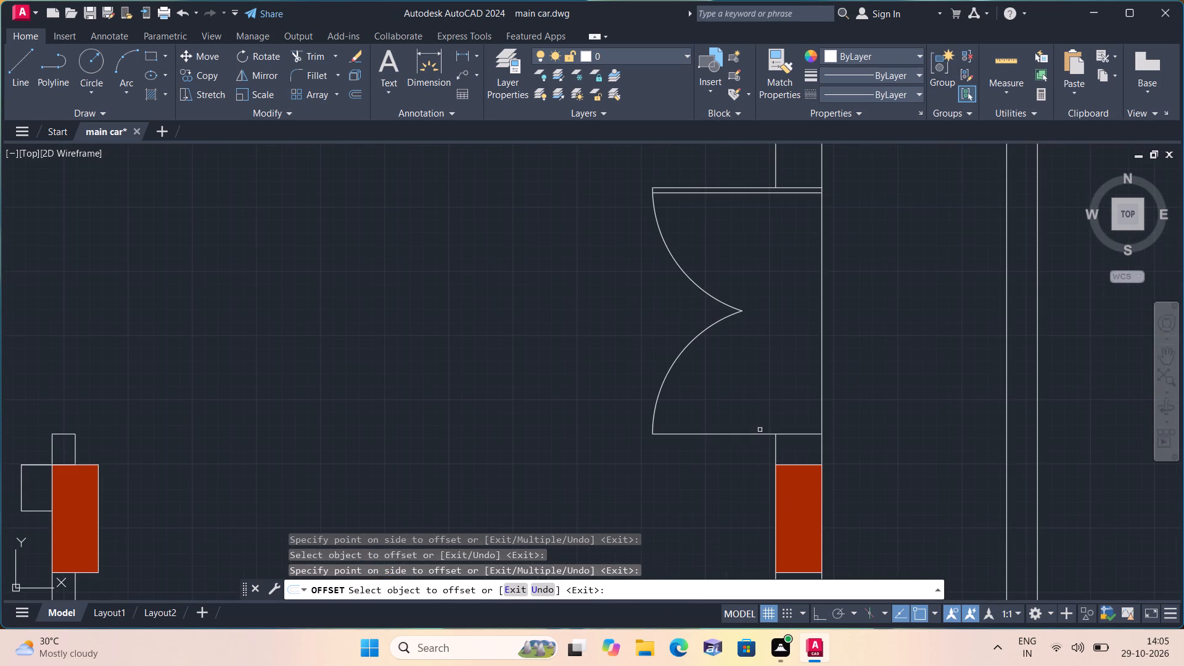
left_click(762, 435)
left_click(767, 414)
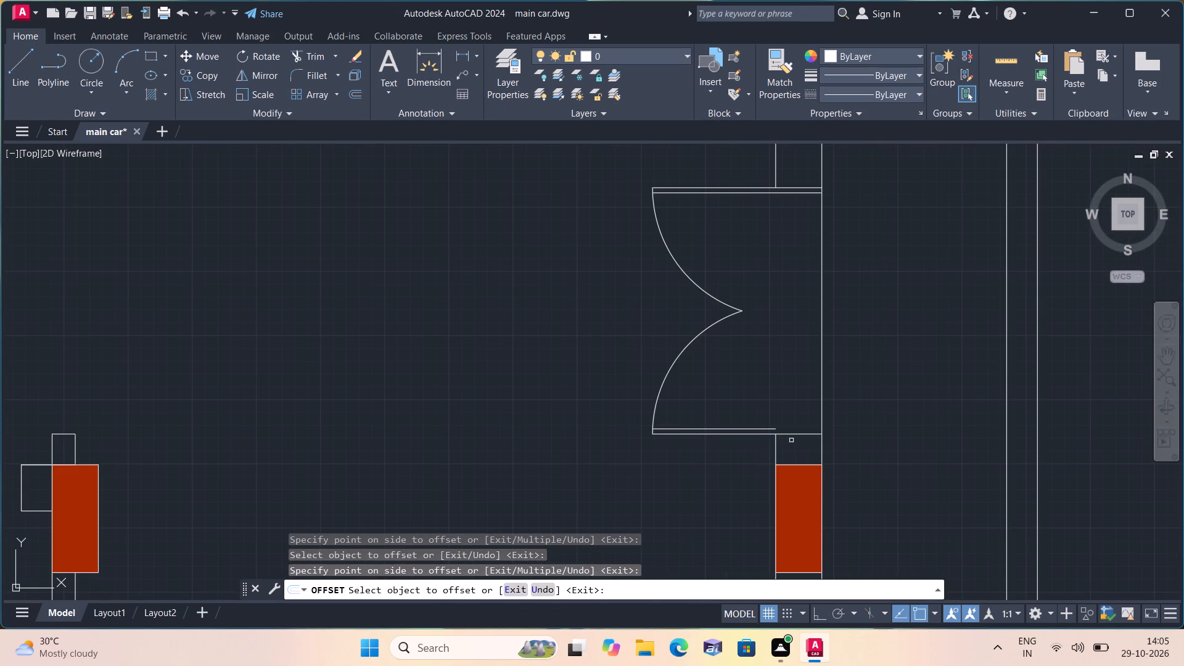
left_click(792, 435)
left_click(790, 410)
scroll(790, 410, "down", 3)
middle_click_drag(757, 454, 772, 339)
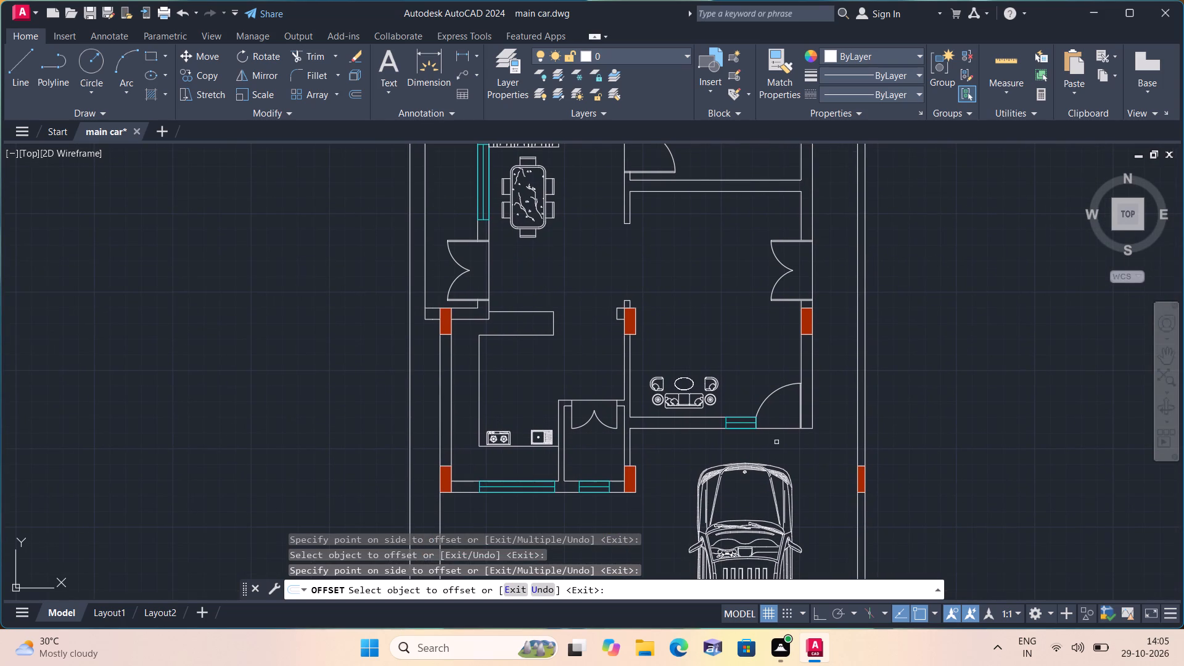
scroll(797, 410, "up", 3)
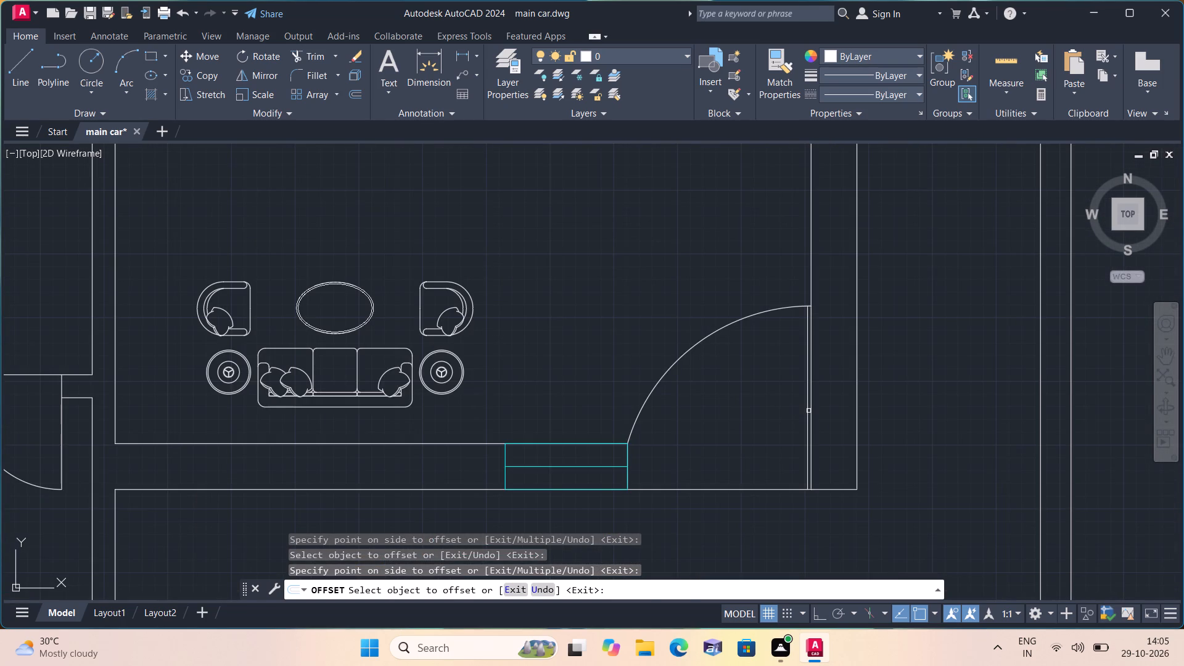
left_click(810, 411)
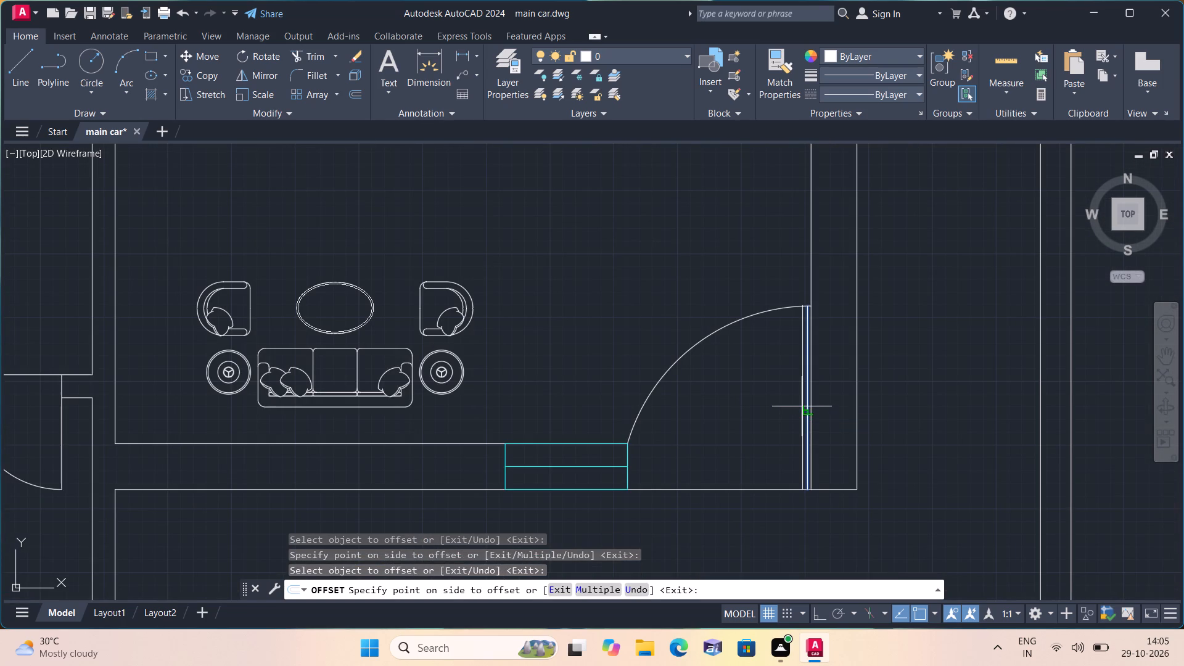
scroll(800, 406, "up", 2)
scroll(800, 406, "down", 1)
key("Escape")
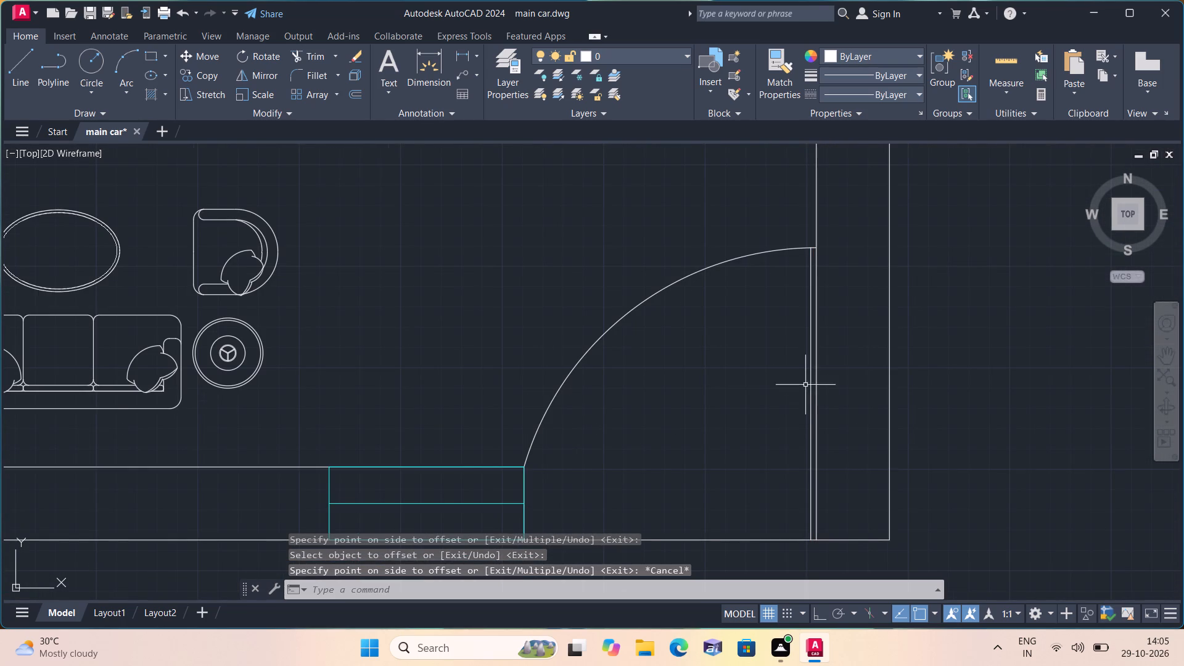
Offset the inner leaf line of the entrance door north of the car 1" to the west.
key("space")
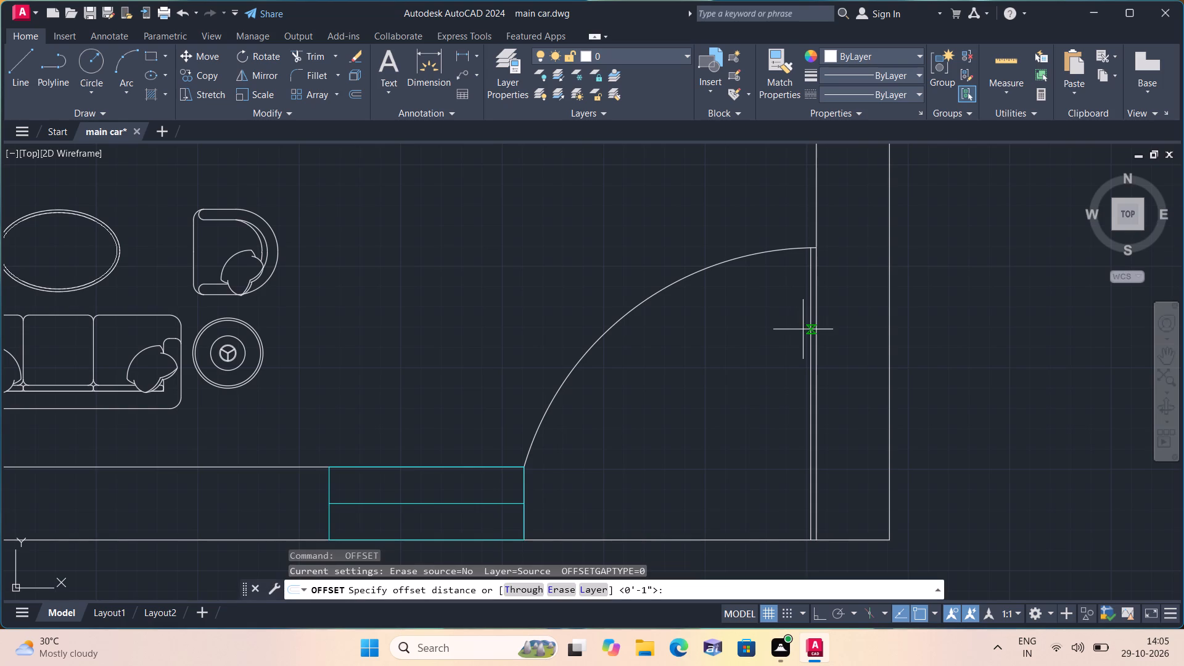
key("space")
left_click(810, 335)
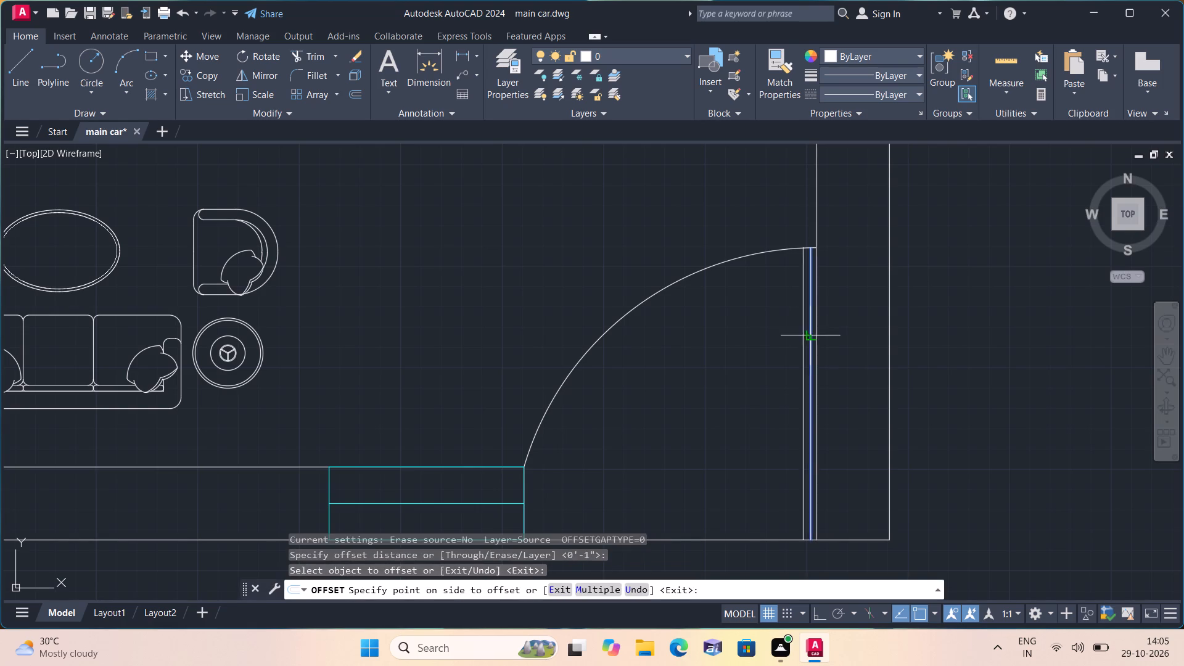
left_click(772, 335)
Offset the eastern leaf line of the double door to the small room beside the kitchen, including its wall segment, 1" to the west.
scroll(776, 343, "down", 2)
middle_click_drag(310, 435, 454, 442)
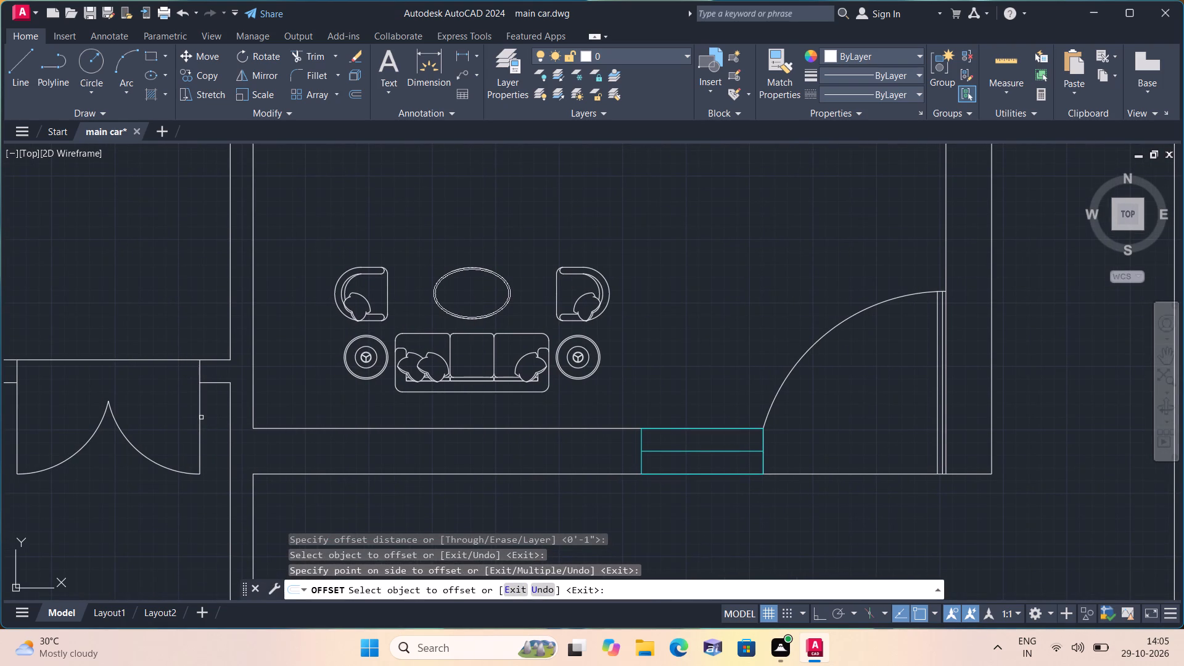
left_click(201, 417)
left_click(172, 400)
middle_click_drag(173, 399, 343, 384)
scroll(176, 400, "down", 1)
scroll(344, 379, "up", 1)
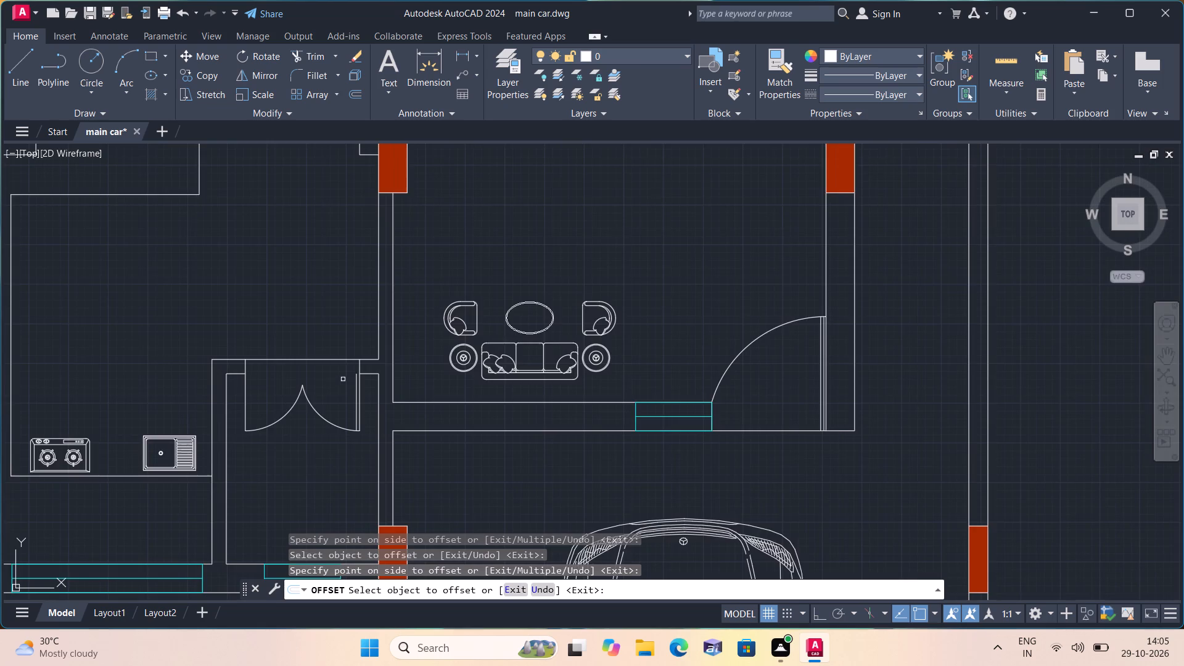
left_click(367, 364)
left_click(326, 364)
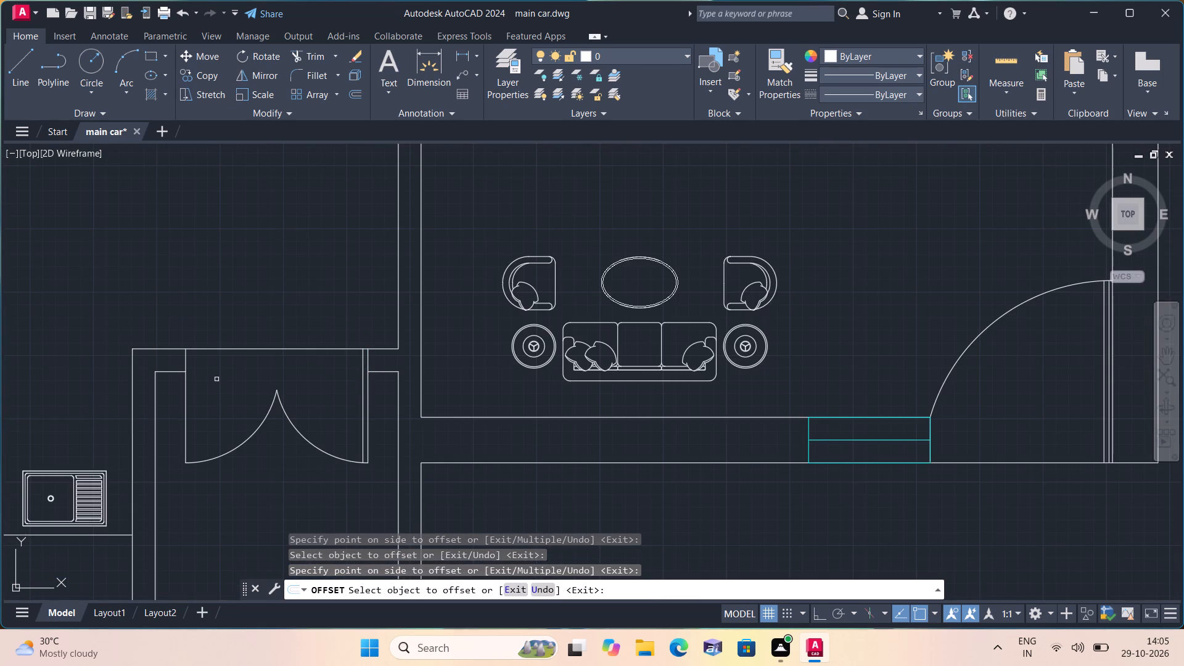
Offset the western leaf line of the same small-room double door, including its wall segment, 1" to the east.
left_click(184, 382)
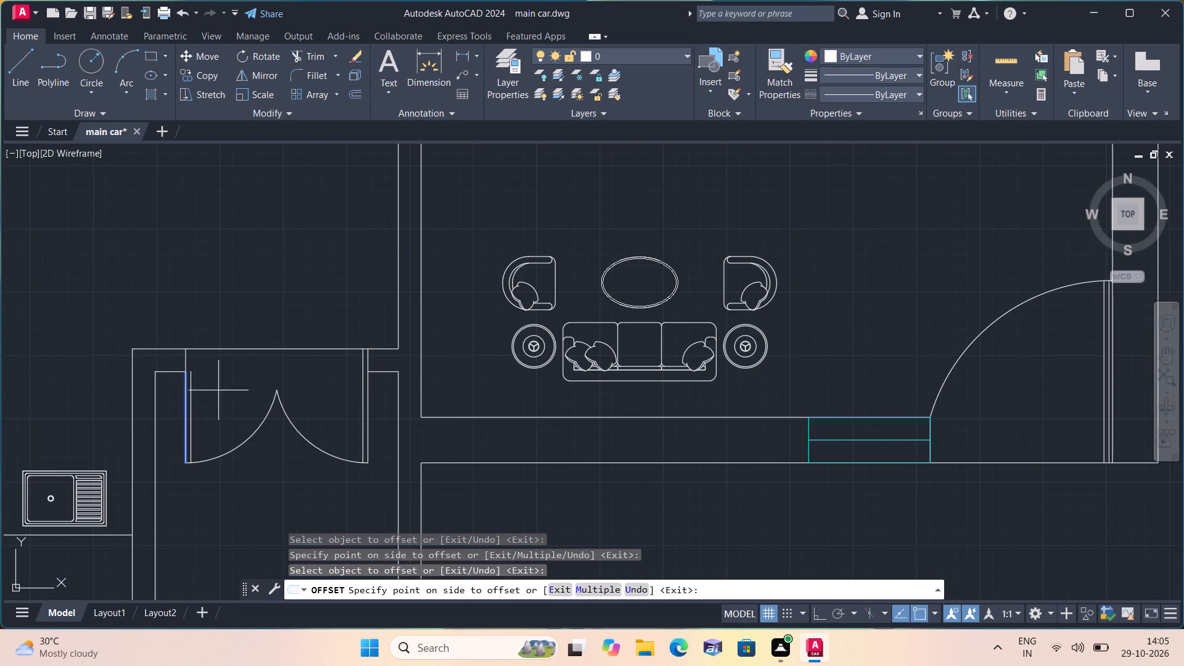
left_click(245, 391)
left_click(183, 363)
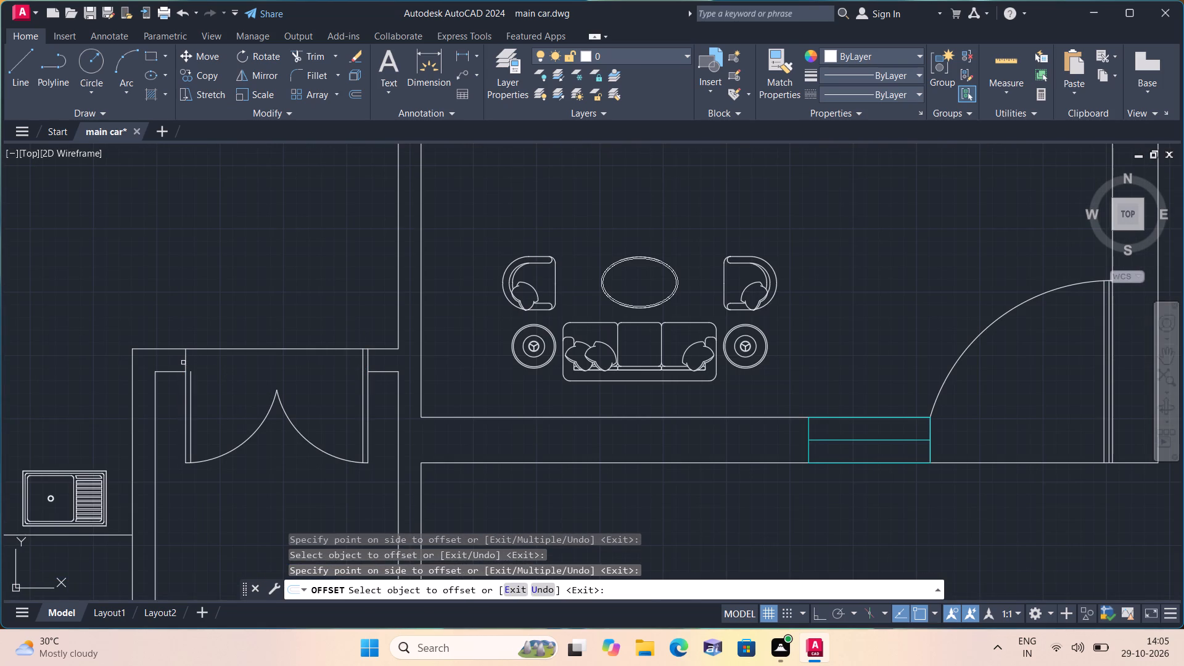
left_click(234, 375)
key("Escape")
Delete the entrance door's swing arc near the living room's sofa set.
scroll(285, 390, "down", 2)
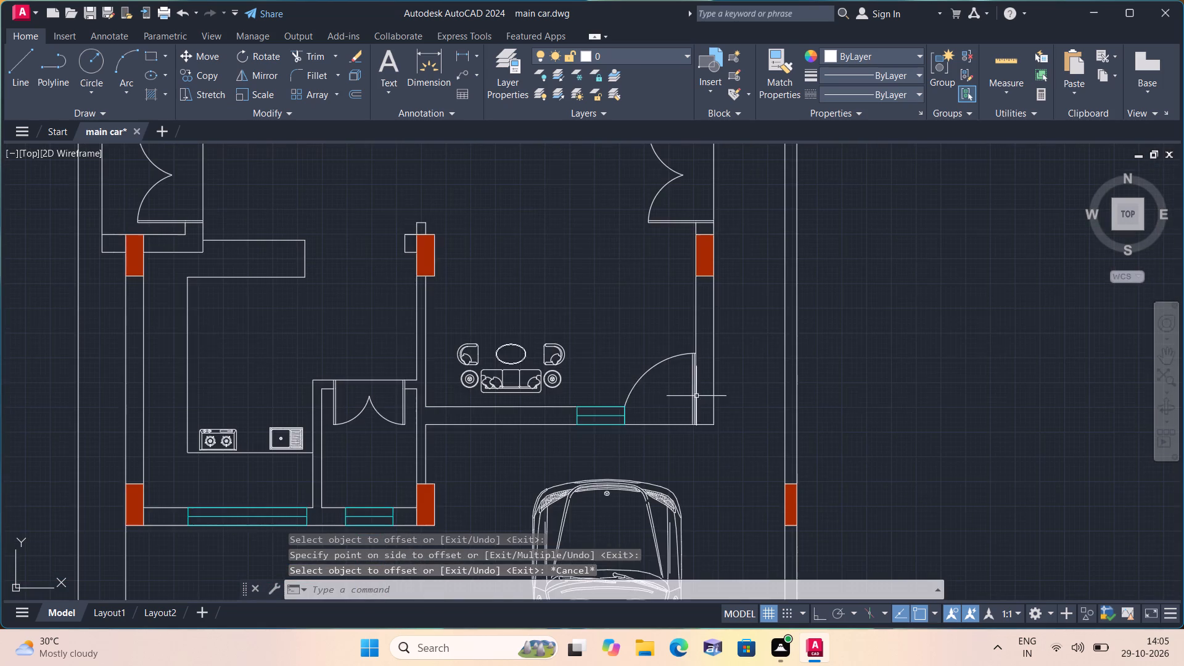
scroll(726, 375, "up", 3)
left_click_drag(610, 364, 593, 340)
left_click(493, 272)
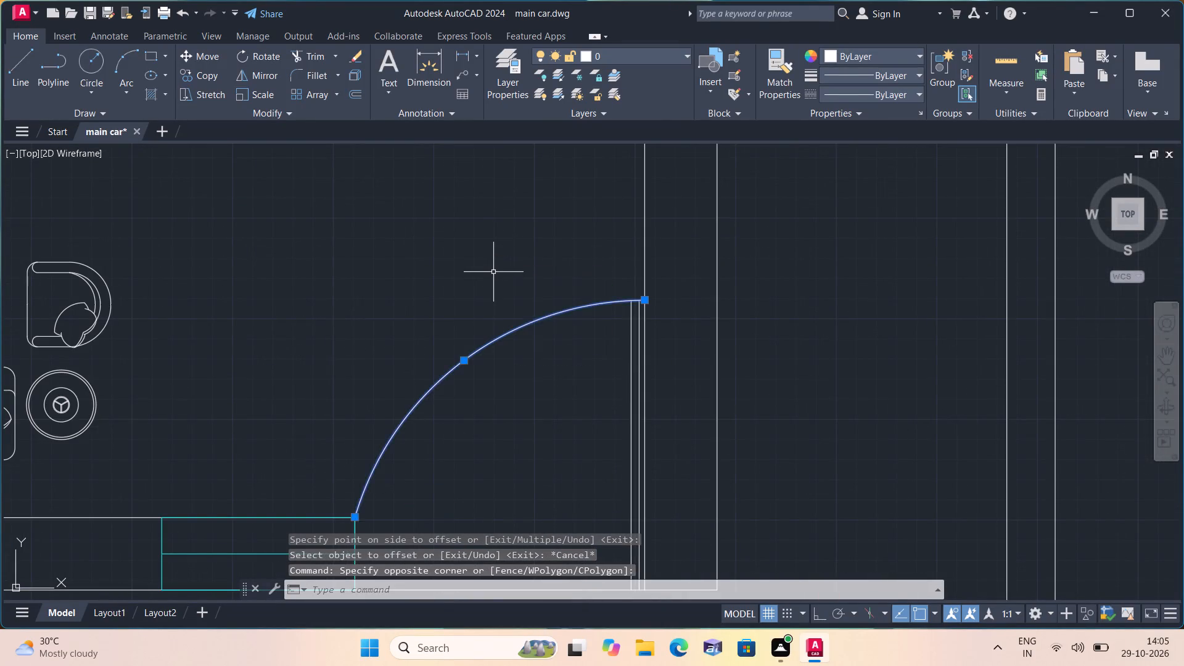
scroll(493, 272, "down", 1)
key("Delete")
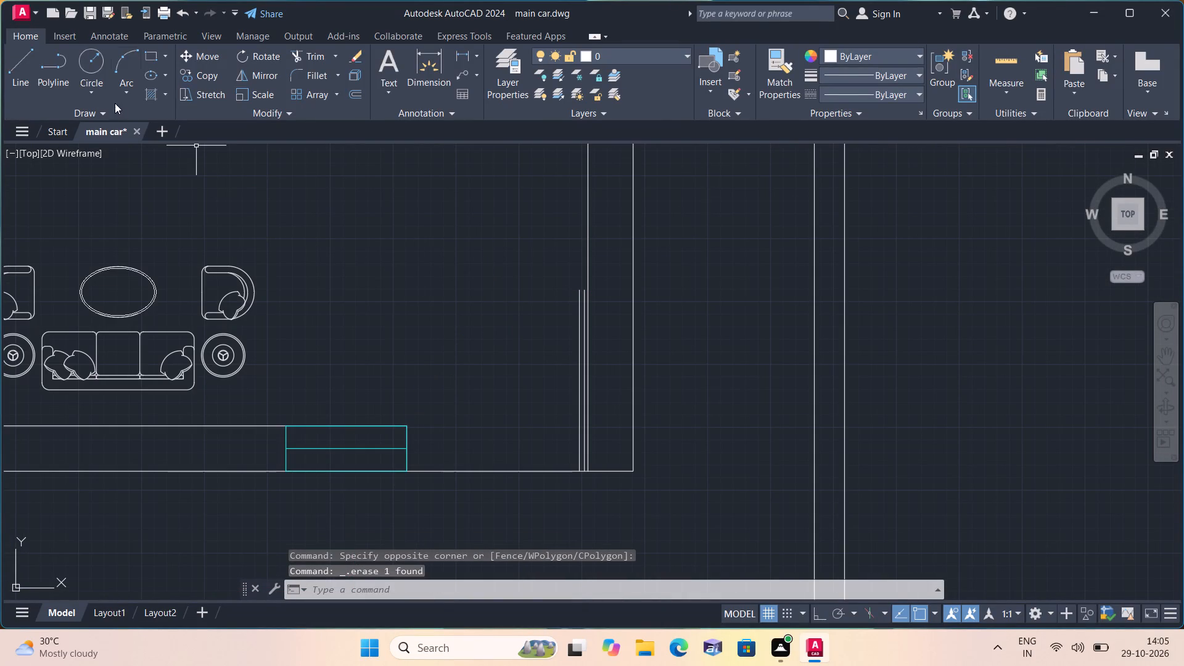
Draw a Start, End, Direction arc from the north end of the entrance door's middle leaf line to the window's north-east corner, directed due west with Ortho on.
left_click(128, 92)
left_click(190, 287)
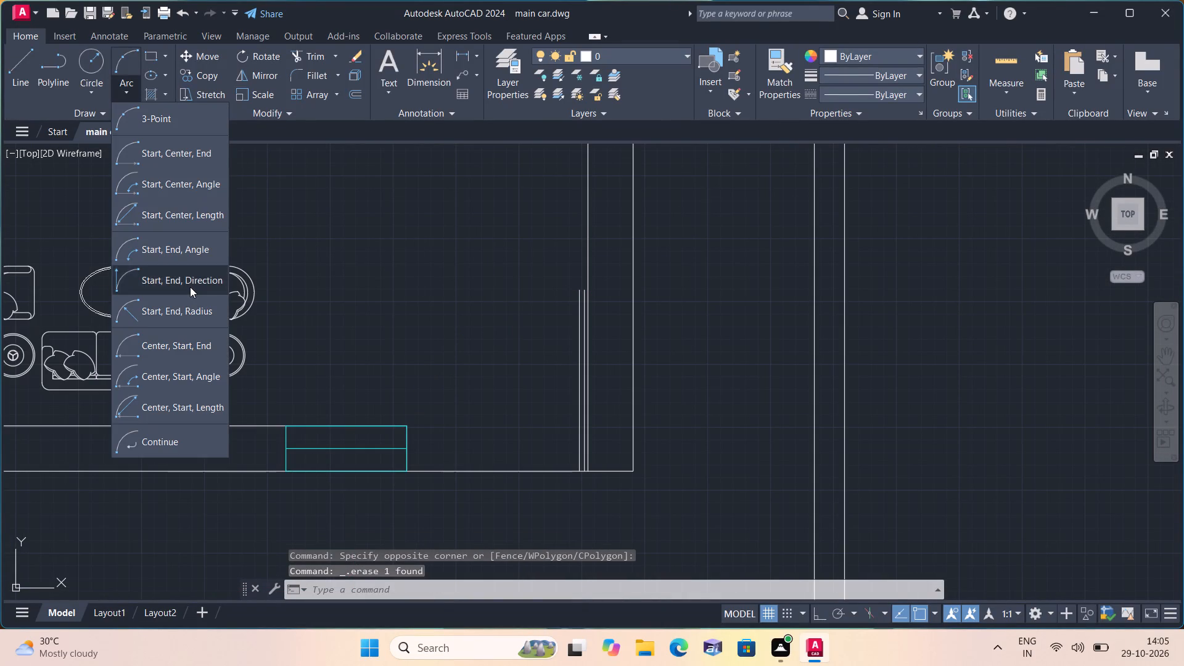
scroll(571, 289, "up", 2)
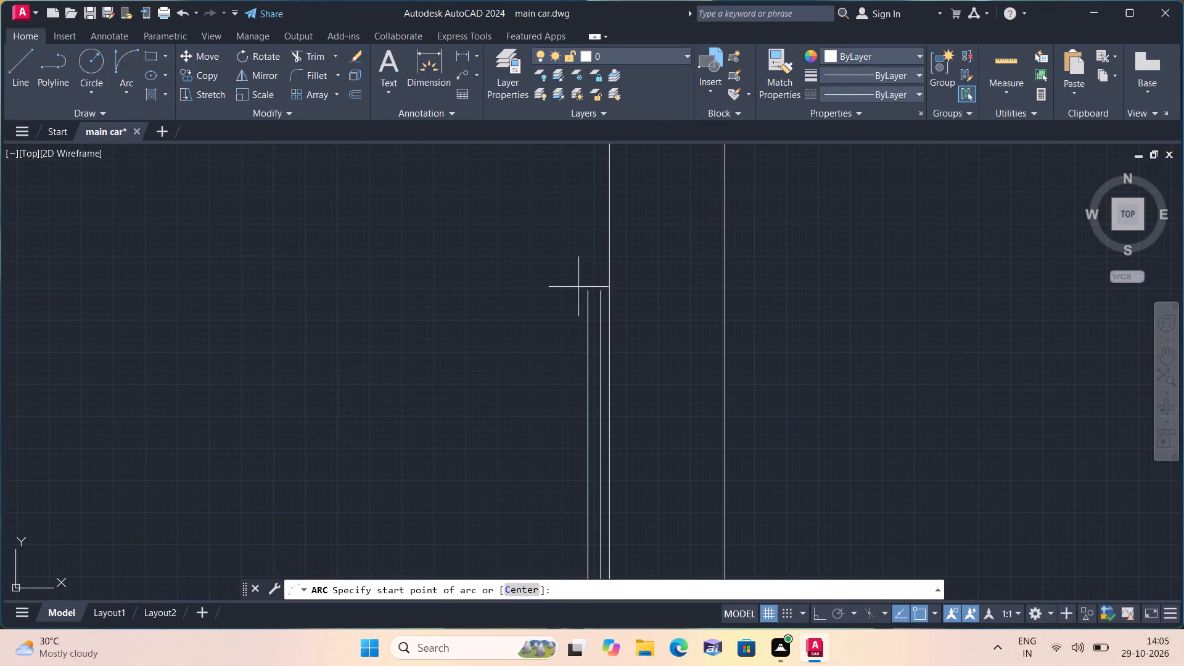
left_click(598, 290)
scroll(538, 304, "down", 2)
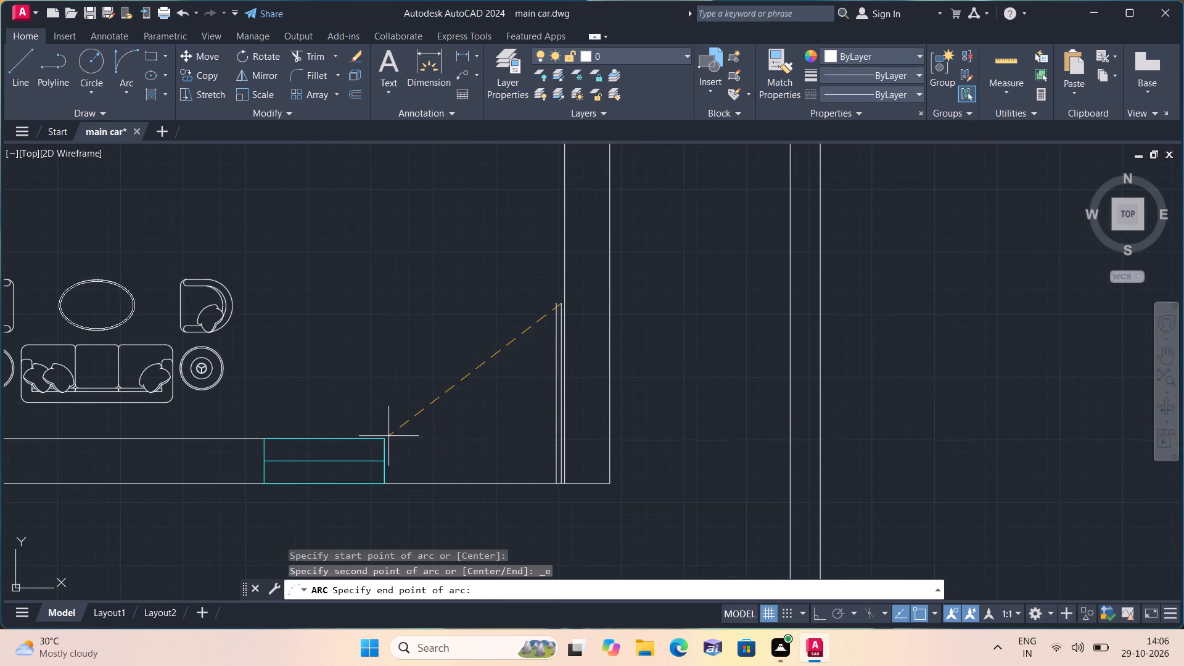
left_click(387, 433)
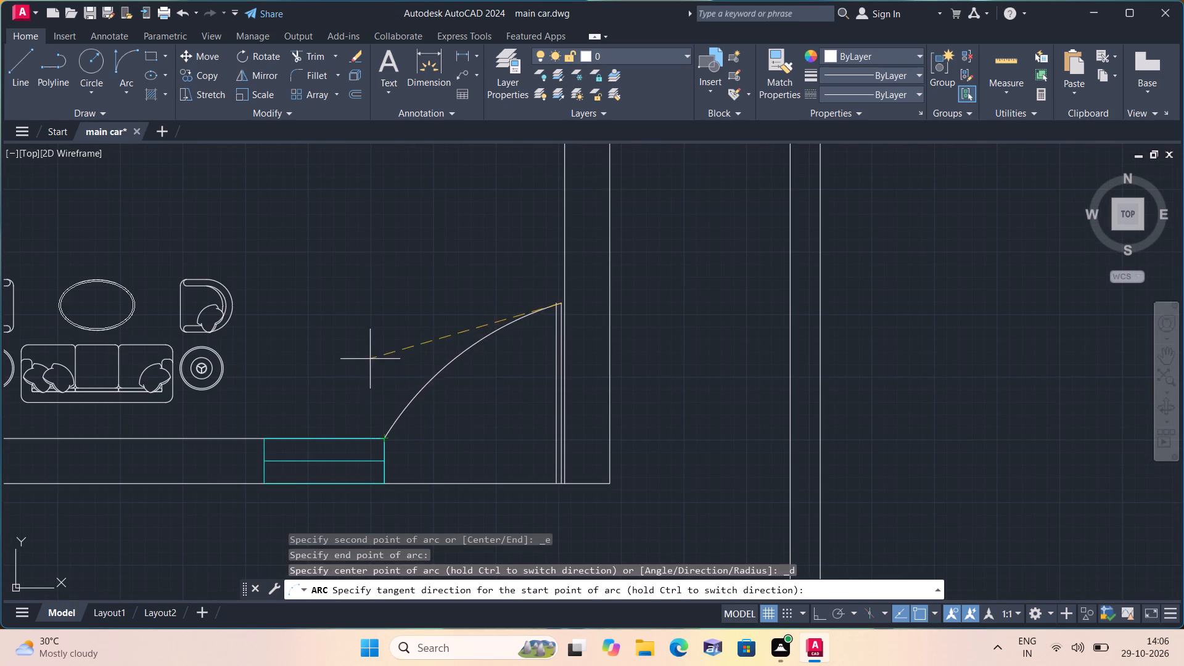
scroll(369, 303, "down", 2)
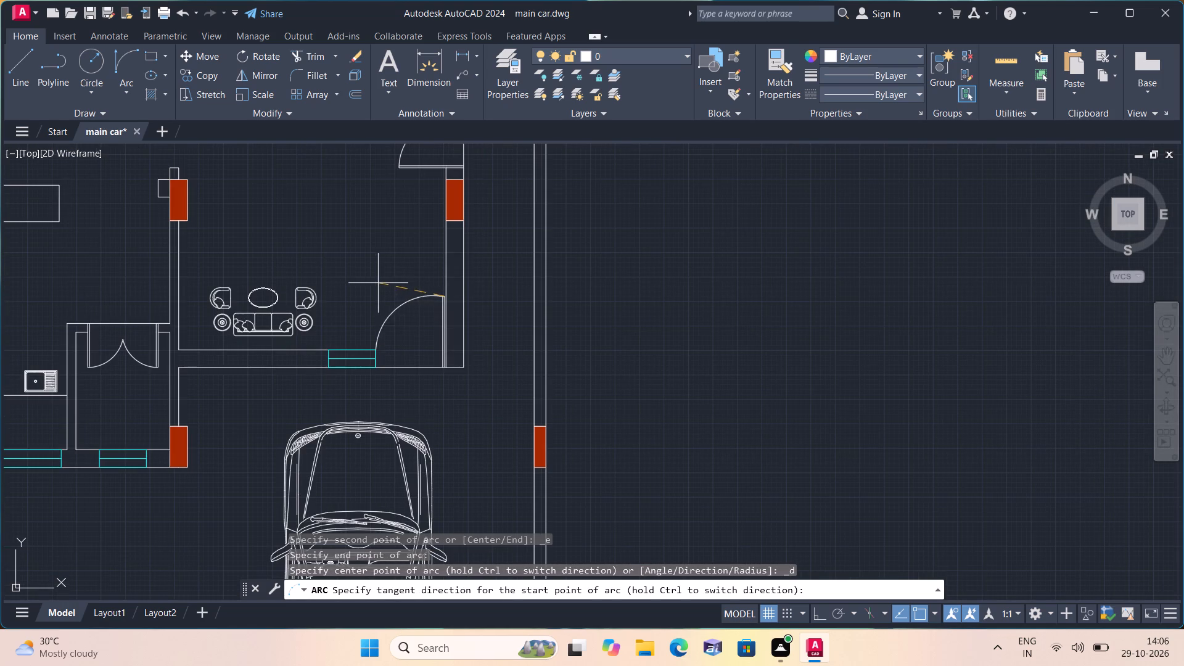
key("F8")
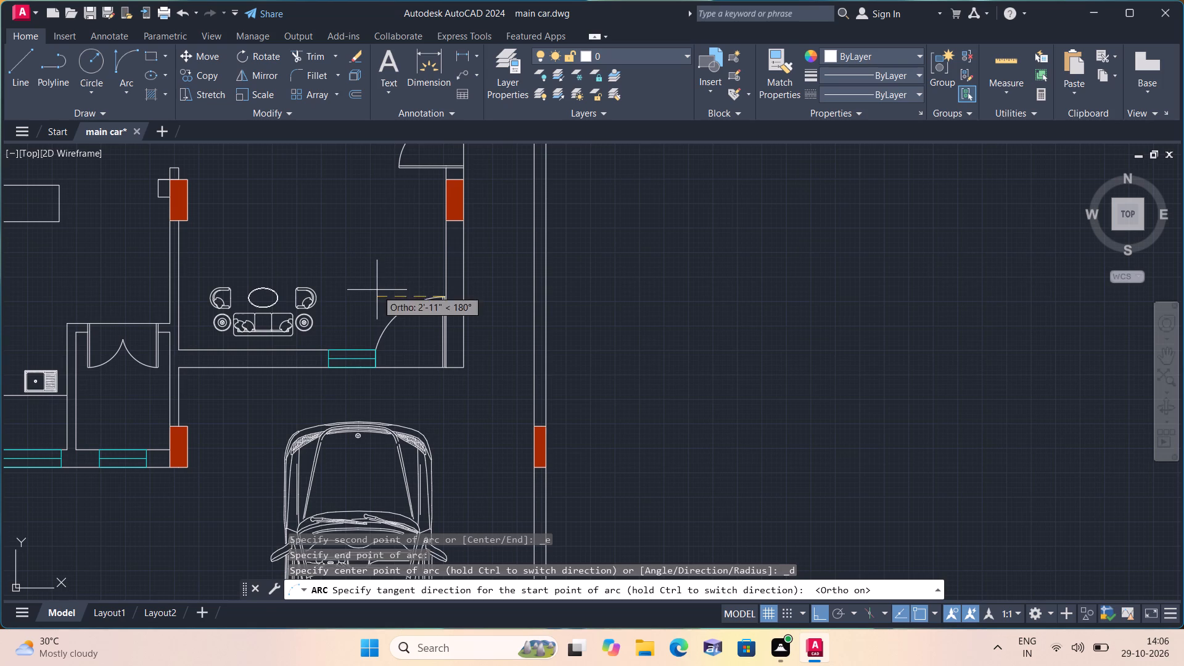
left_click(377, 290)
key("Escape")
scroll(390, 328, "down", 1)
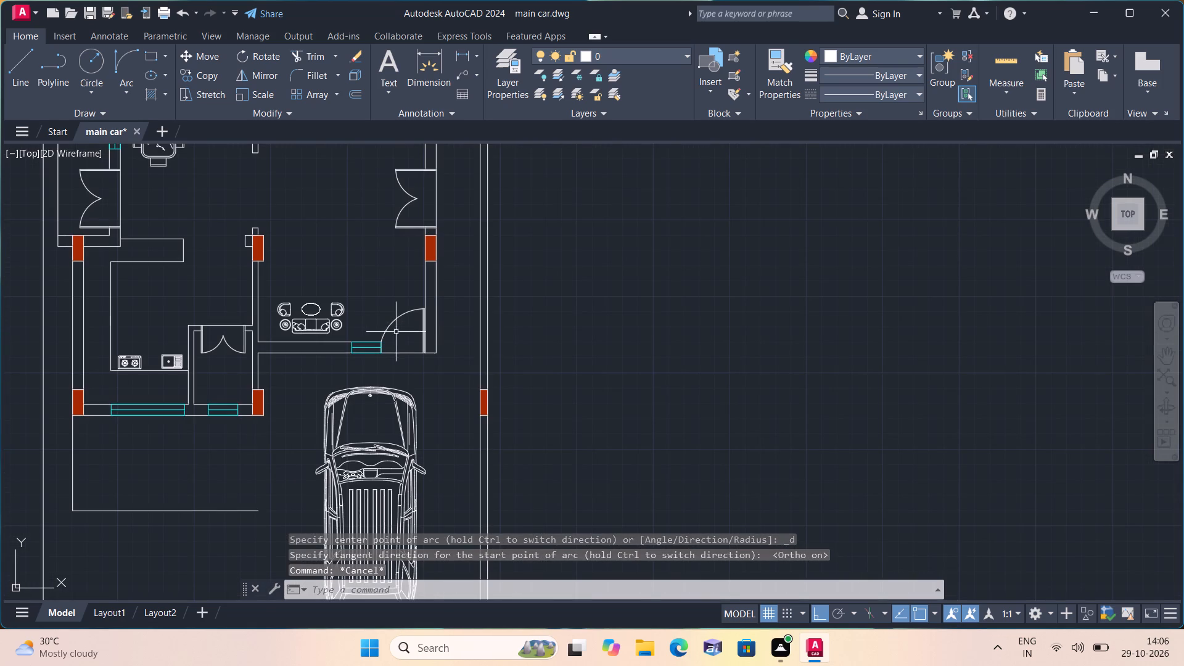
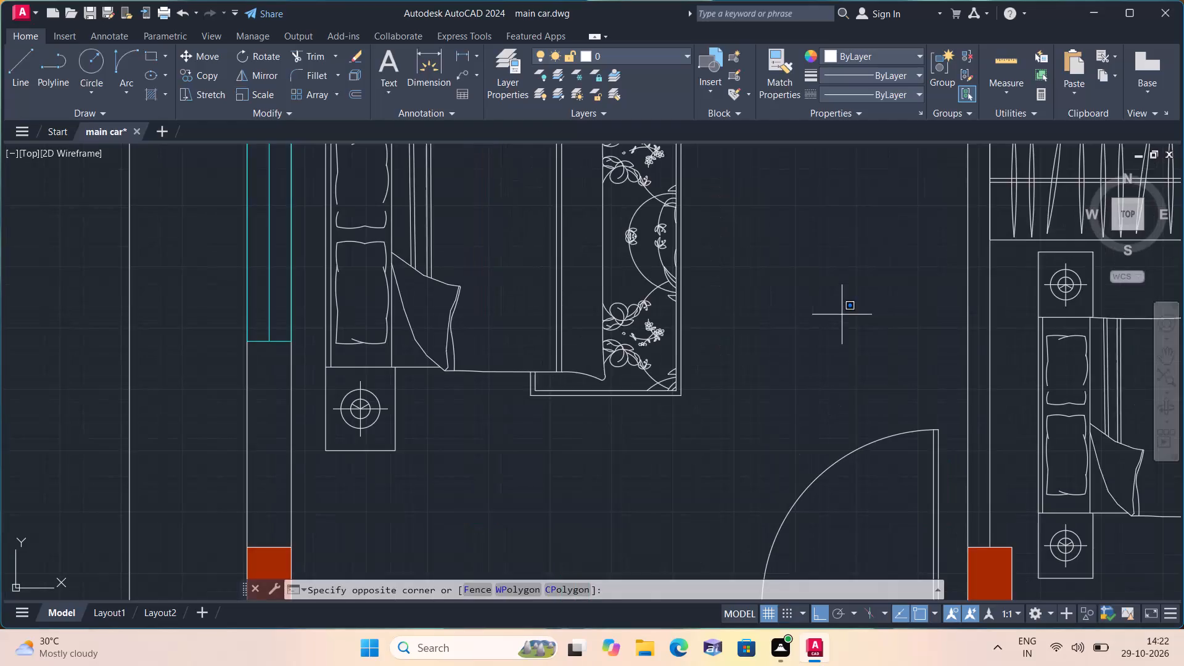
Add multiline text reading M.BEDROOM over 11'-6"X14'-0" in the north-west bedroom, just south of the double bed.
middle_click_drag(842, 314, 752, 498)
scroll(756, 503, "down", 2)
middle_click_drag(700, 388, 710, 437)
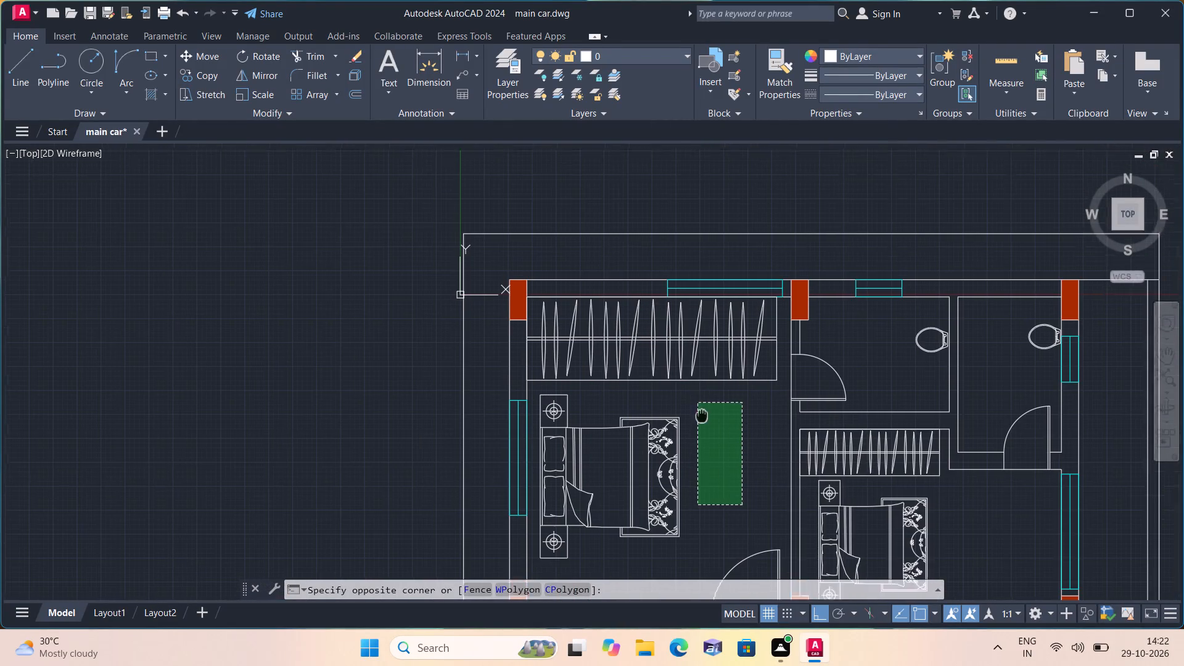
middle_click_drag(710, 437, 720, 465)
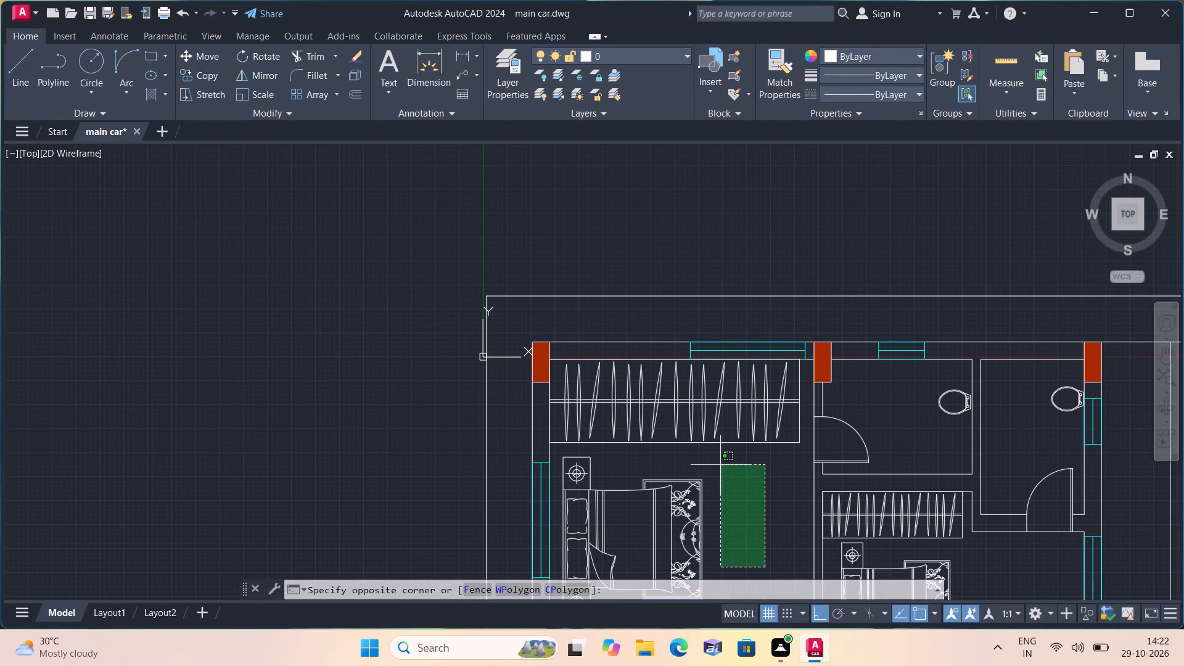
scroll(709, 456, "up", 1)
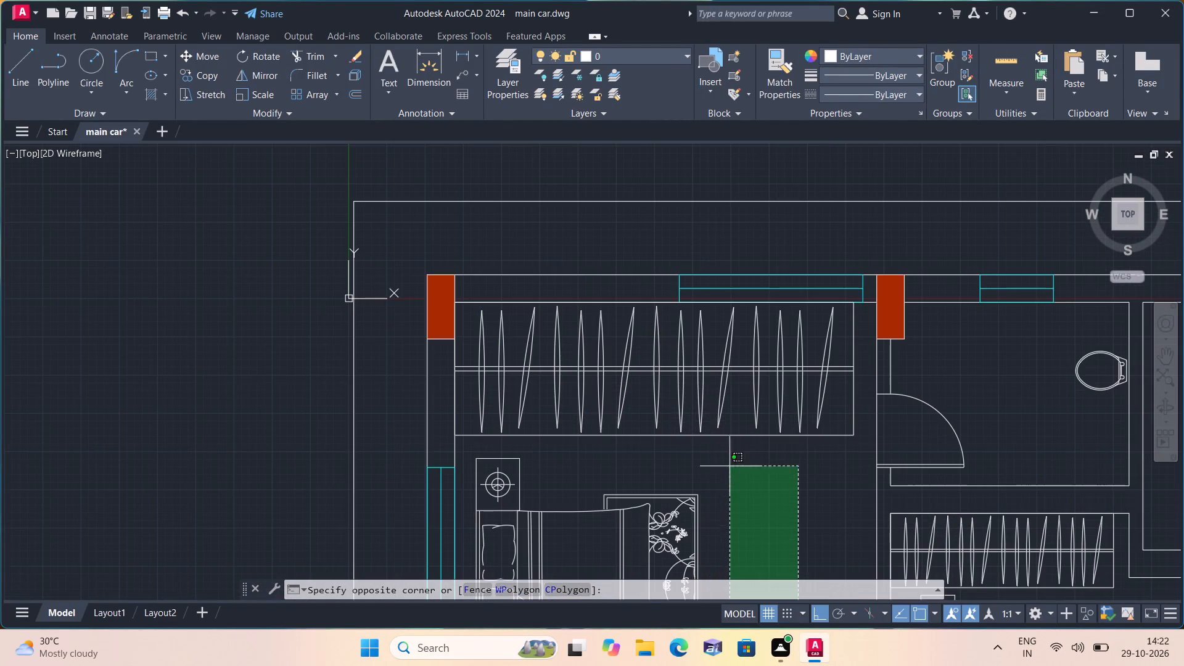
left_click(748, 471)
middle_click_drag(749, 471, 692, 364)
type("mt")
key("space")
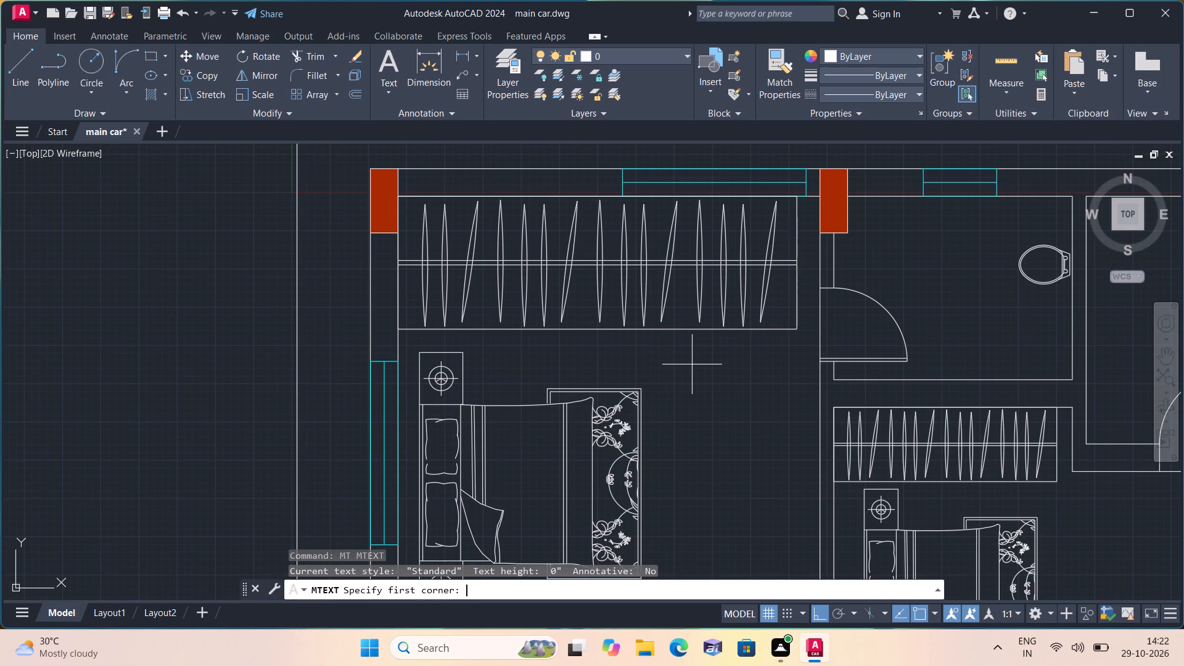
middle_click_drag(692, 364, 691, 283)
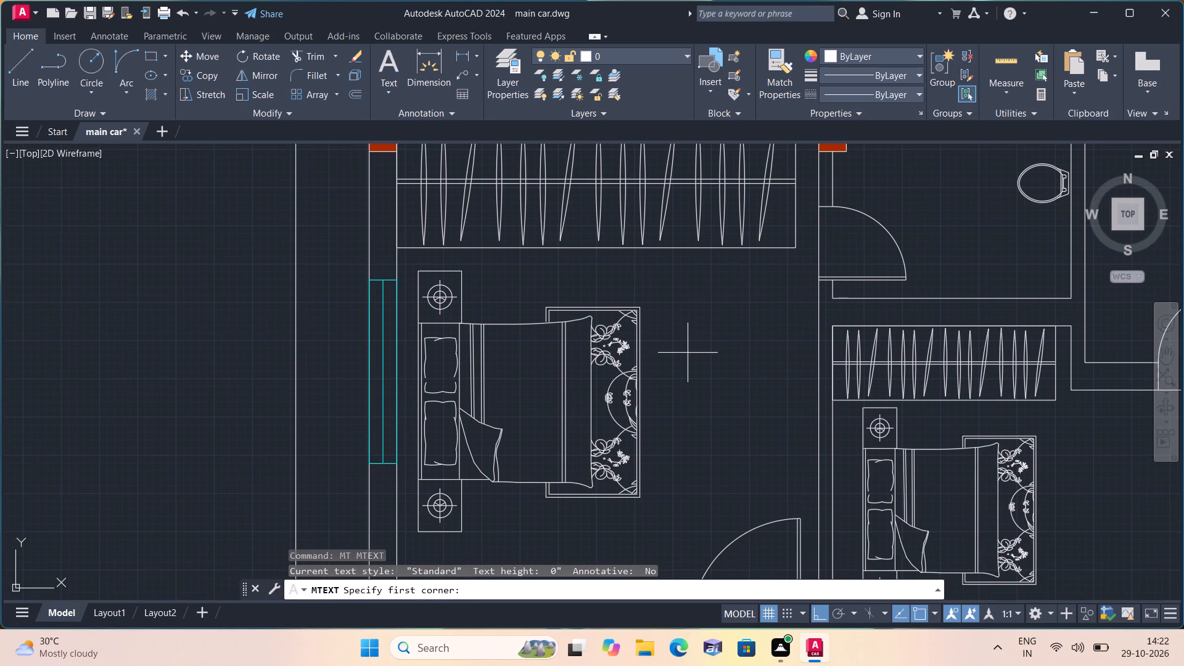
middle_click_drag(696, 390, 770, 220)
scroll(650, 332, "up", 2)
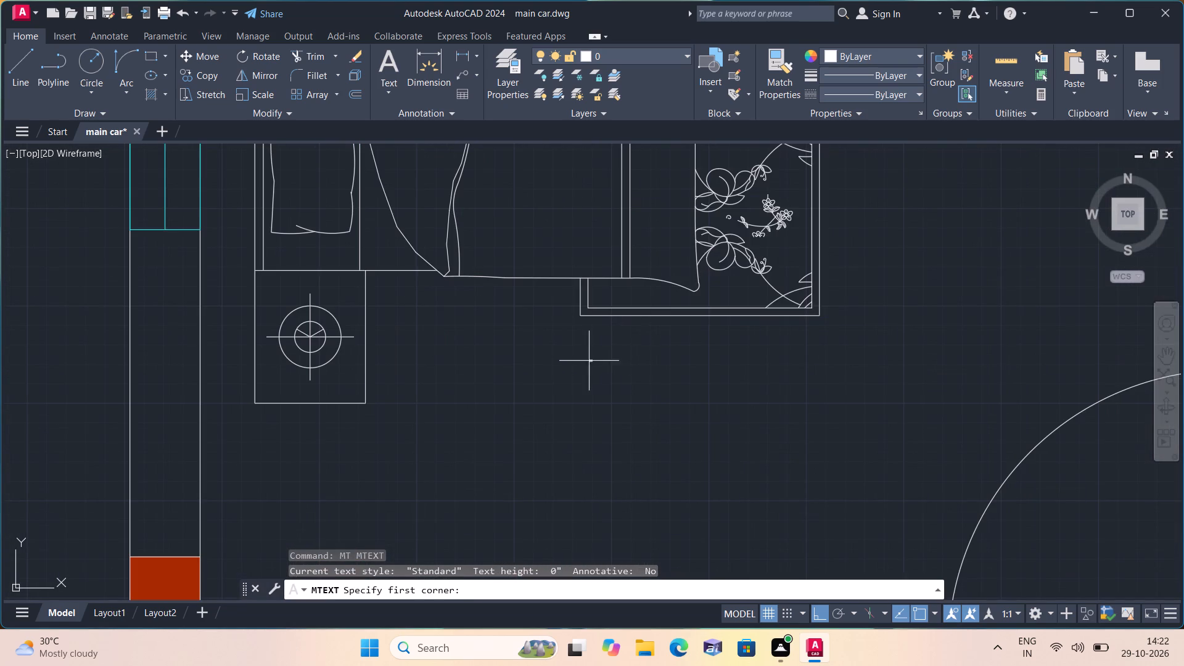
triple_click(559, 417)
left_click(559, 417)
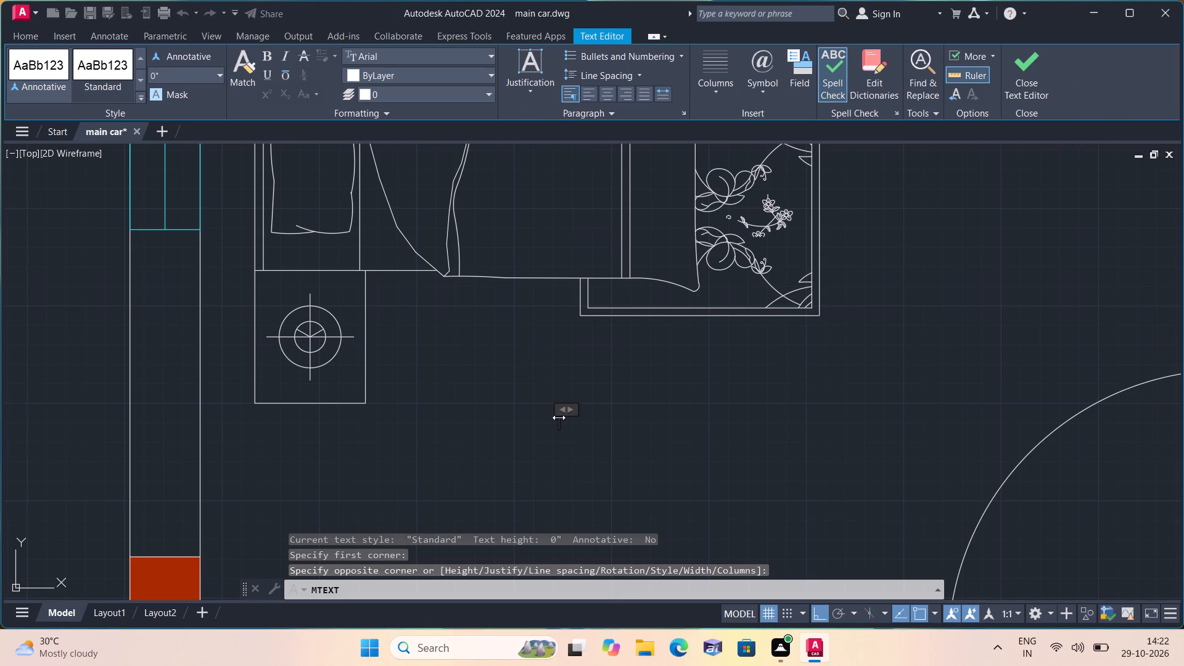
type("M.BEDROOM")
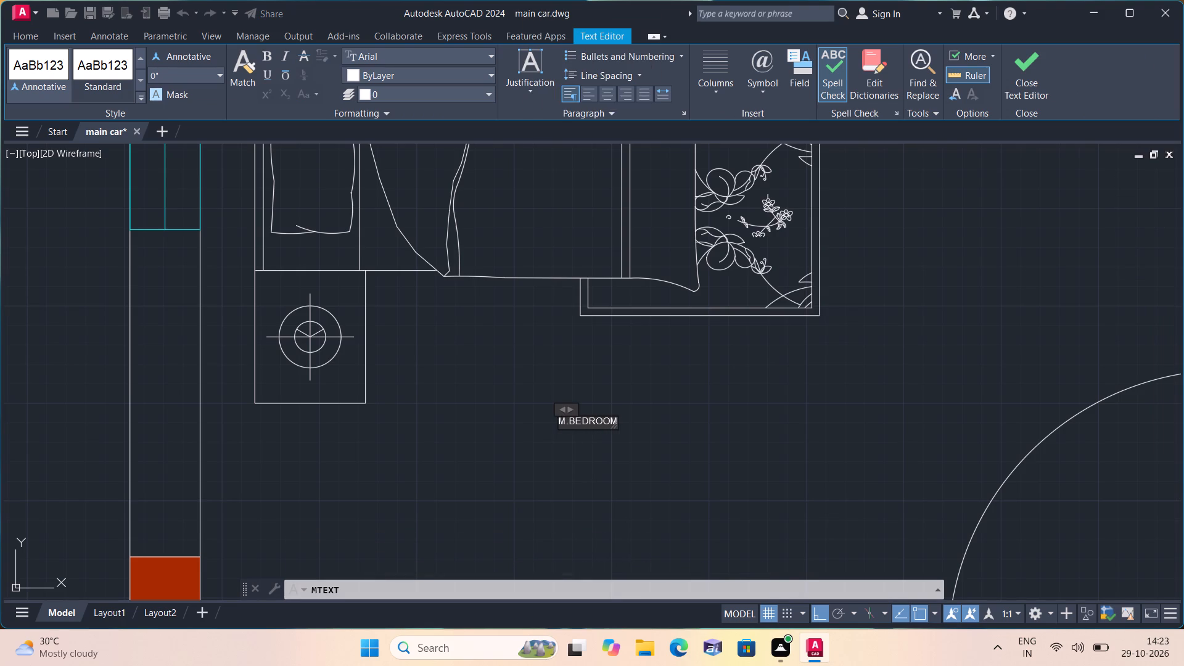
key("Return")
type("11'")
type("-6\"")
key("x")
type("14'-0\"")
left_click(526, 373)
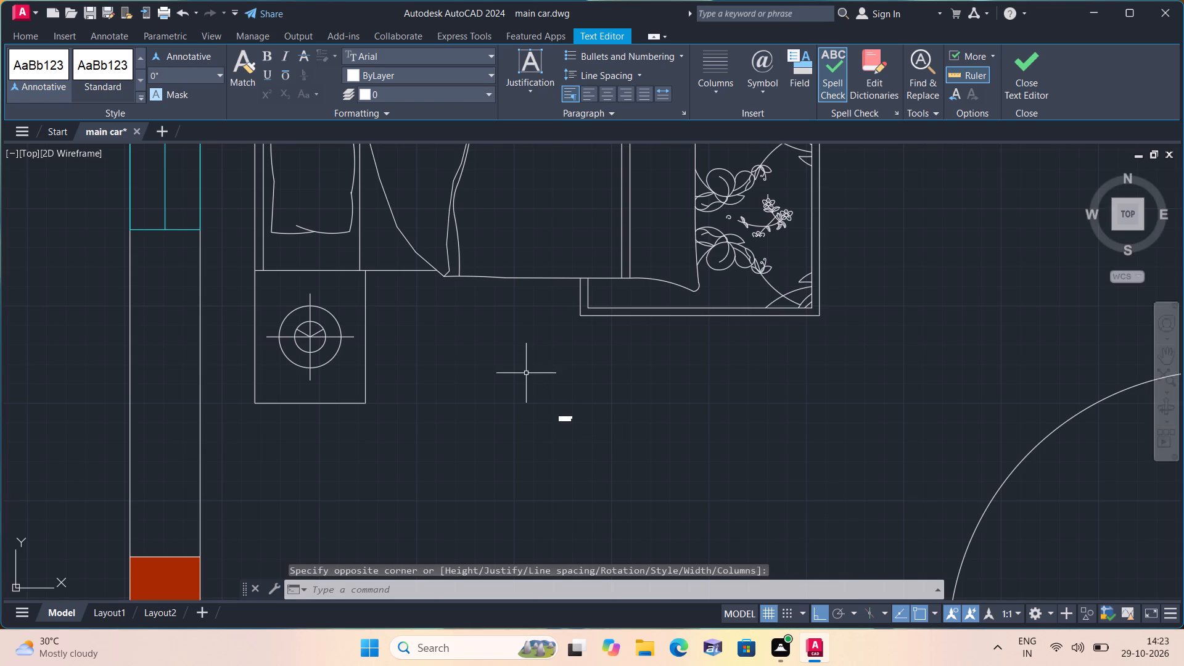
Add multiline text reading M.BATHROOM over 6'-6"X5'-0" inside the western bathroom, between its door and the toilet.
scroll(575, 369, "down", 1)
middle_click_drag(568, 363, 488, 512)
middle_click_drag(776, 305, 642, 567)
scroll(776, 305, "down", 1)
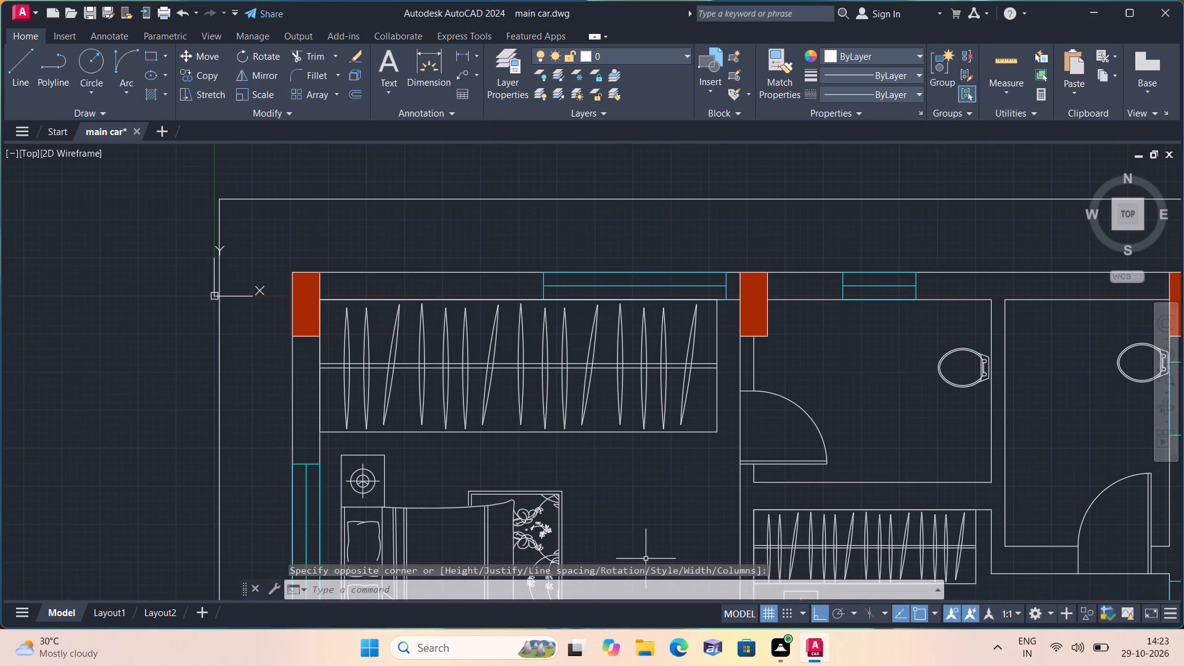
scroll(857, 370, "up", 1)
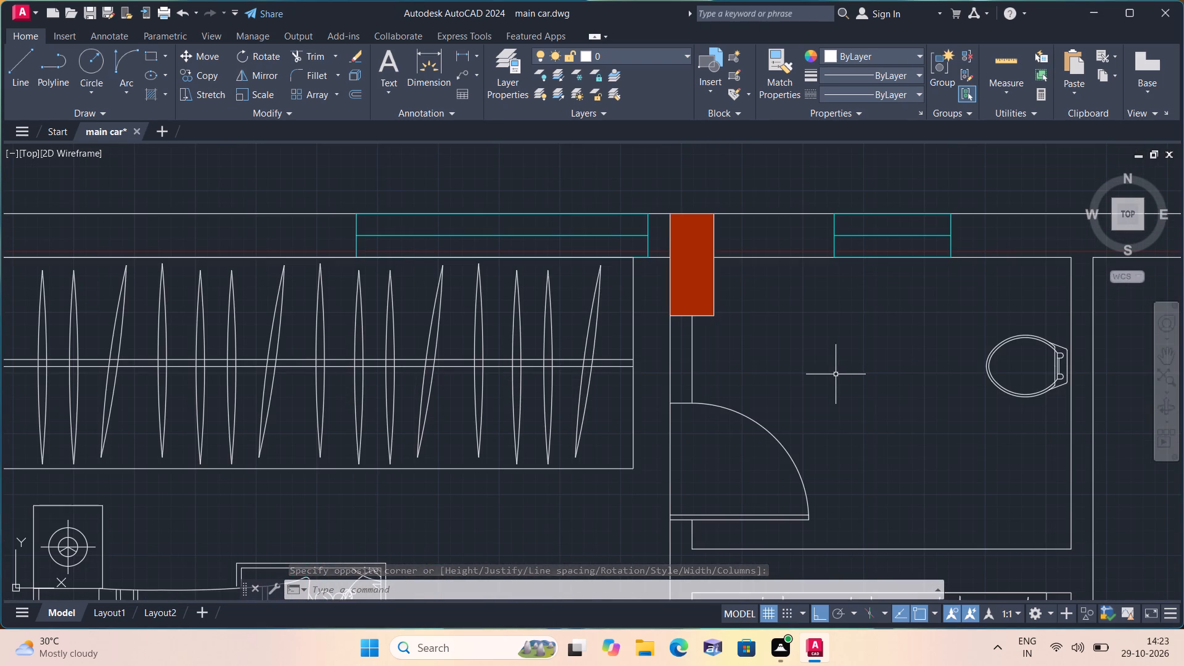
key("space")
triple_click(836, 374)
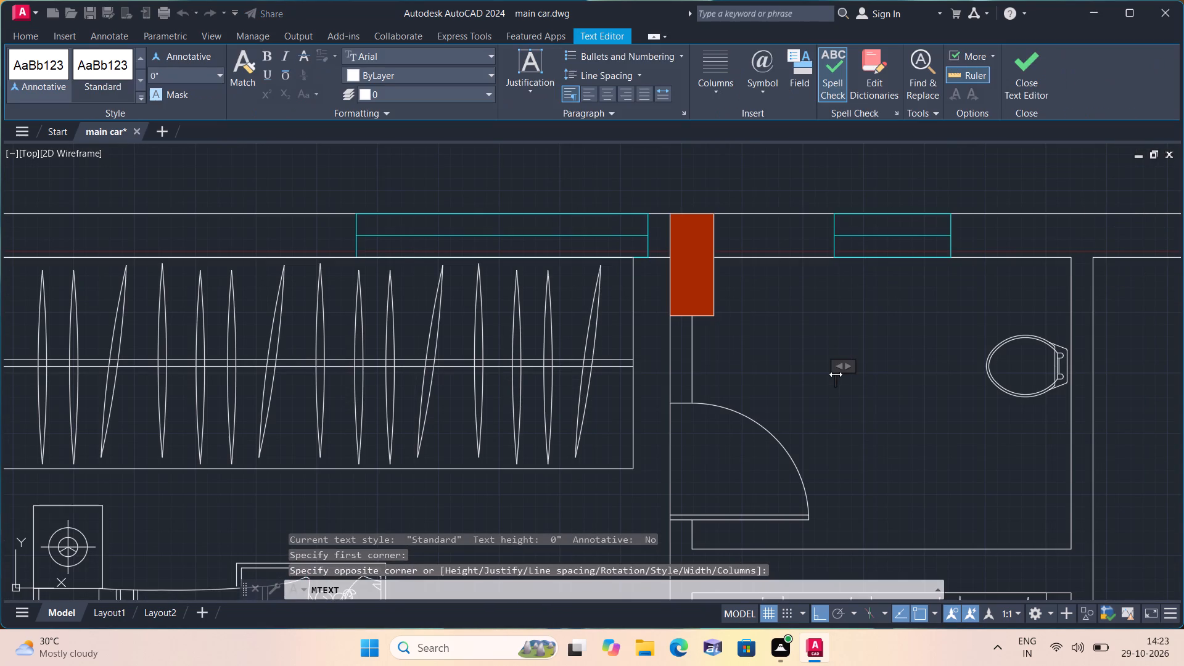
type("M.")
type("BATHROOM")
key("Return")
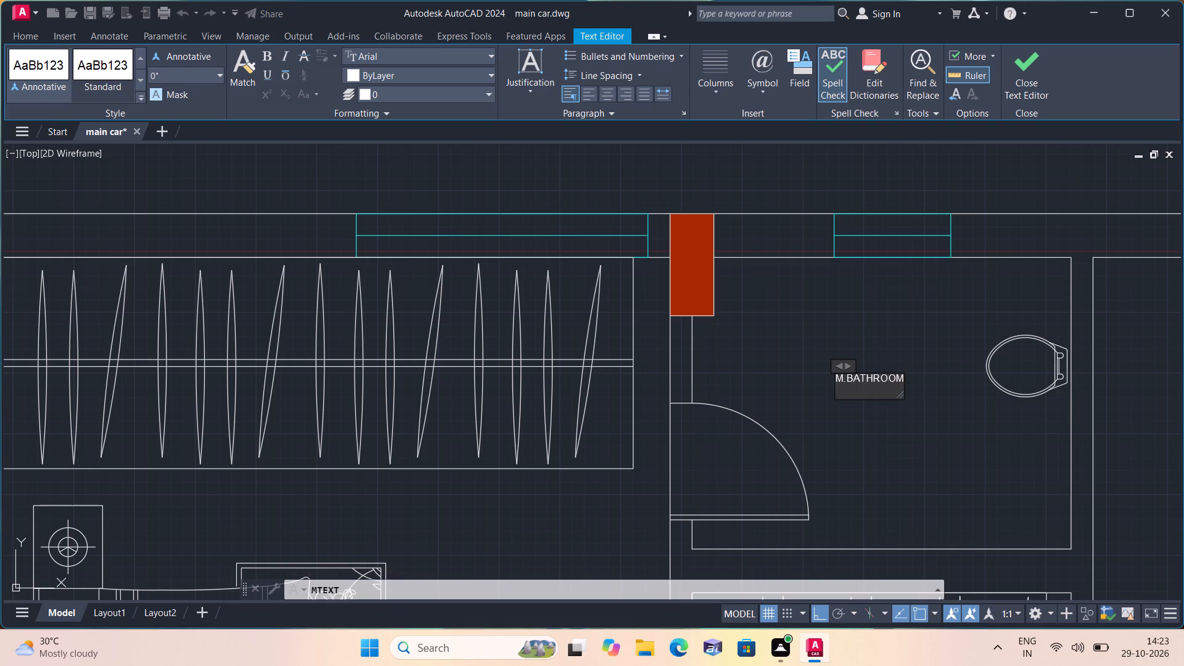
key("6")
key("Return")
key("BackSpace")
type("'-6\"X")
type("5'-0\"")
left_click(810, 332)
Add multiline text reading C.BATHROOM over 4'-6"X6'-9" inside the eastern bathroom, south-west of the toilet.
middle_click_drag(811, 341, 807, 339)
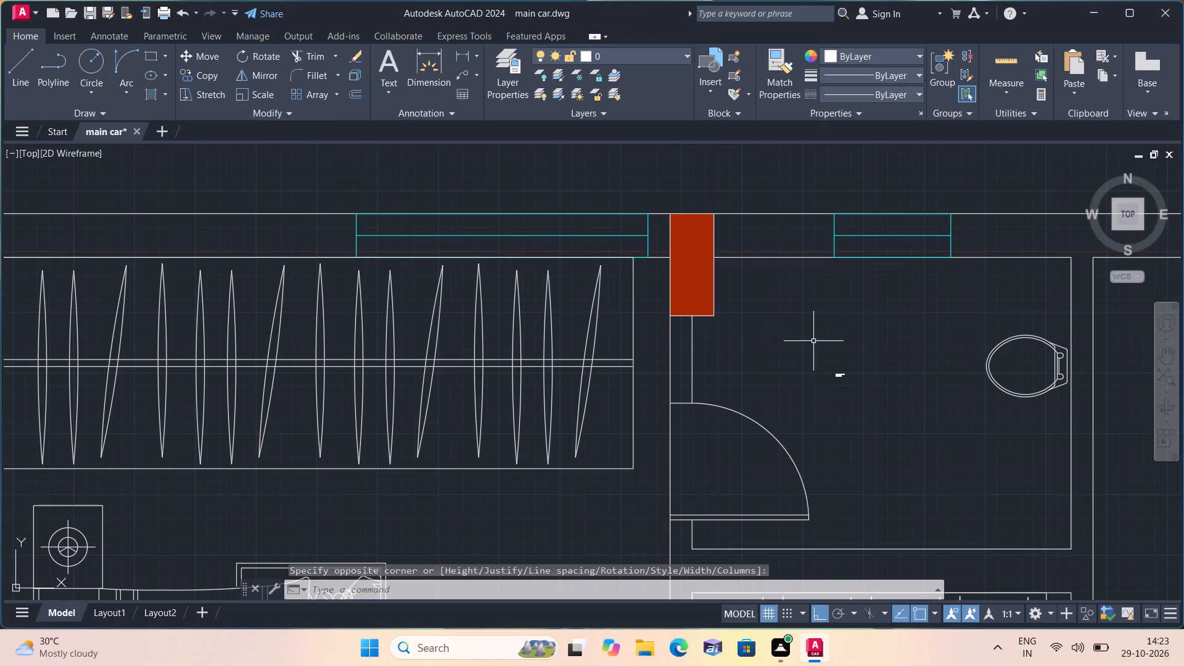
middle_click_drag(807, 339, 782, 282)
scroll(855, 425, "down", 2)
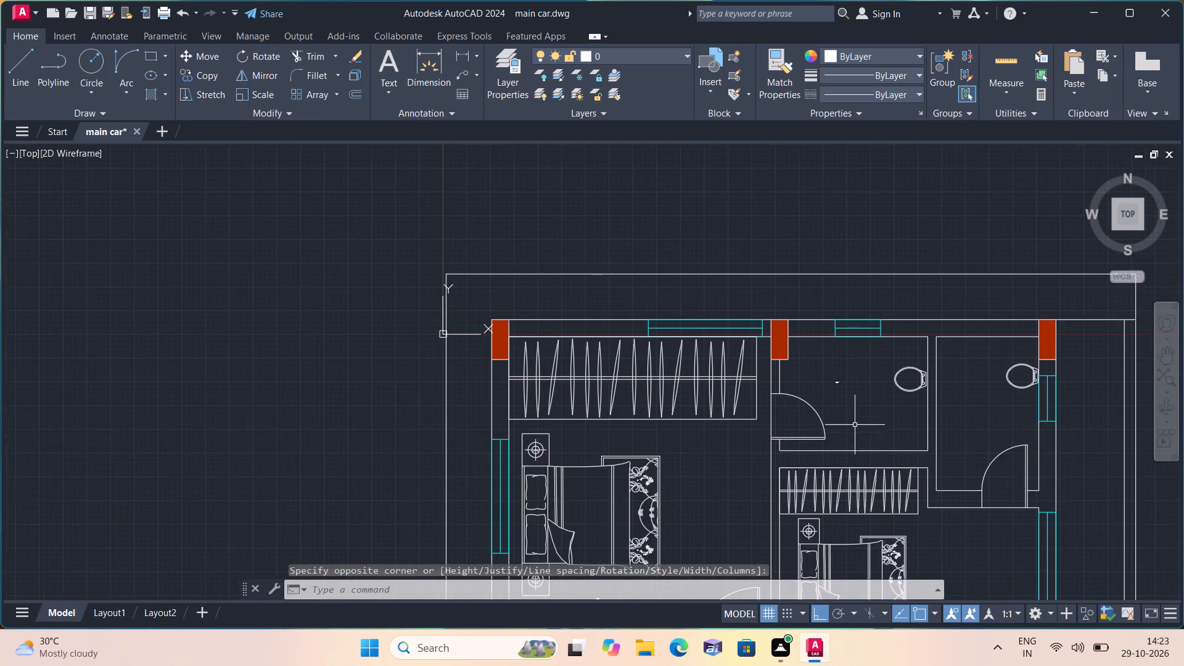
middle_click_drag(872, 403, 794, 319)
scroll(872, 346, "up", 1)
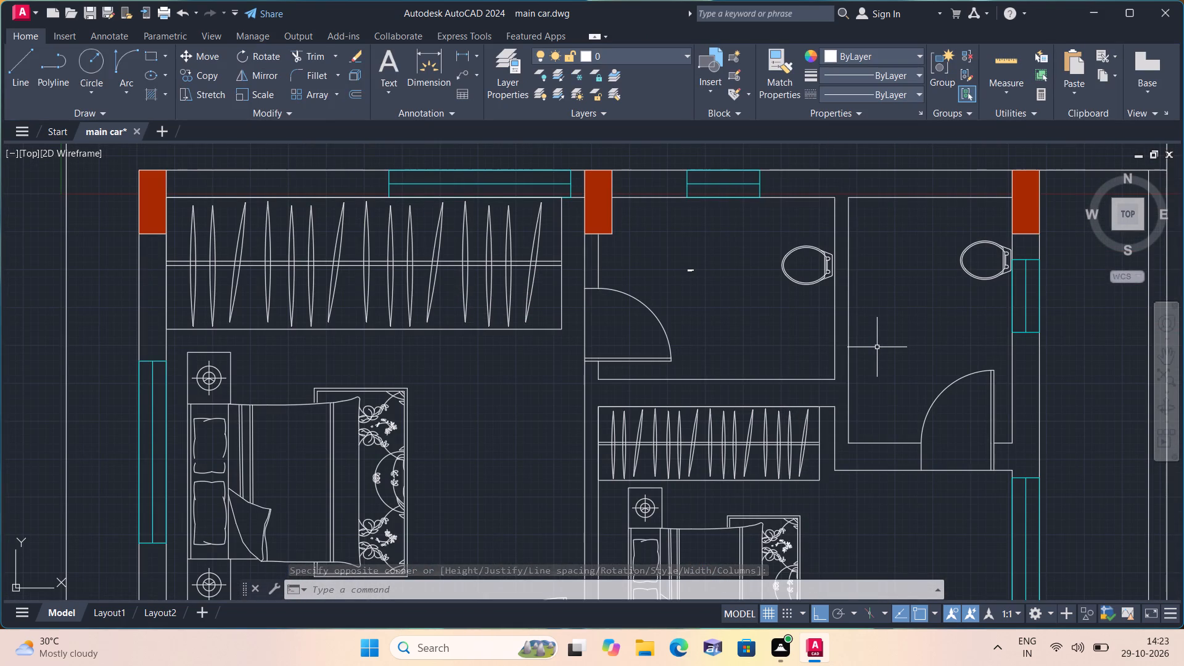
key("space")
triple_click(877, 347)
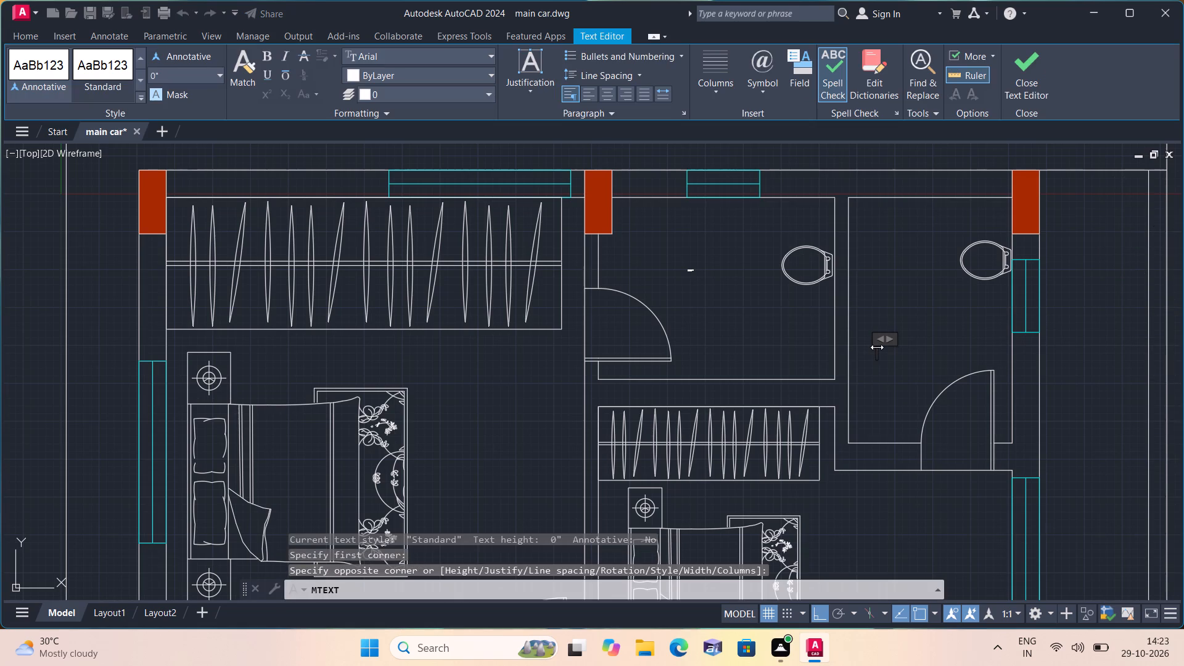
type("C.BATHROOM")
key("Return")
type("4'")
type("-6\"X")
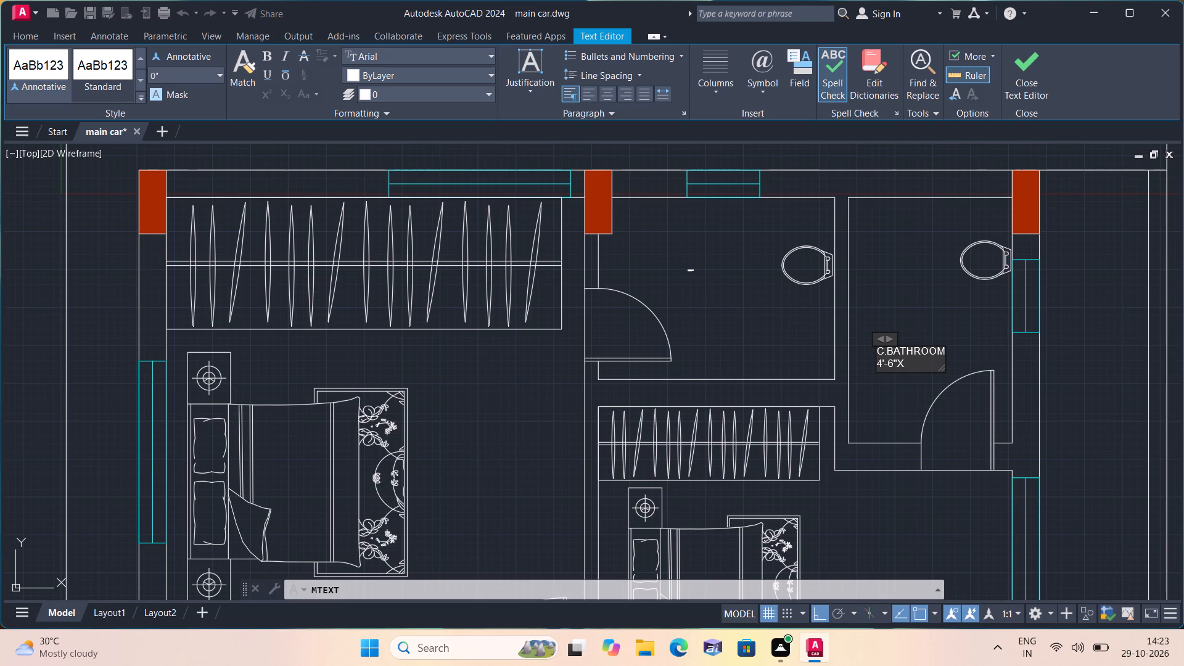
type("6'-9\"")
left_click(790, 317)
Add multiline text reading C.BEDROOM over 11'-6"X12'-9" in the eastern bedroom, south of its bed.
middle_click_drag(780, 310, 798, 68)
scroll(824, 163, "down", 1)
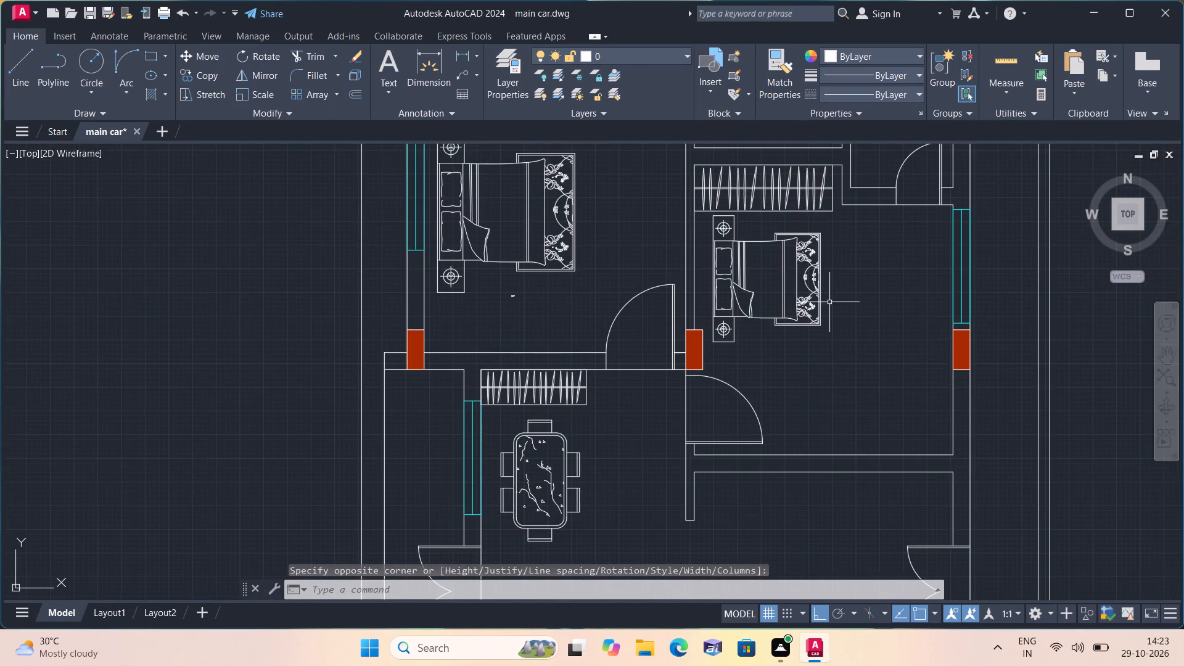
middle_click_drag(838, 346, 832, 295)
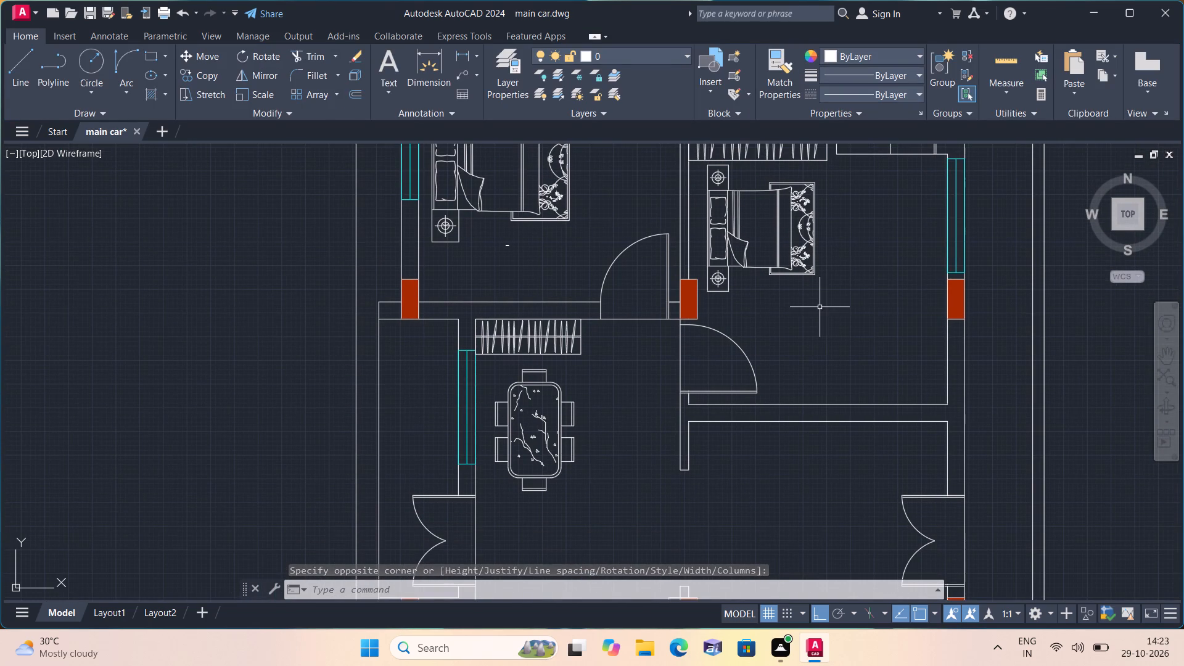
key("space")
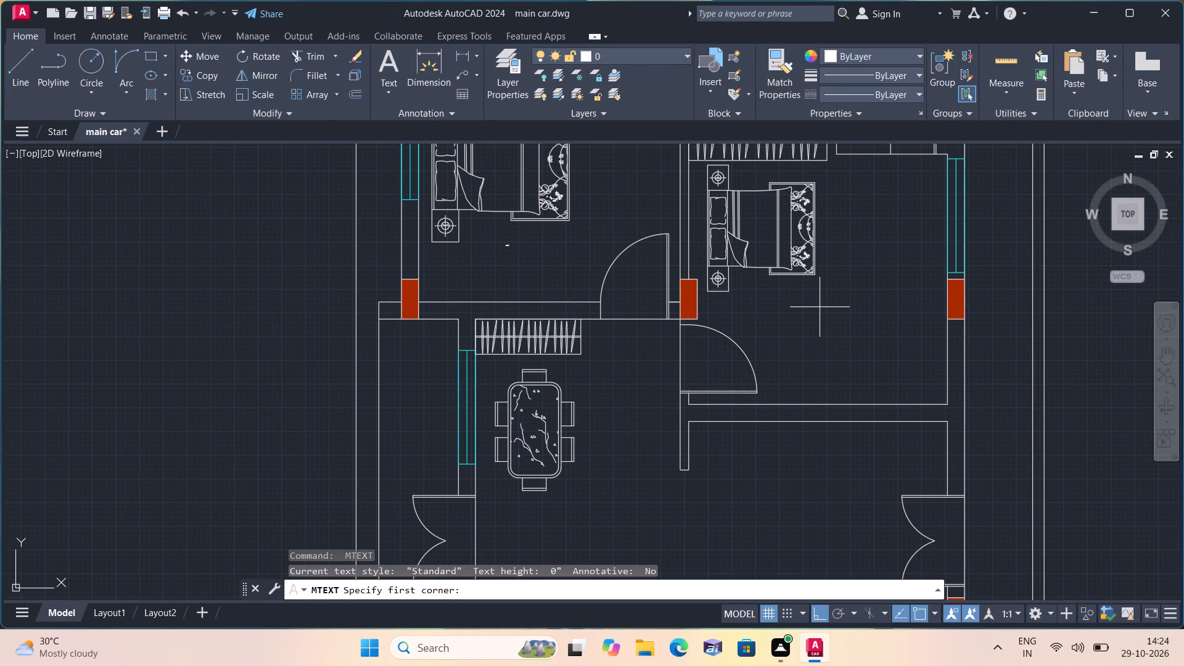
triple_click(820, 322)
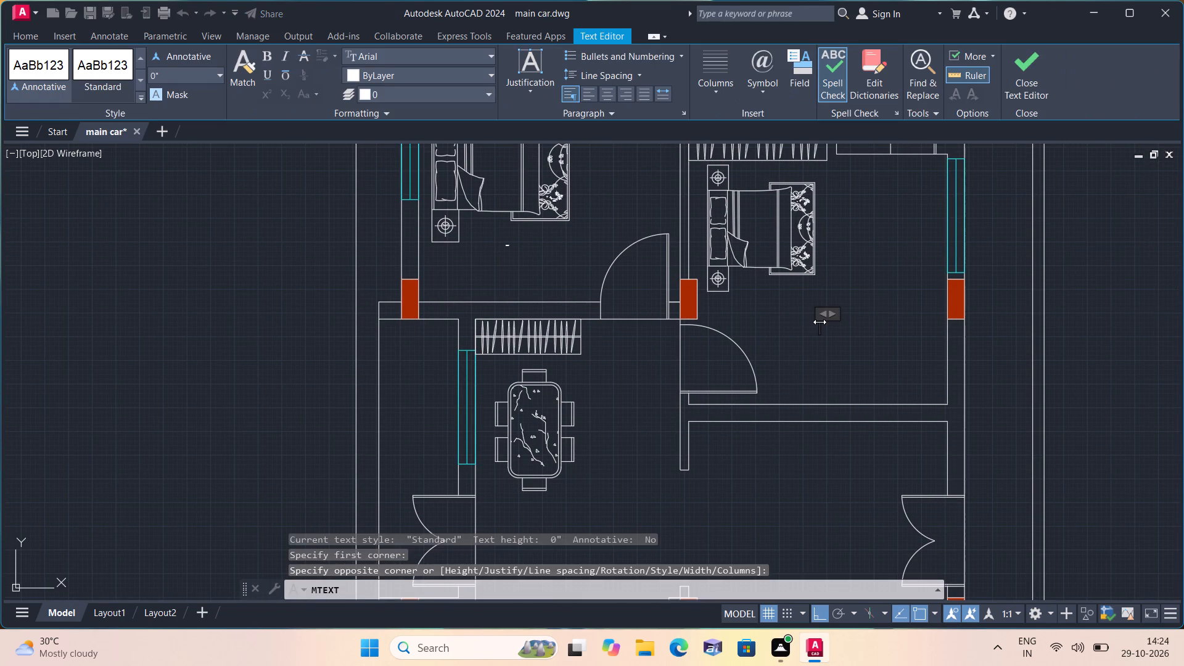
key("c")
type(".BEDROOM")
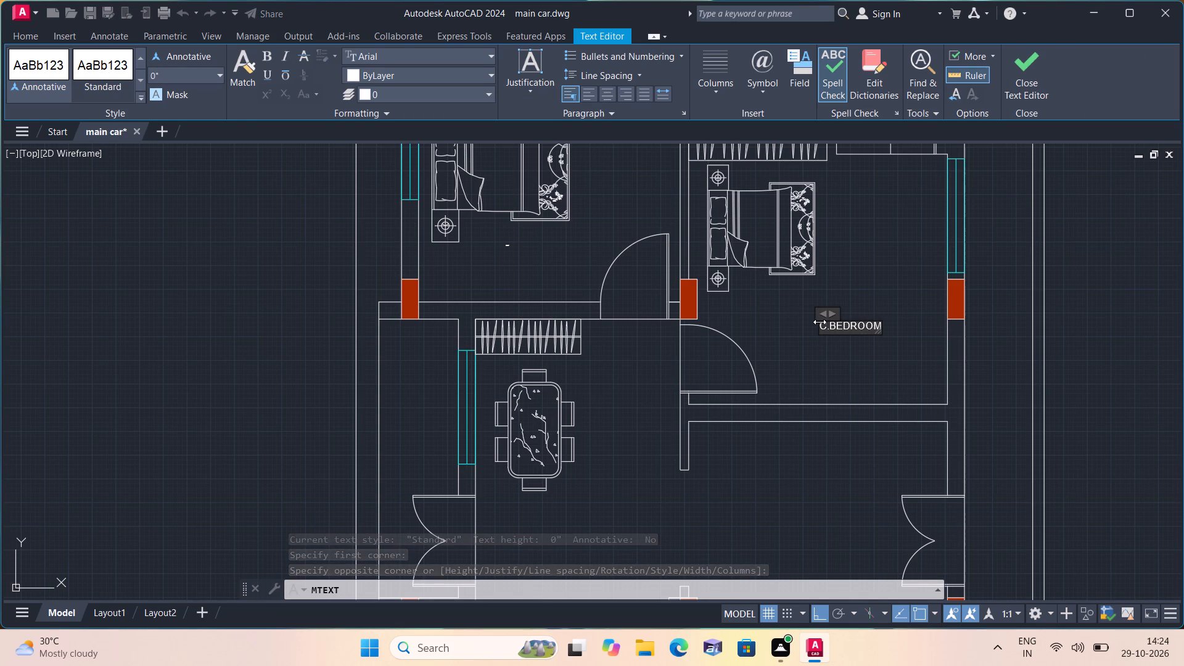
key("Return")
type("11'-6\"X")
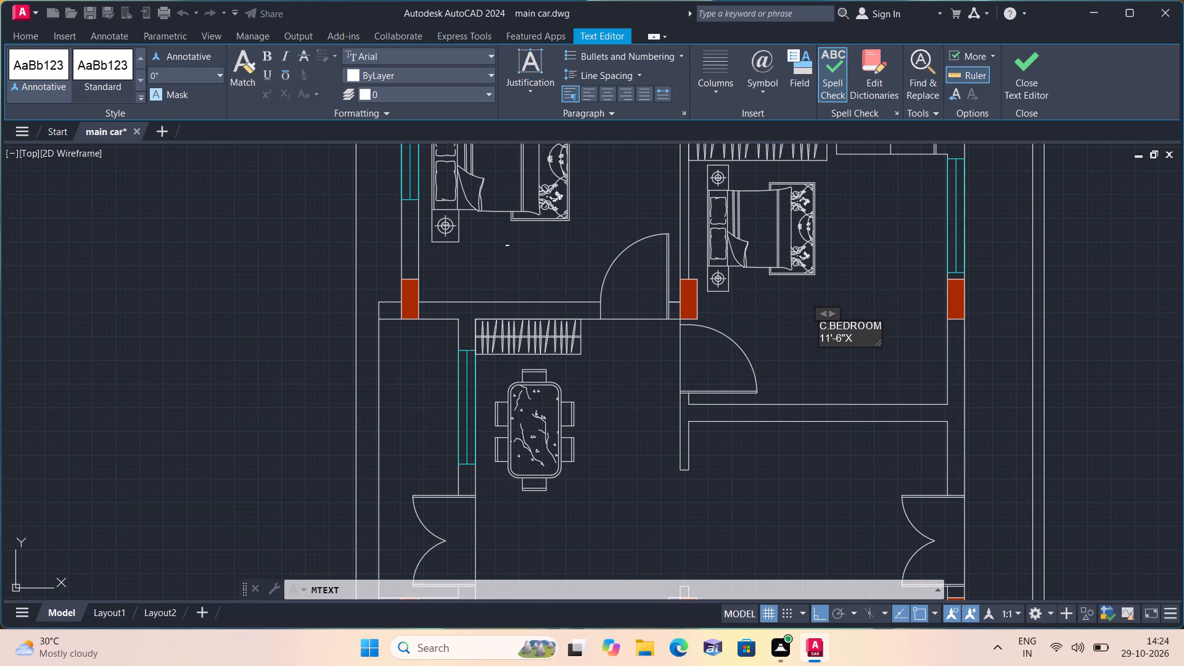
type("112")
key("BackSpace")
key("BackSpace")
type("2'-")
type("9\"")
left_click(670, 417)
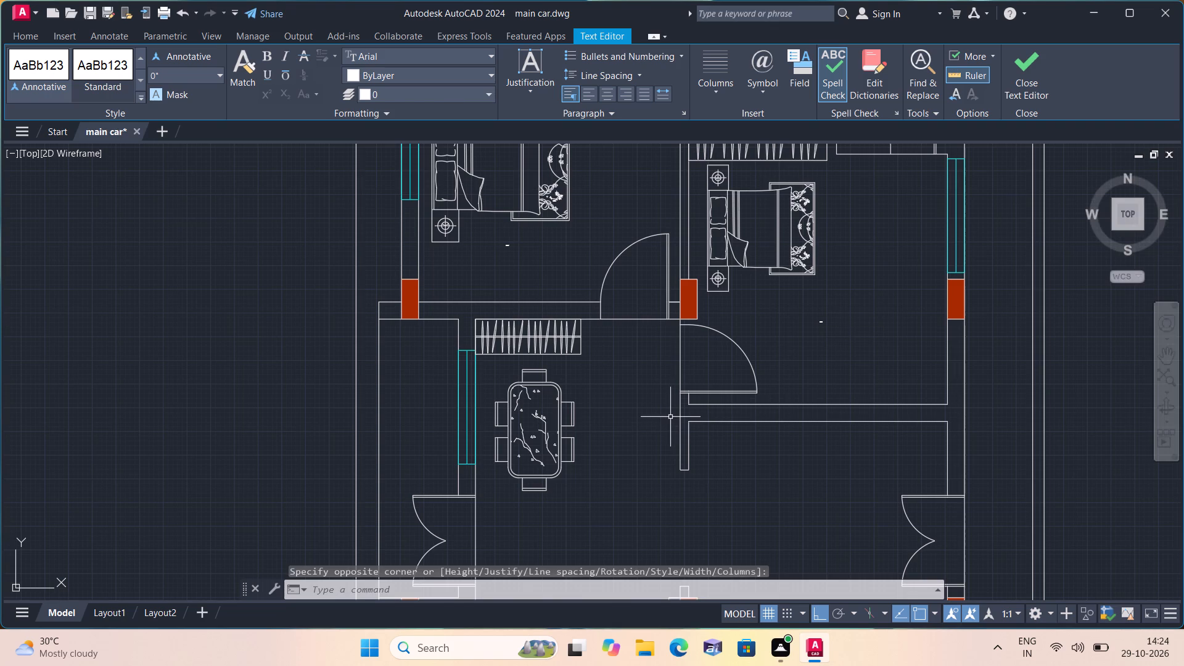
middle_click_drag(664, 413, 771, 240)
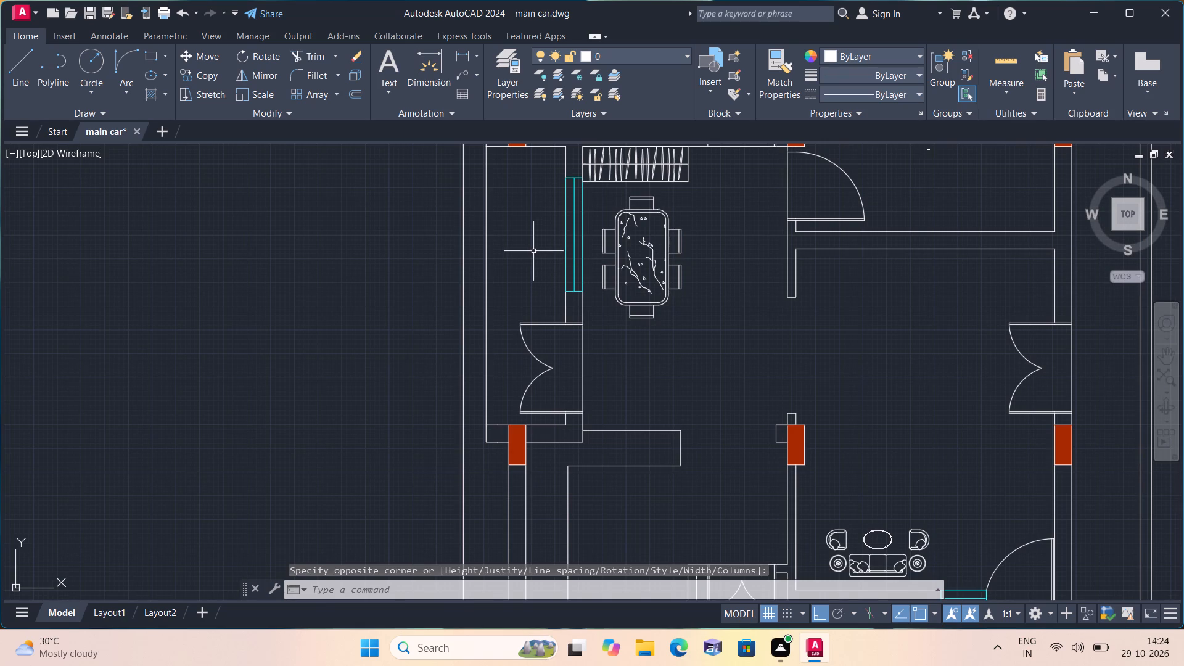
Add multiline text reading UTILITY over 3'-6"X11'9" in the narrow western room, west of the dining table and window.
key("space")
triple_click(527, 249)
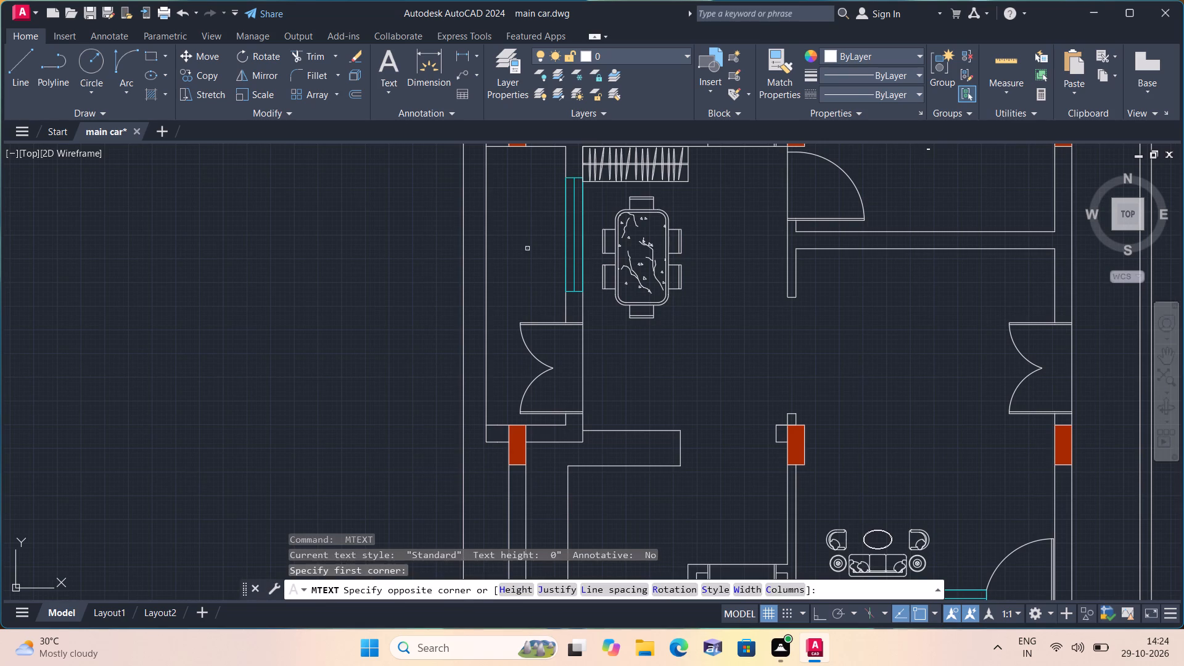
type("UTO")
key("BackSpace")
type("ILITY")
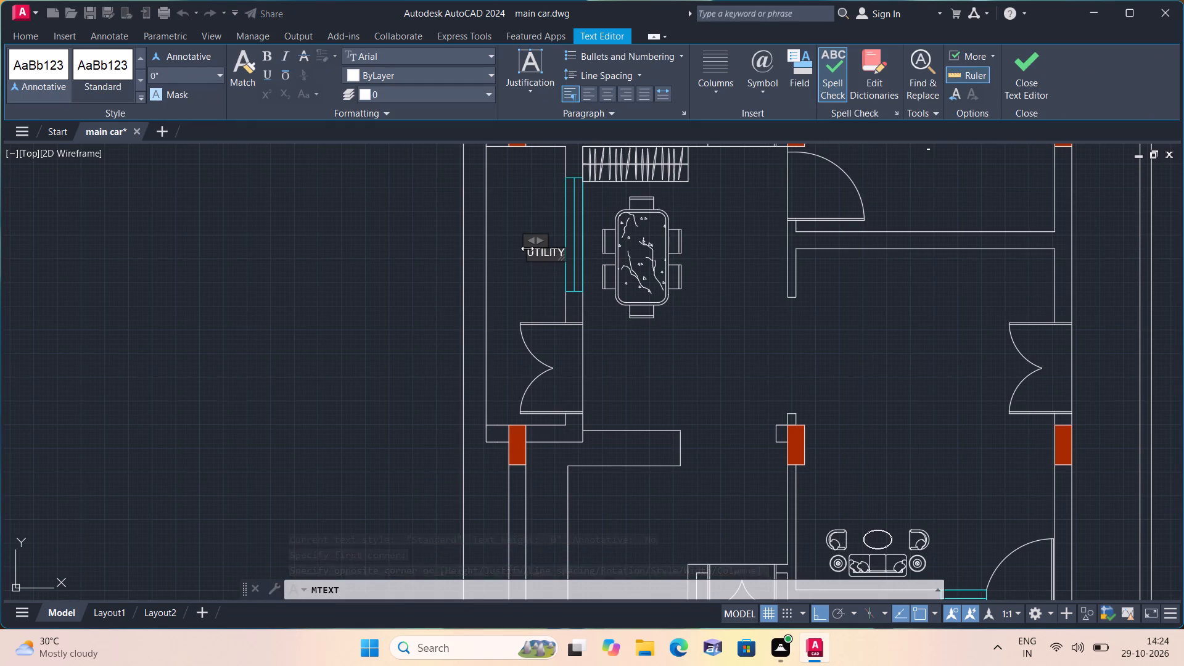
key("Return")
type("3'-6\"X")
type("11'9\"")
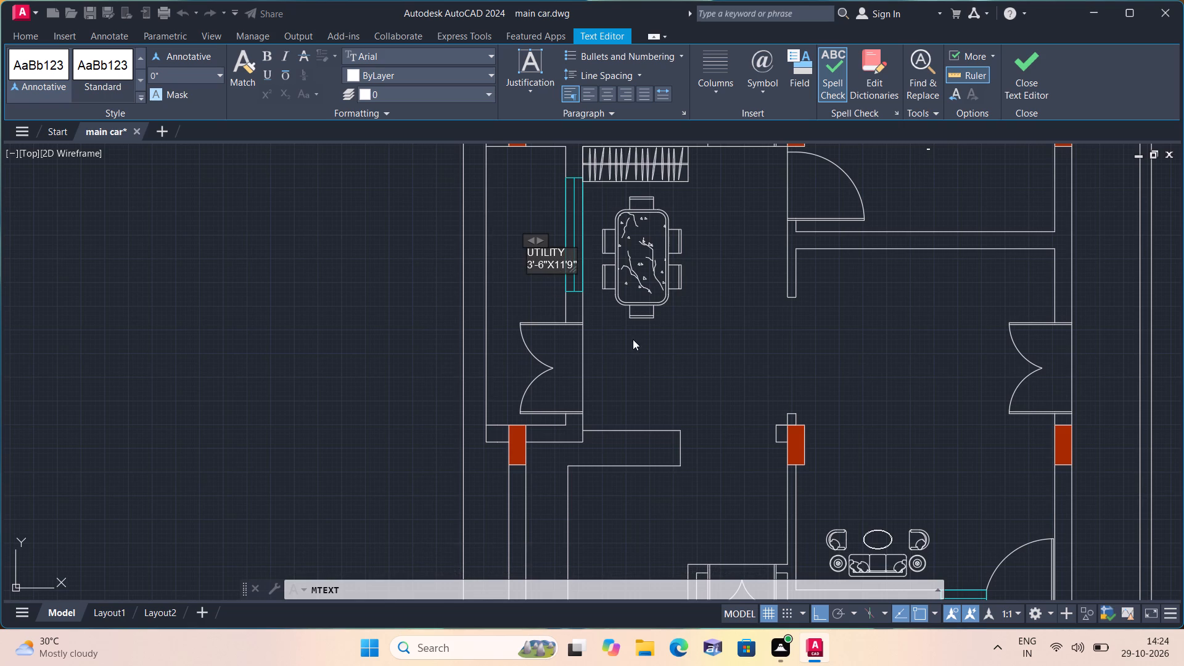
left_click(633, 339)
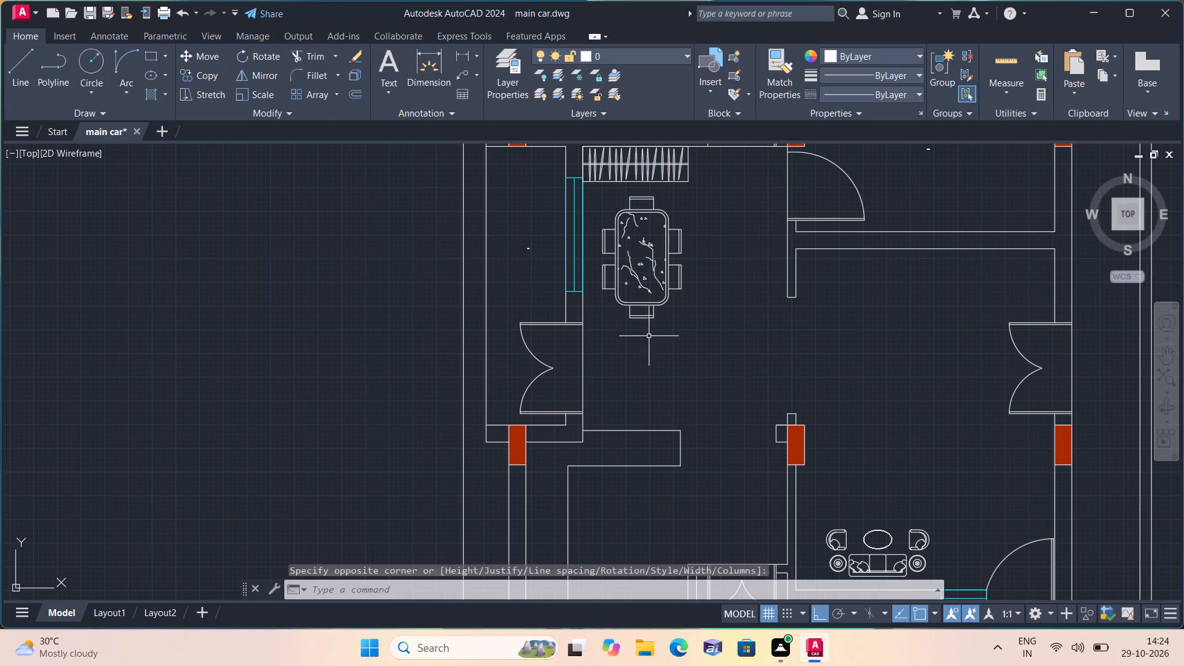
Add multiline text reading DINING ROOM over 9'-0"X12'-3" in the open space south-east of the dining table.
scroll(686, 342, "down", 1)
middle_click_drag(721, 353, 721, 289)
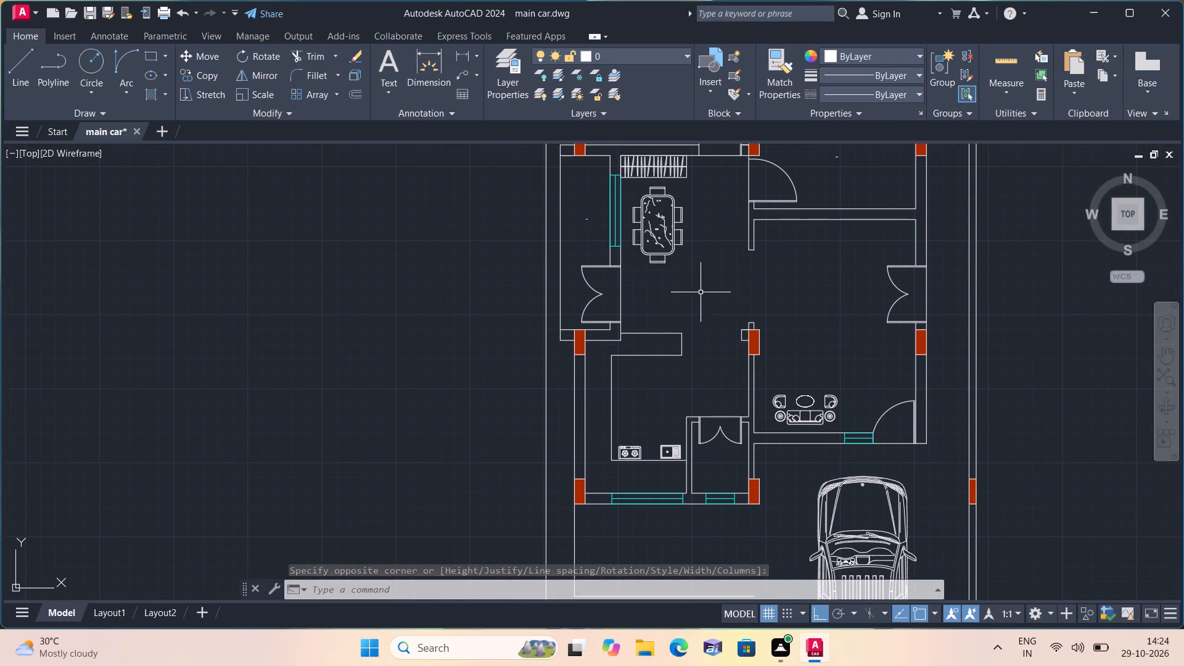
key("space")
key("space")
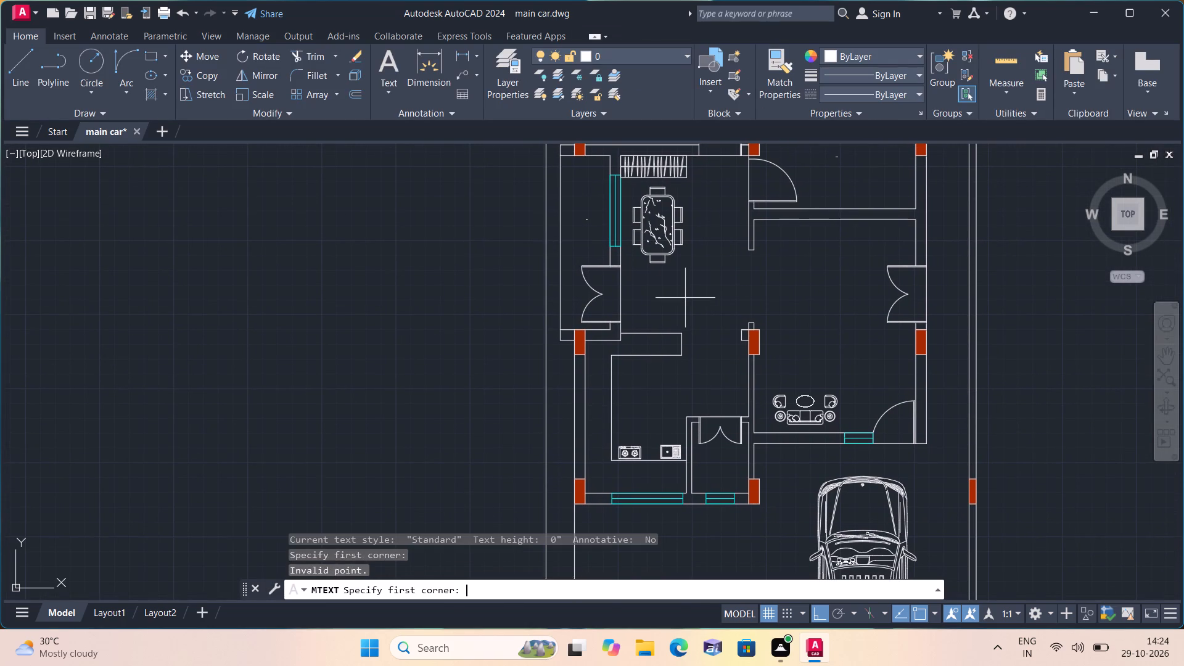
triple_click(685, 298)
left_click(685, 298)
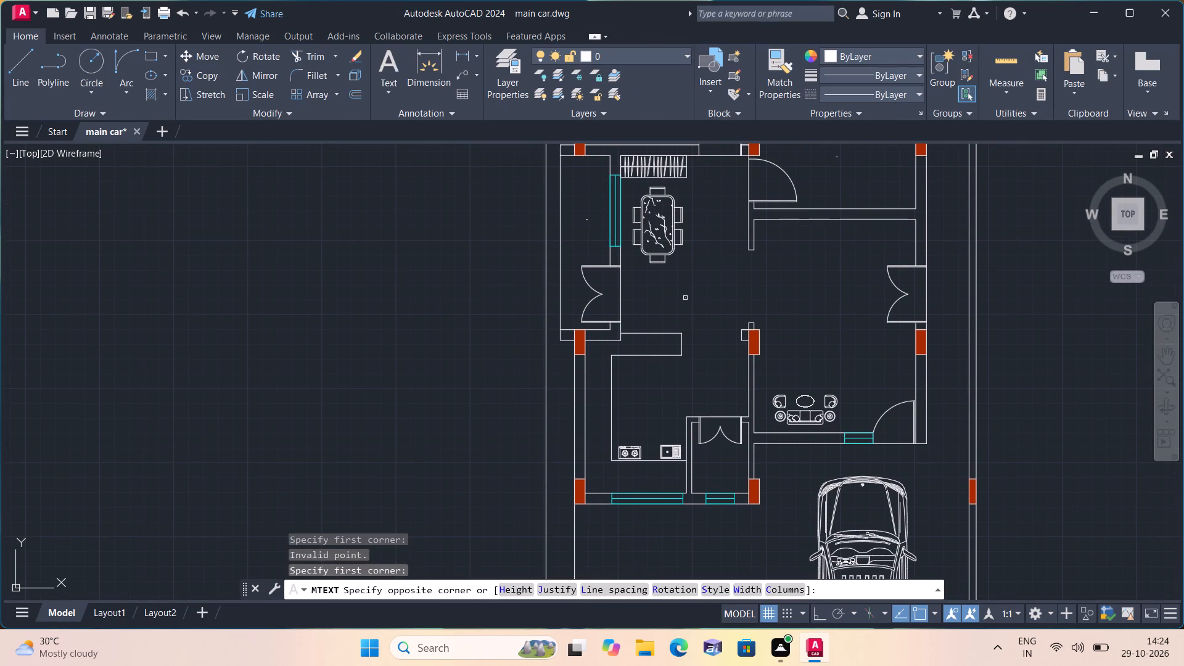
type("DINING")
key("BackSpace")
key("BackSpace")
key("BackSpace")
key("BackSpace")
key("BackSpace")
key("BackSpace")
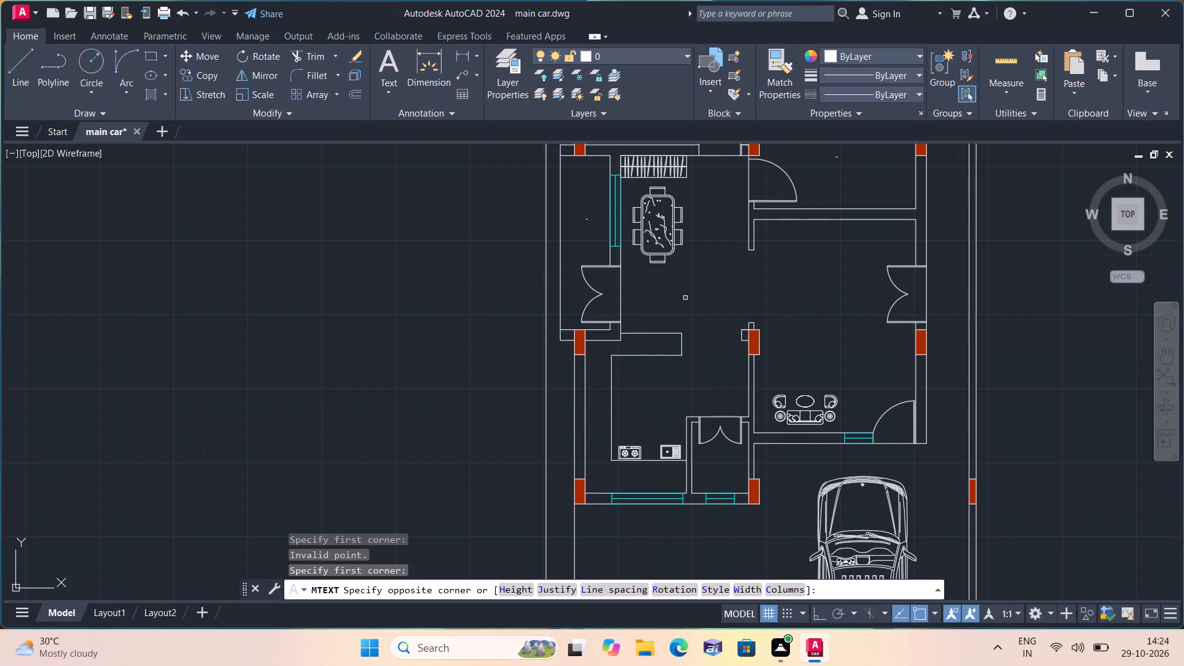
double_click(685, 298)
left_click(685, 298)
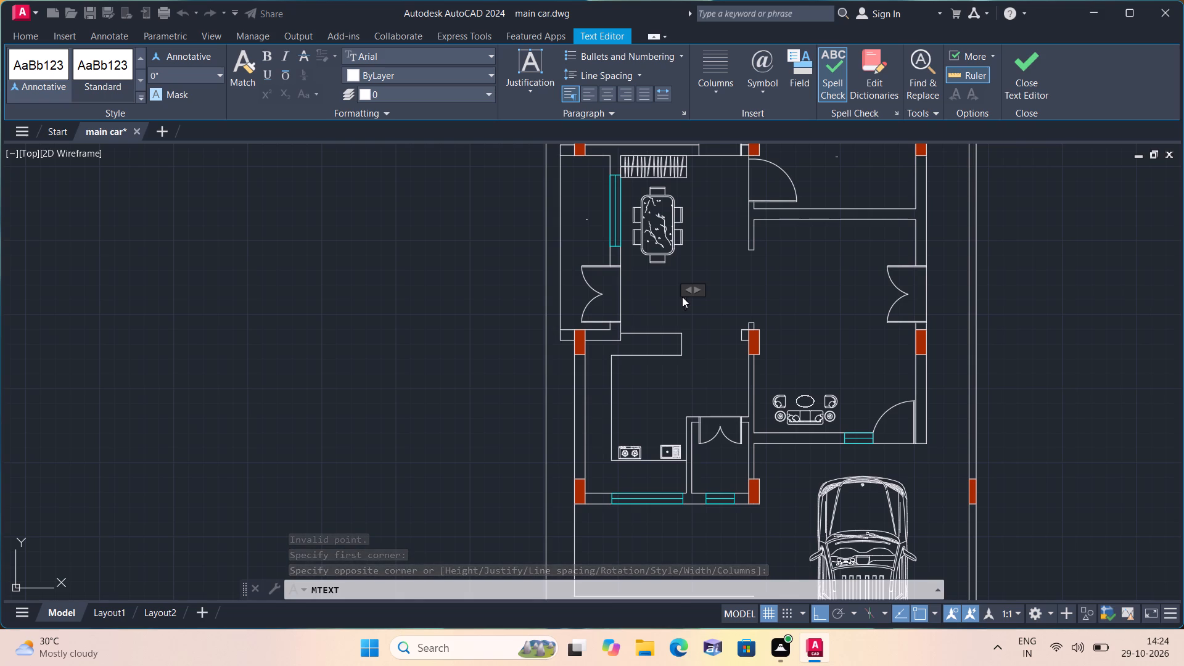
scroll(682, 297, "up", 1)
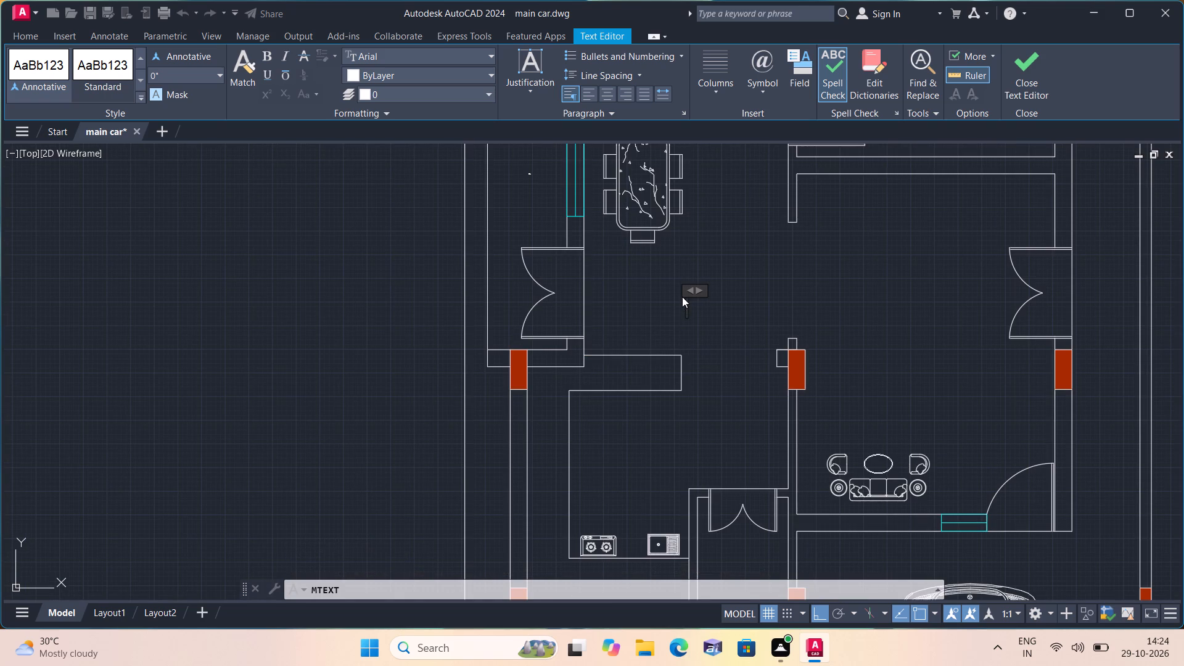
type("DINI")
key("n")
key("g")
key("space")
type("ROOM")
key("Return")
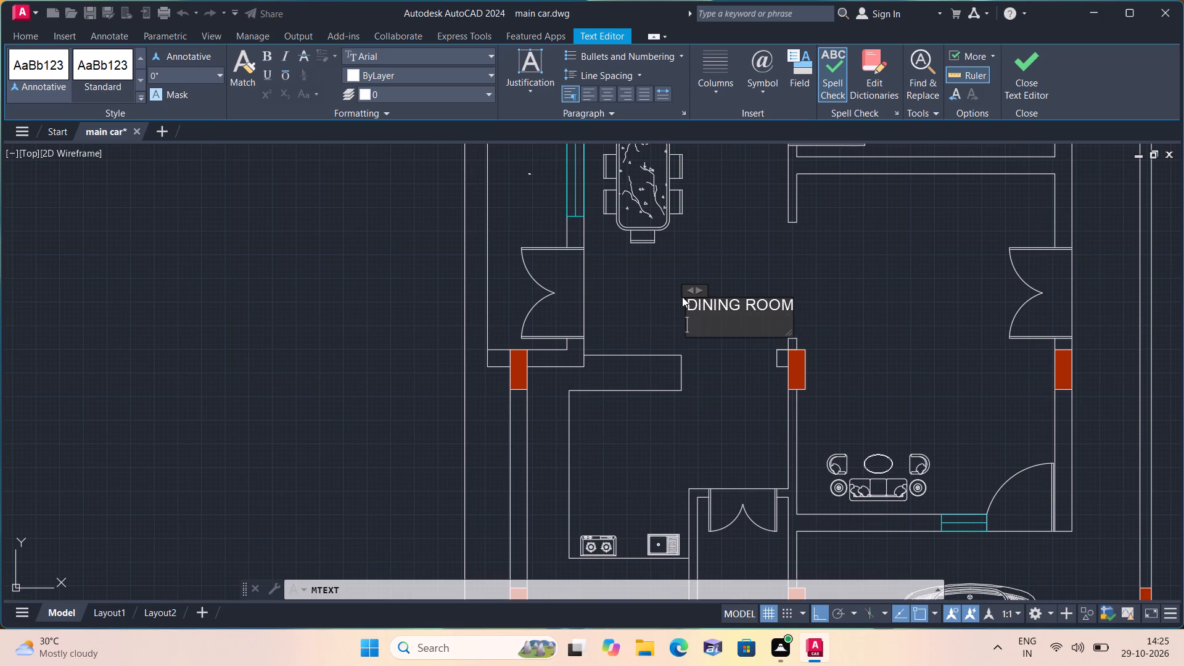
type("9'-0\"X")
type("12'-")
type("3\"")
left_click(717, 251)
Add multiline text reading LIVING ROOM over 11'-6"X15'-0" in the eastern room, north of the sofa set.
middle_click_drag(715, 247, 610, 210)
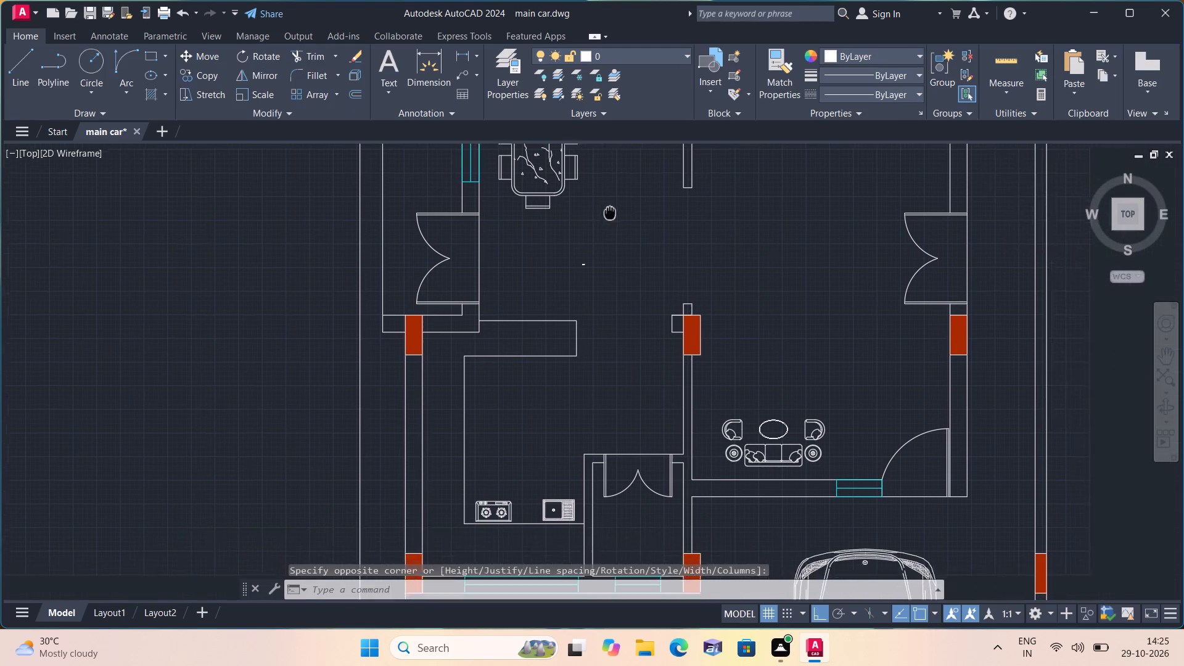
scroll(609, 207, "down", 1)
scroll(688, 239, "down", 1)
middle_click_drag(695, 240, 715, 266)
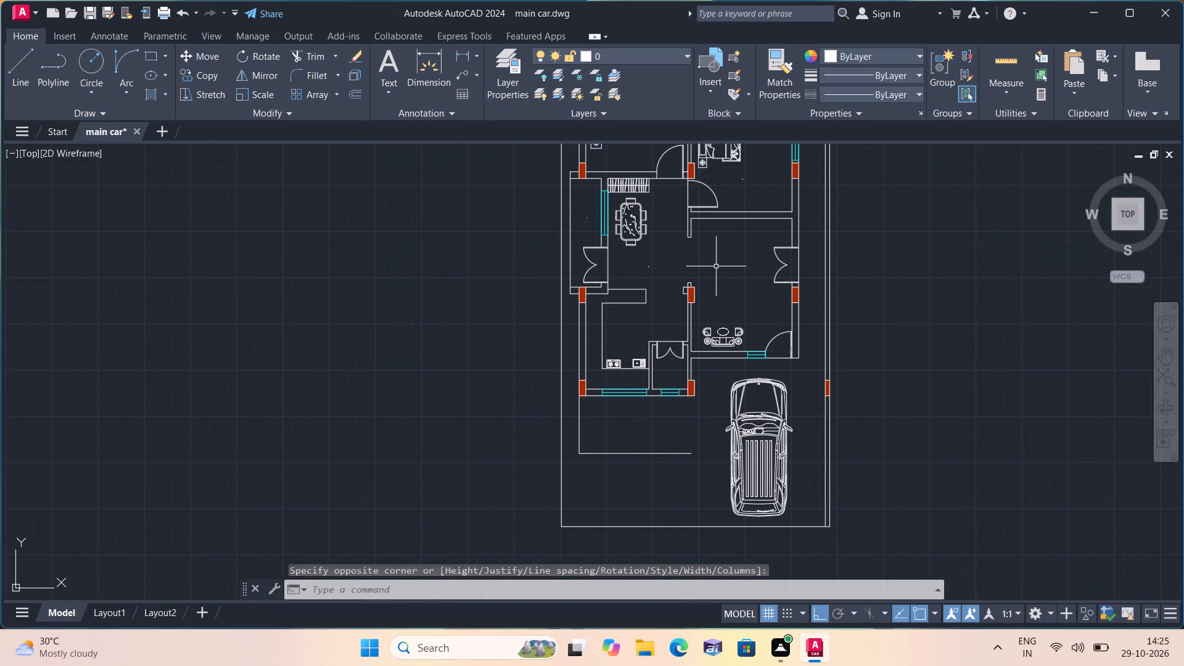
key("space")
triple_click(716, 266)
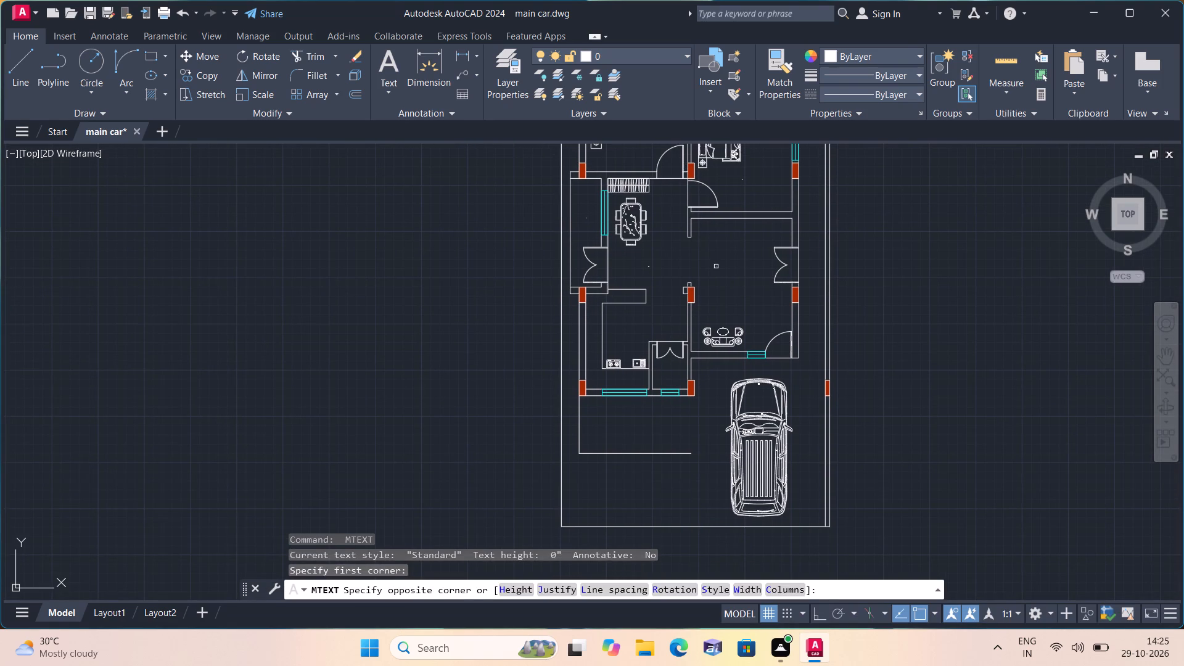
type("LIVING ROOM")
key("Return")
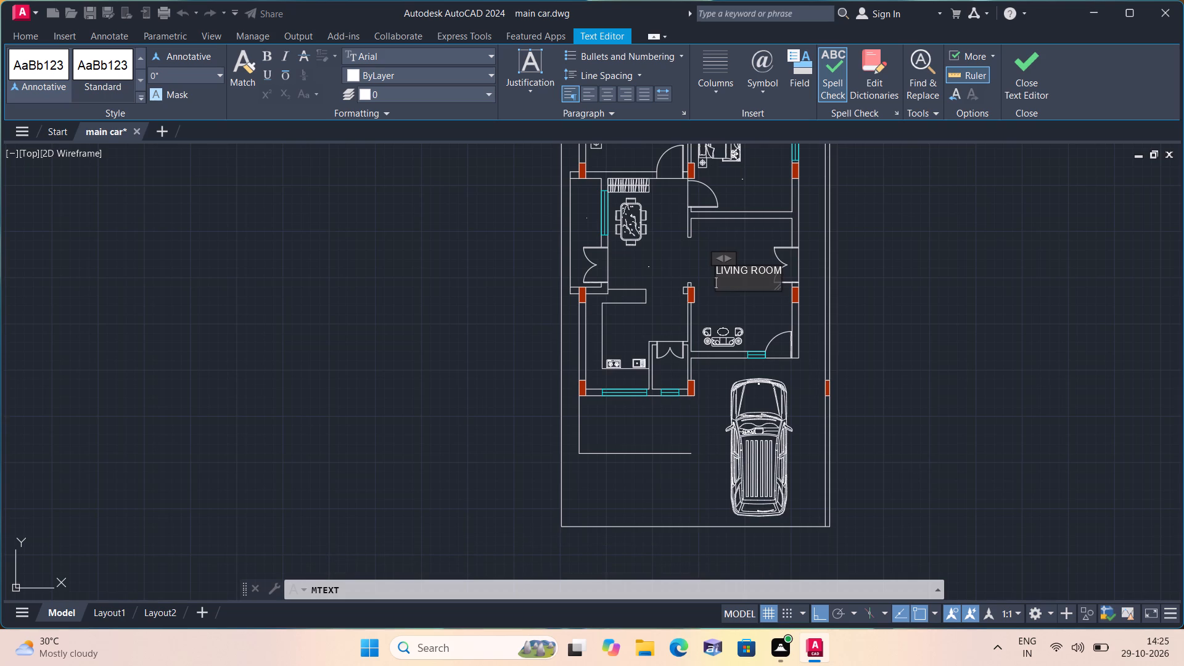
type("11'-6\"X")
type("15'-0\"")
left_click(647, 321)
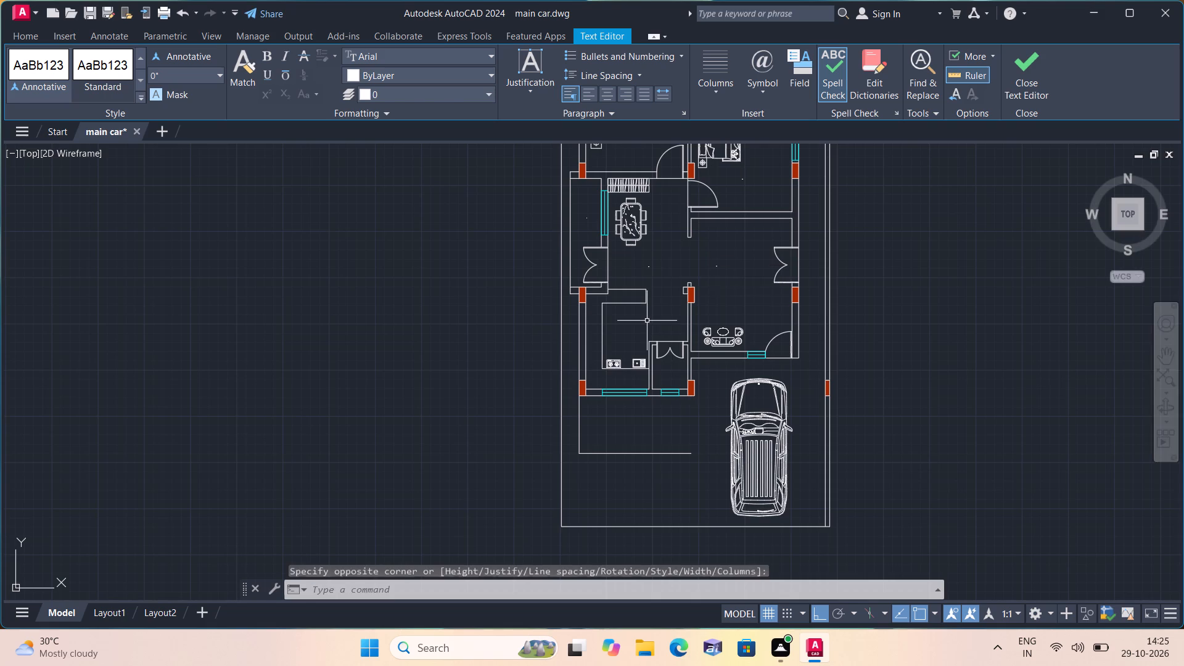
Add multiline text reading KITCHEN over 7'-0"X10'-9" inside the kitchen, just south of the northern counter.
scroll(647, 321, "up", 1)
middle_click_drag(647, 314, 697, 235)
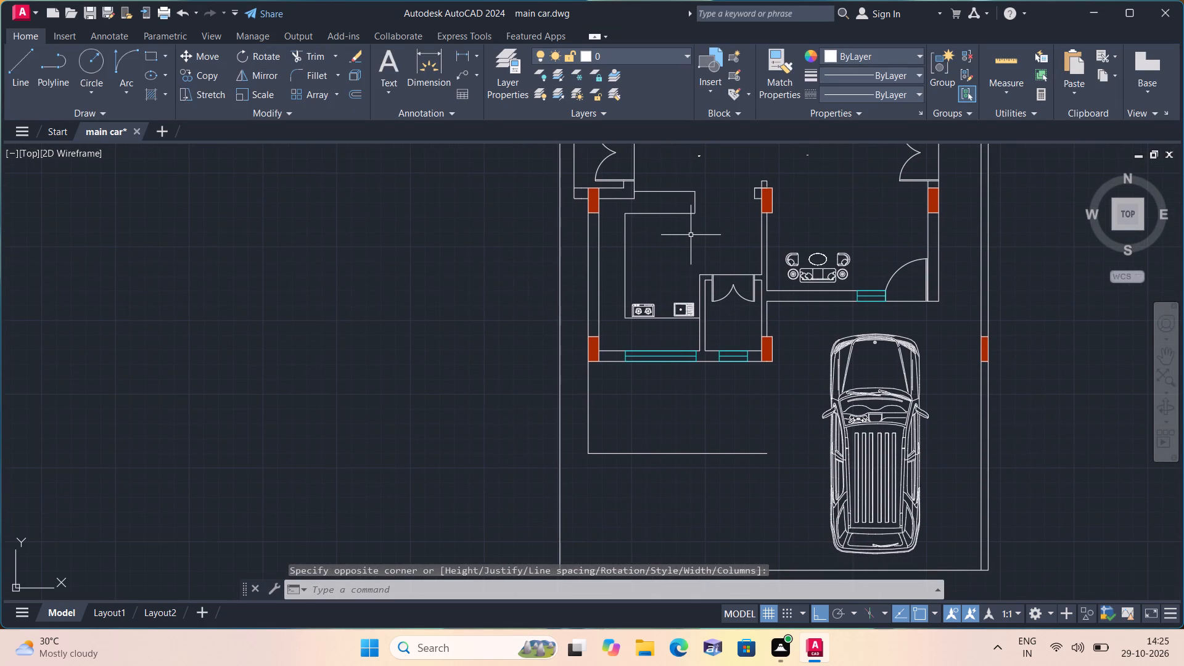
key("space")
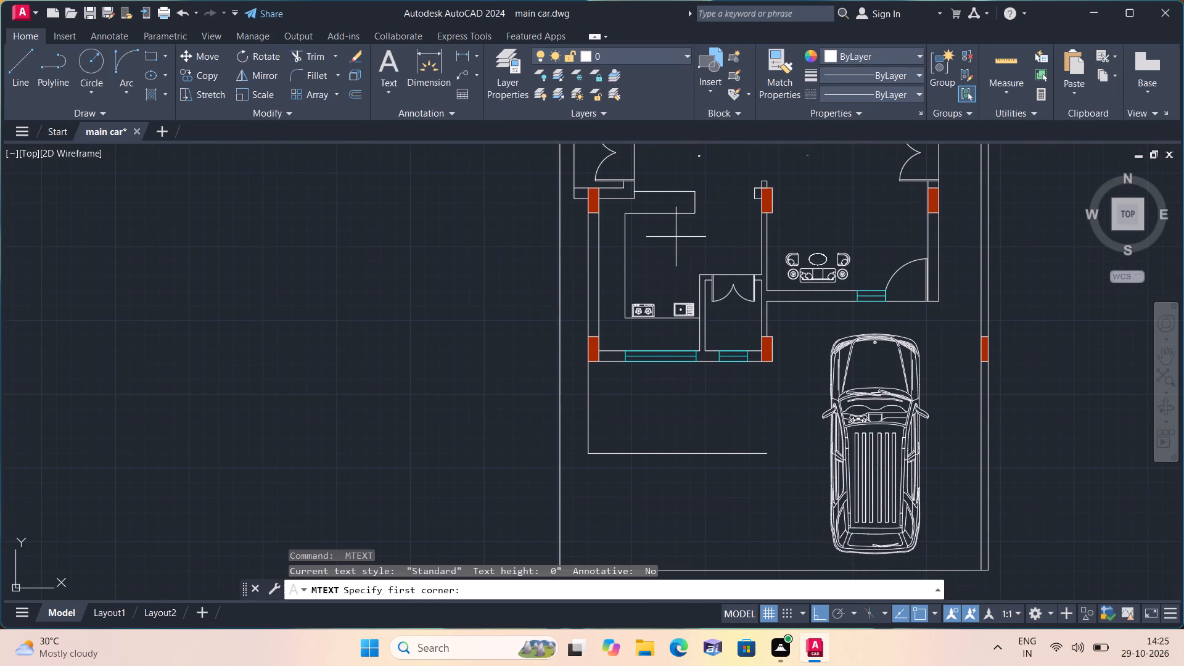
triple_click(652, 226)
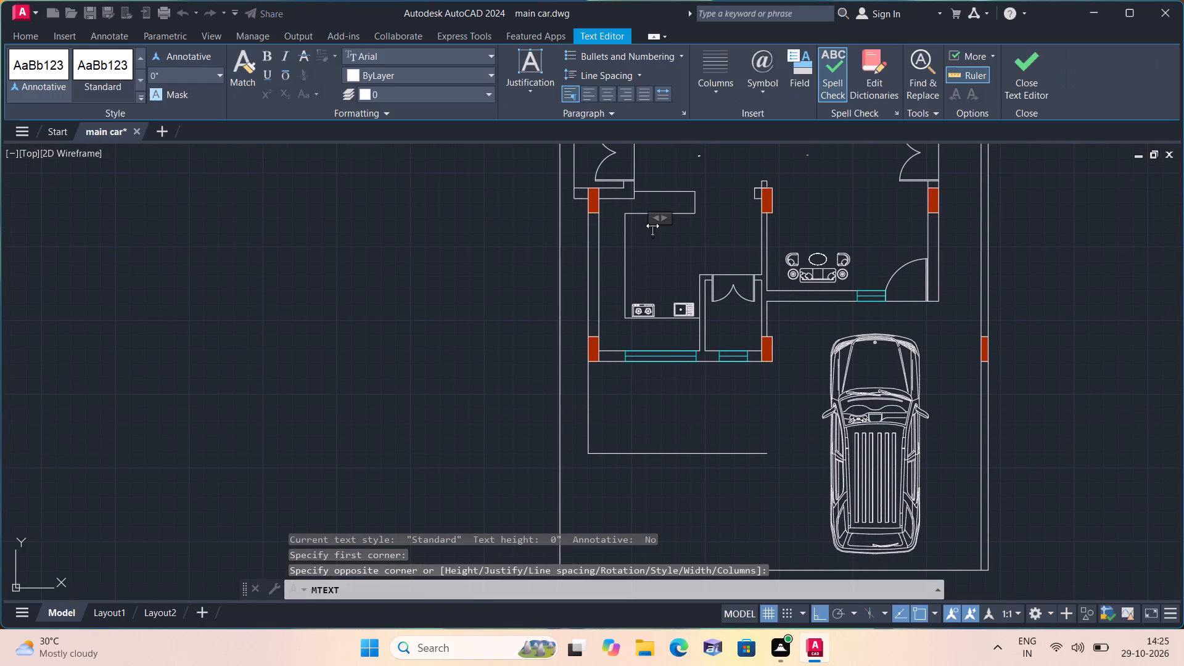
type("KITCHEN")
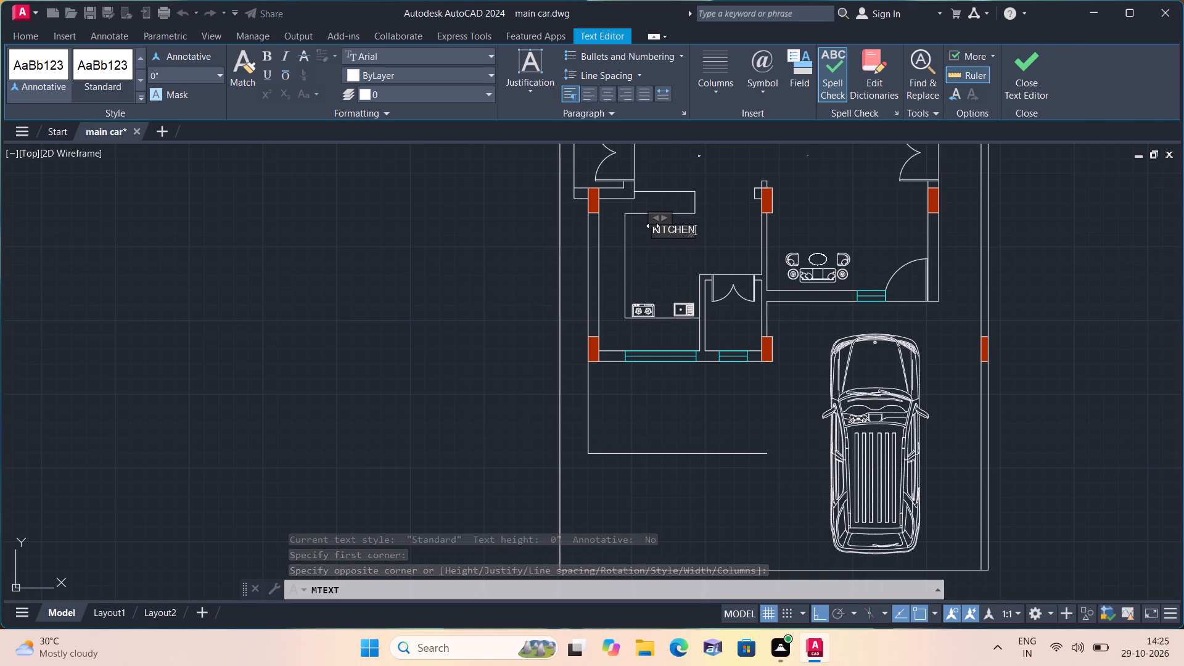
key("Return")
type("7'")
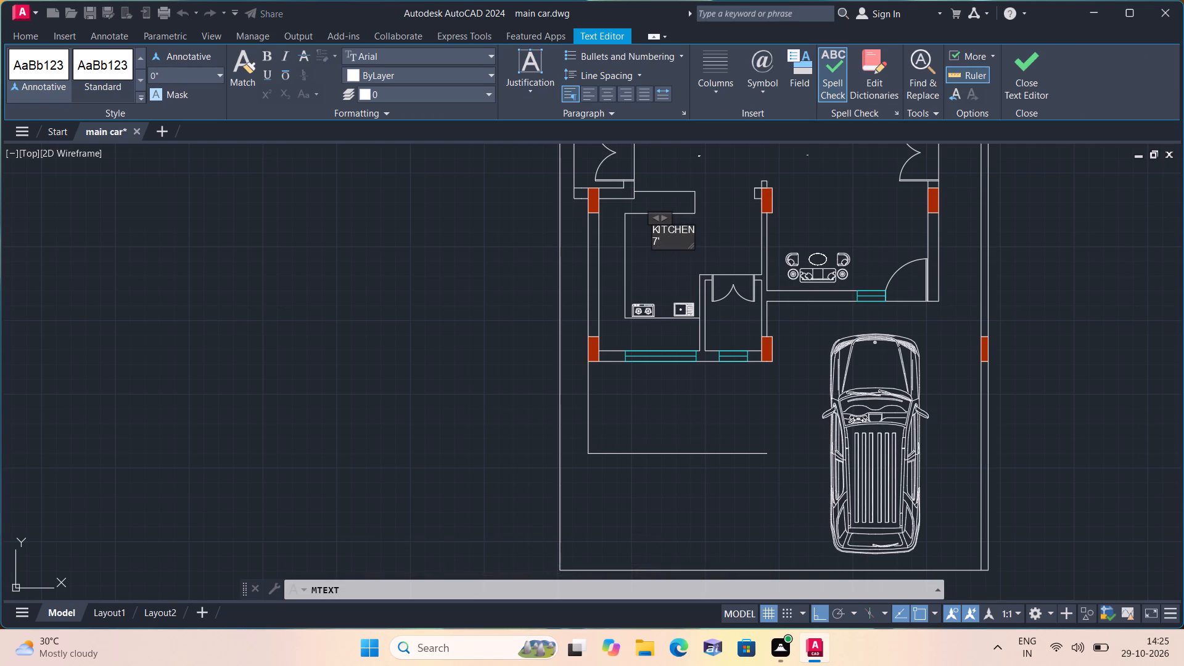
type("-0\"")
key("x")
type("10'-9\"")
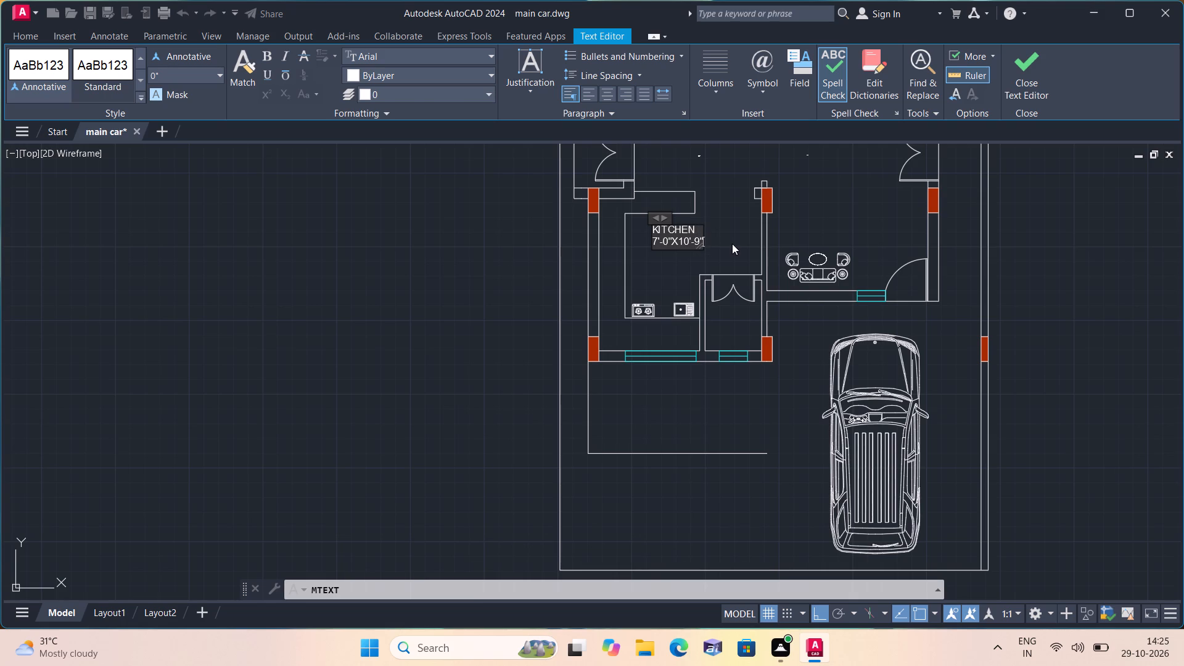
left_click(732, 244)
Add multiline text reading PUJA over 4'-0"X5'-0" in the small room east of the kitchen, south of the double door.
middle_click_drag(765, 274, 802, 181)
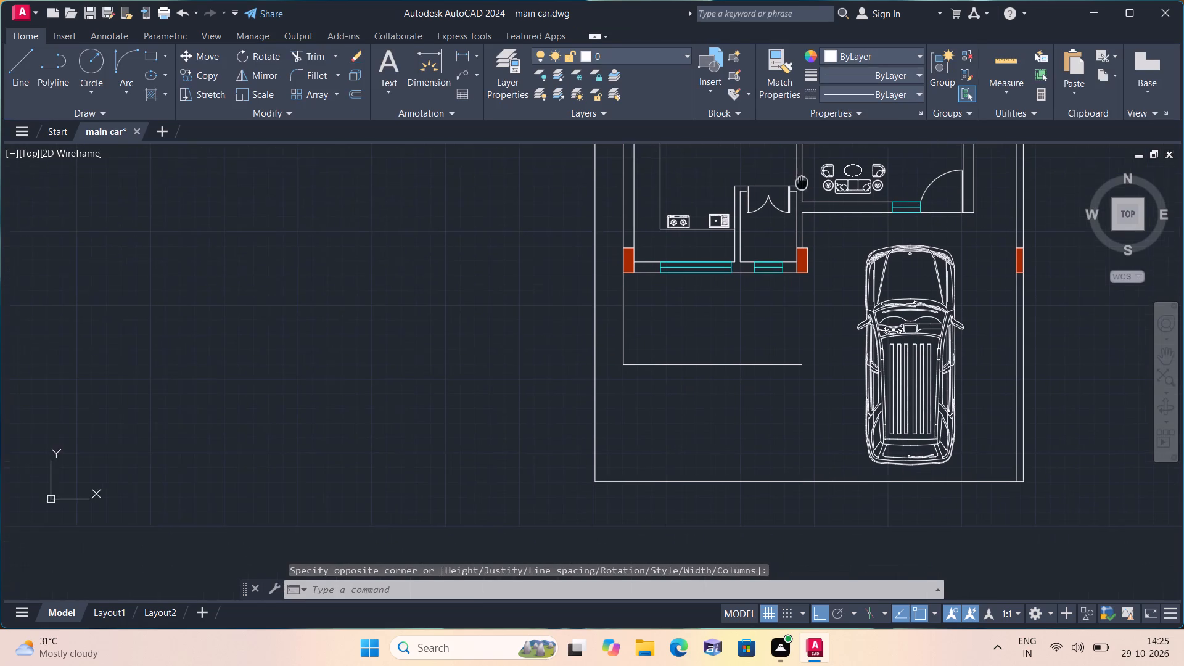
scroll(769, 239, "up", 2)
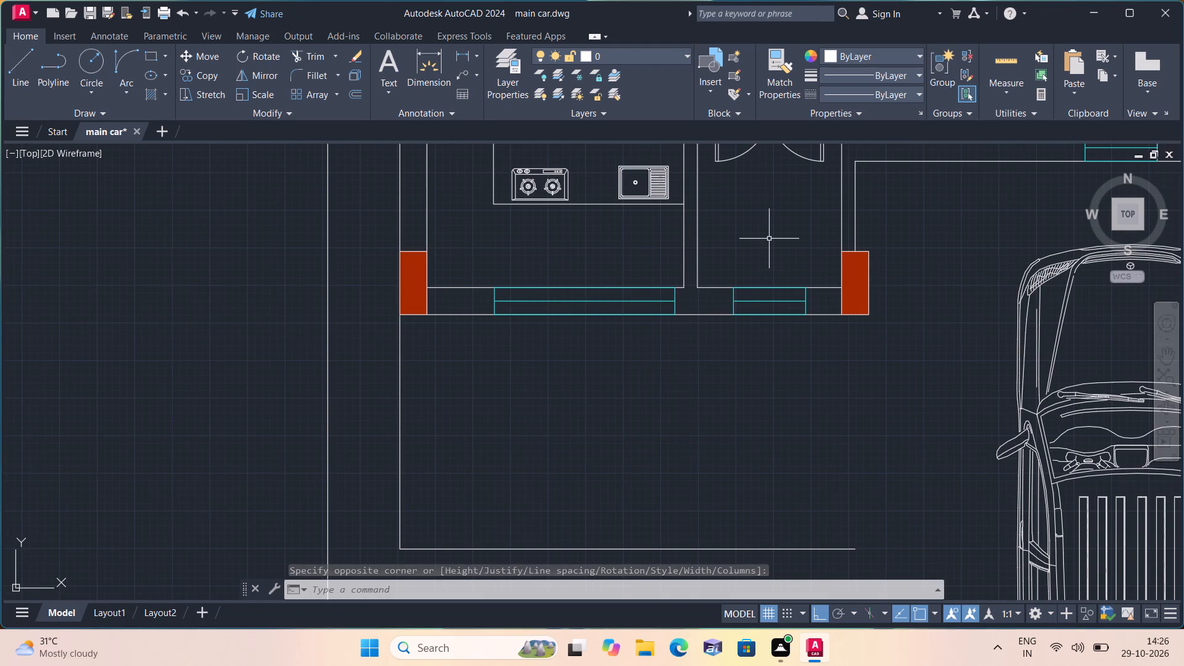
key("space")
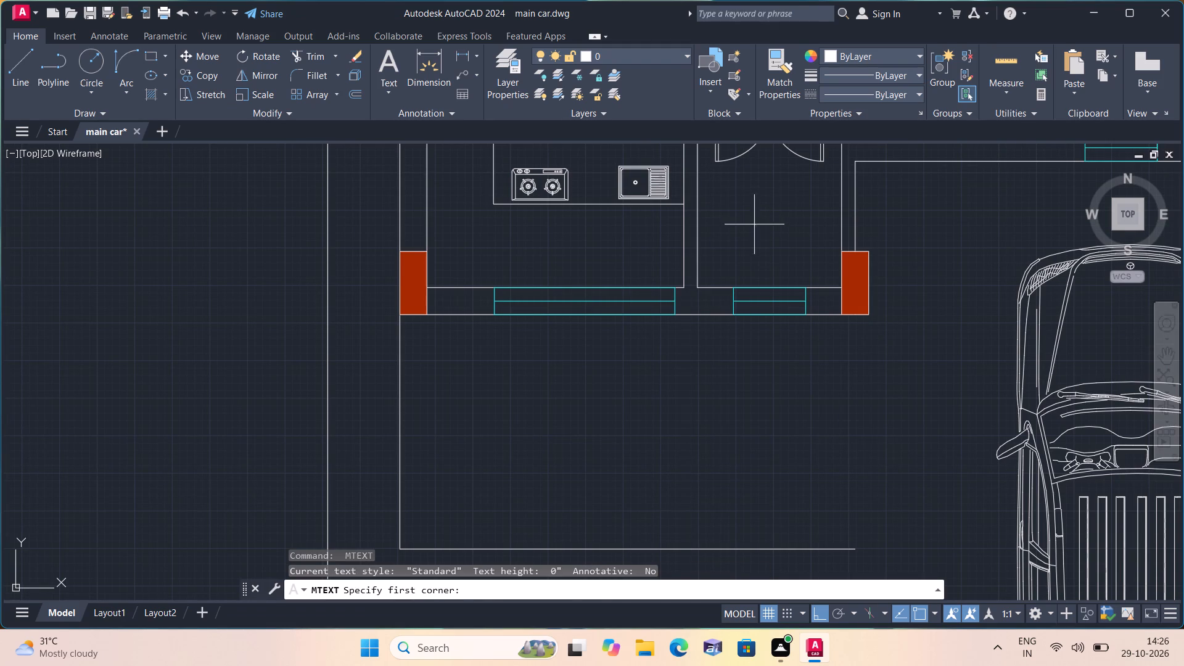
triple_click(749, 221)
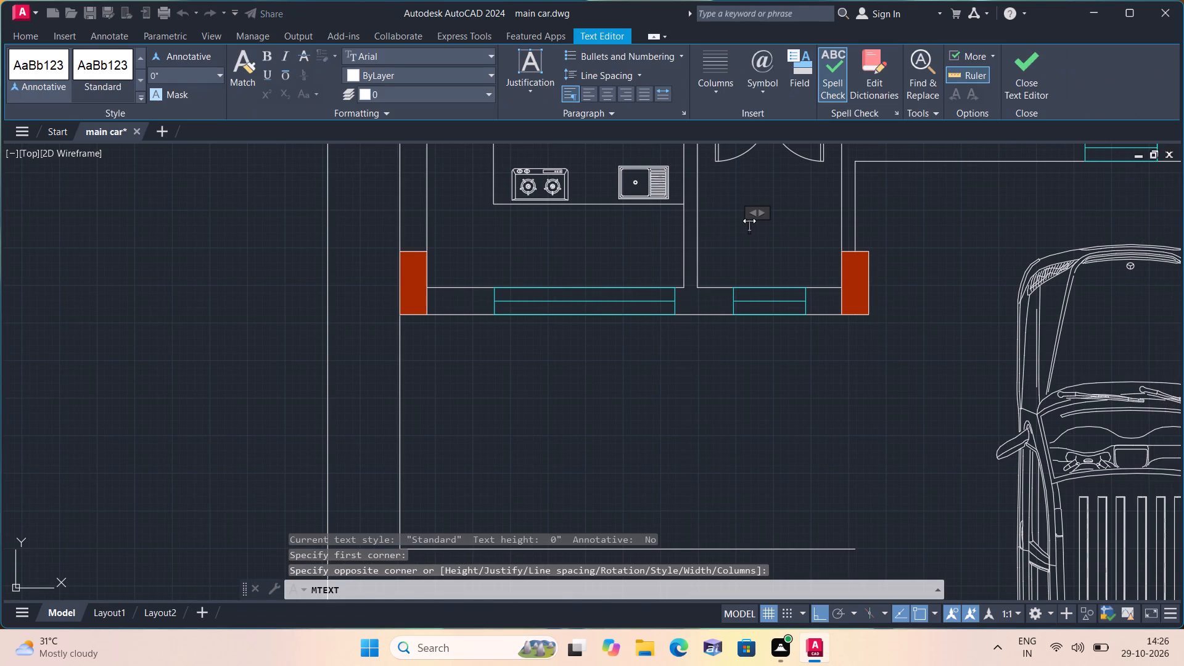
type("PUJA")
key("Return")
type("4'-0\"X")
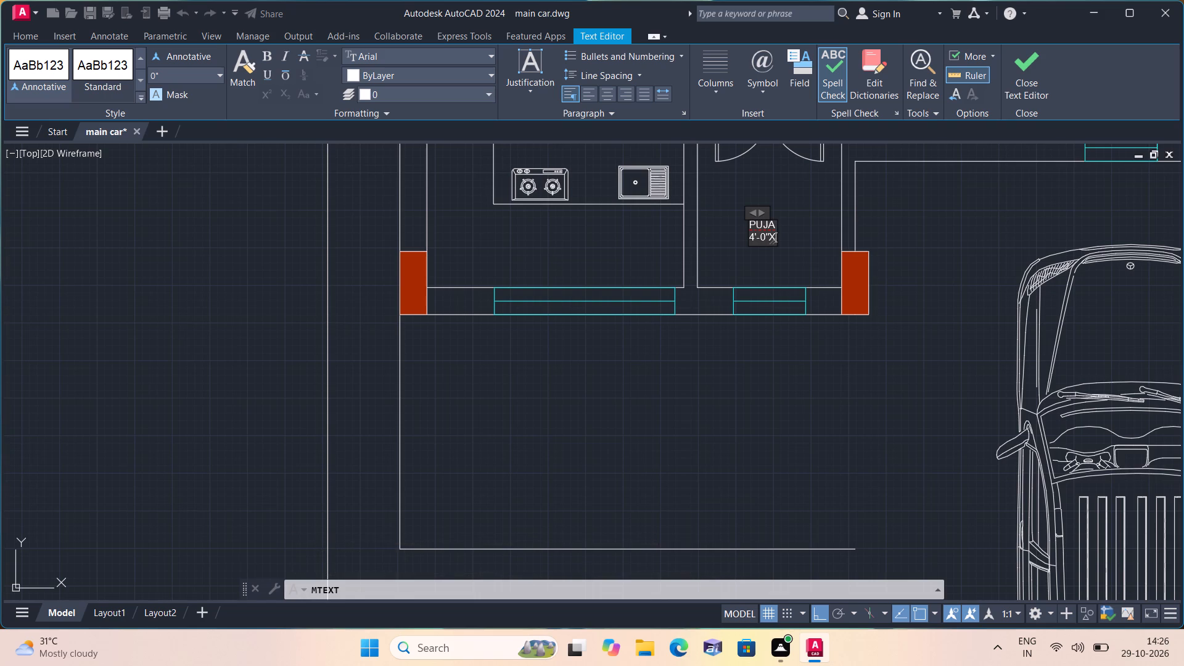
type("5'-0\"")
left_click(699, 388)
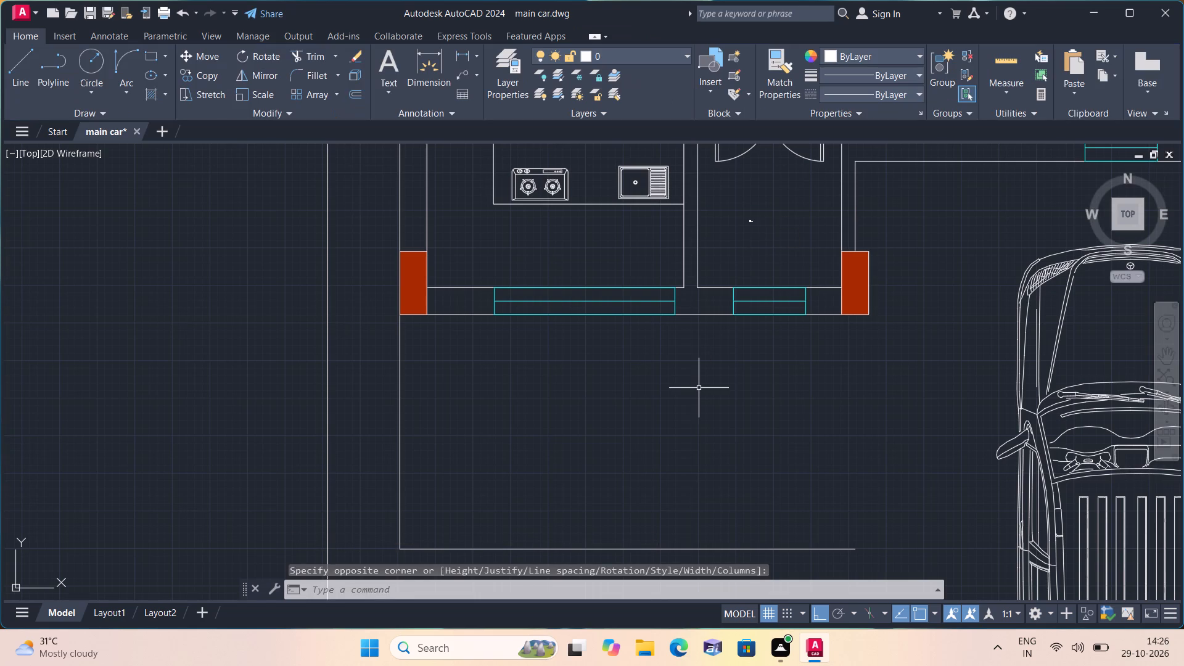
Add multiline text reading 6'-6" WIDE BALCONY in the open area south of the kitchen and puja room windows.
middle_click_drag(696, 398, 698, 268)
scroll(698, 268, "up", 1)
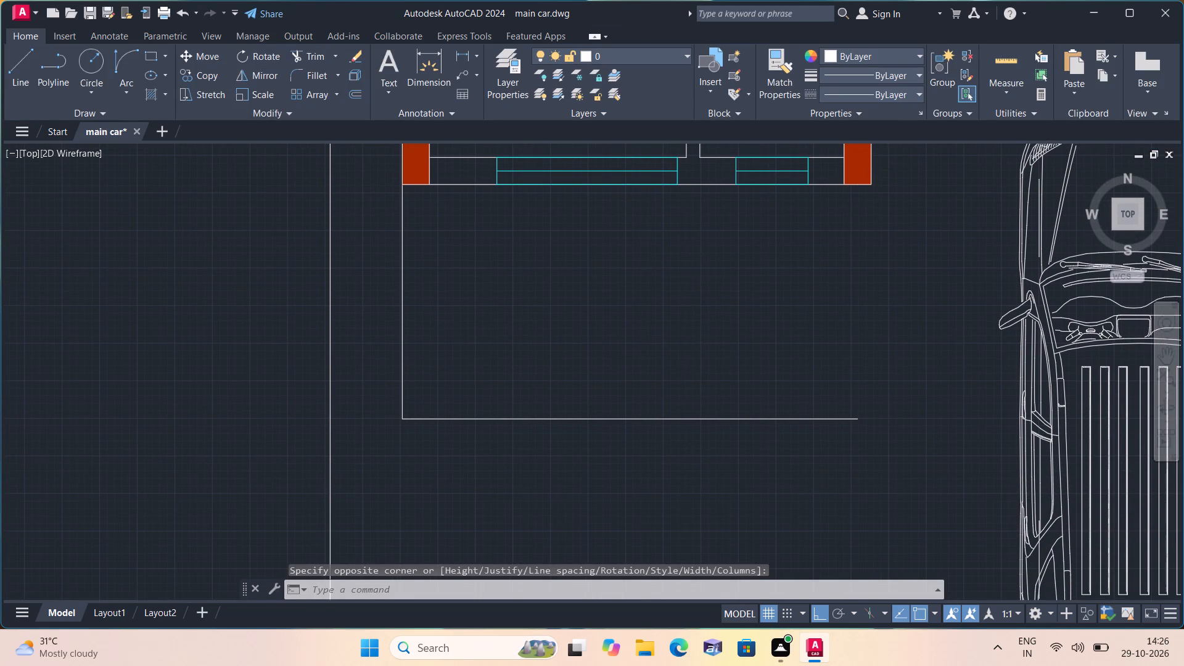
key("space")
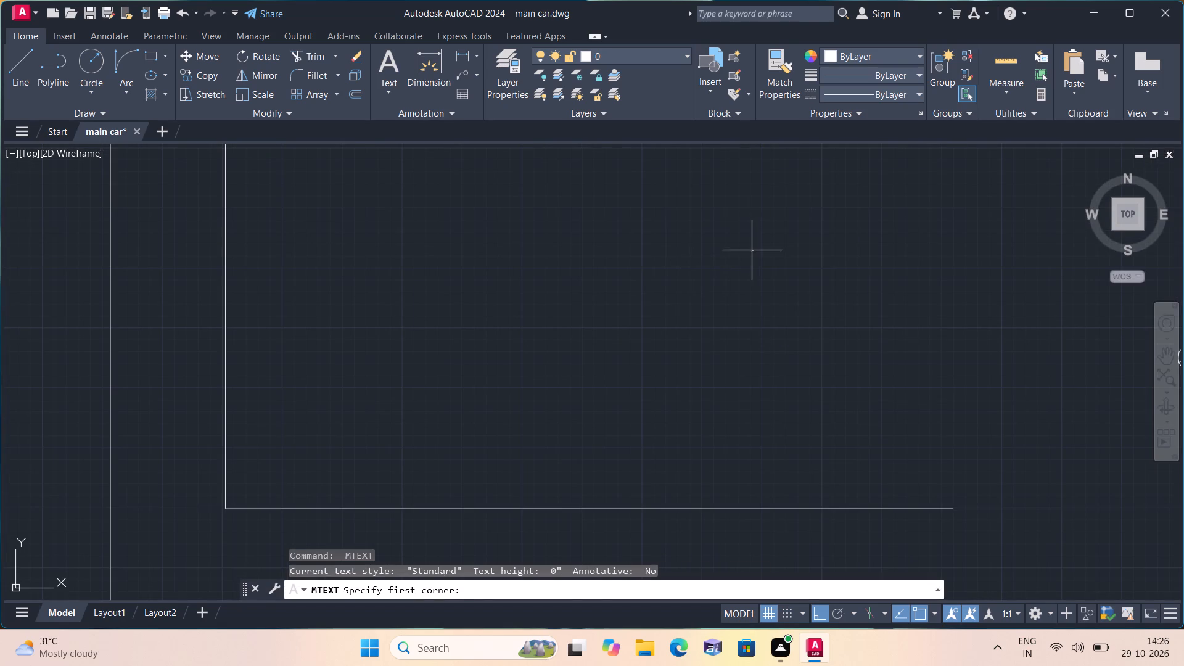
triple_click(745, 243)
type("66'")
key("BackSpace")
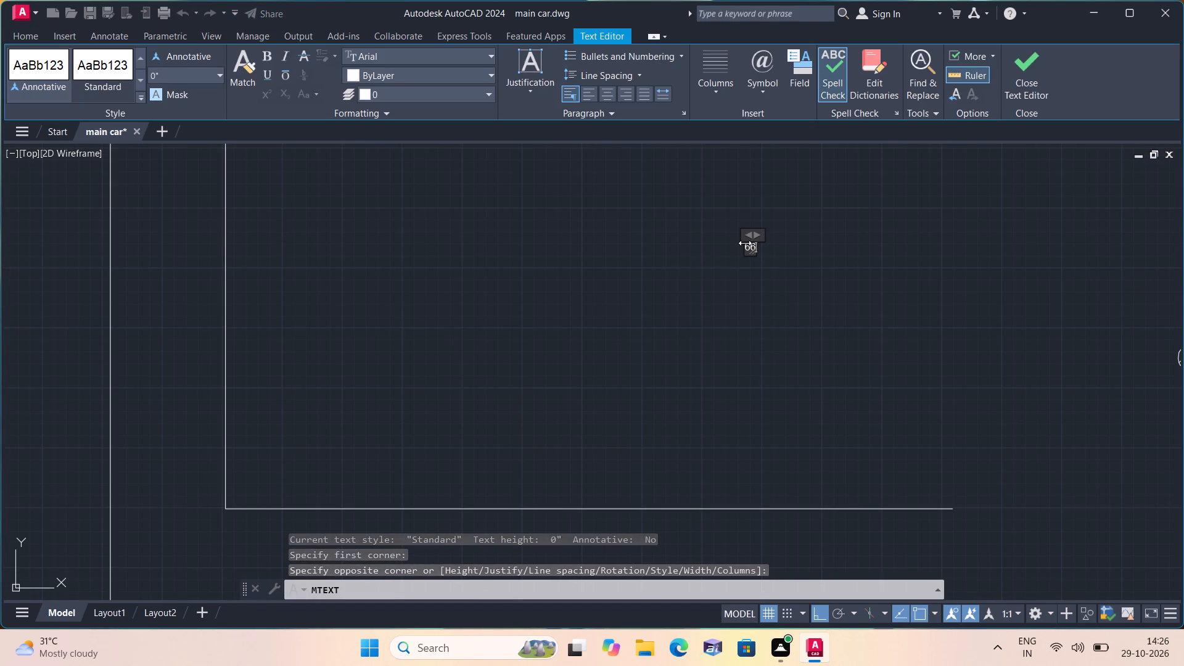
key("BackSpace")
key("BackSpace")
type("6'-6\"")
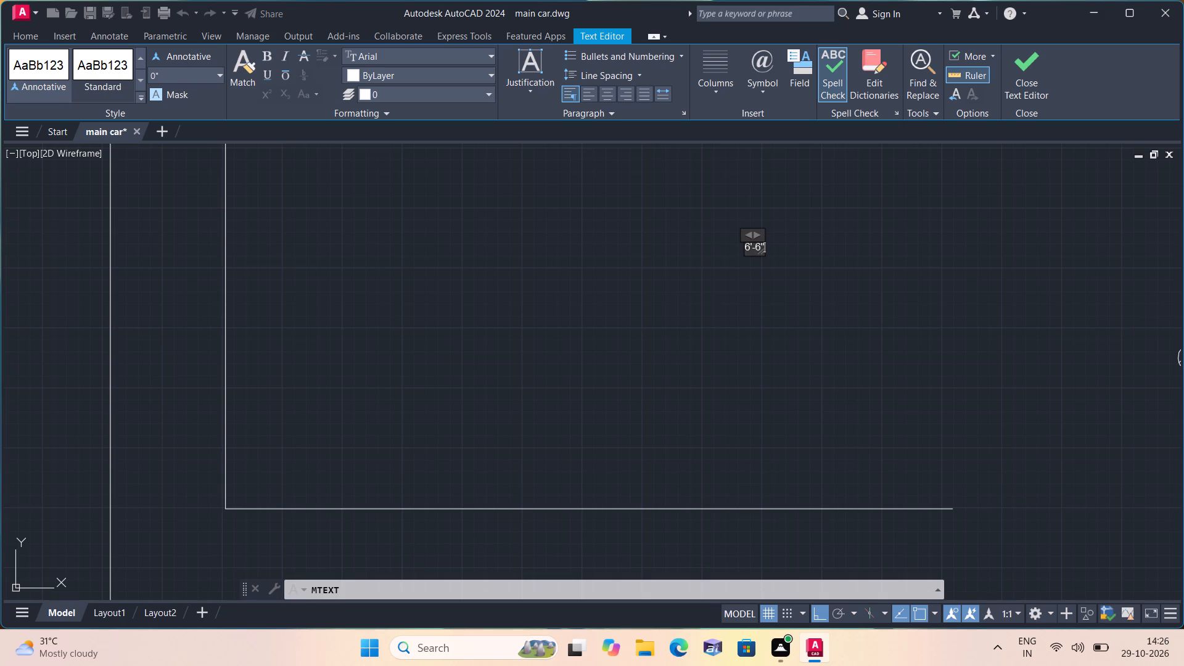
key("space")
type("W")
type("IDE")
key("space")
type("BALCONY")
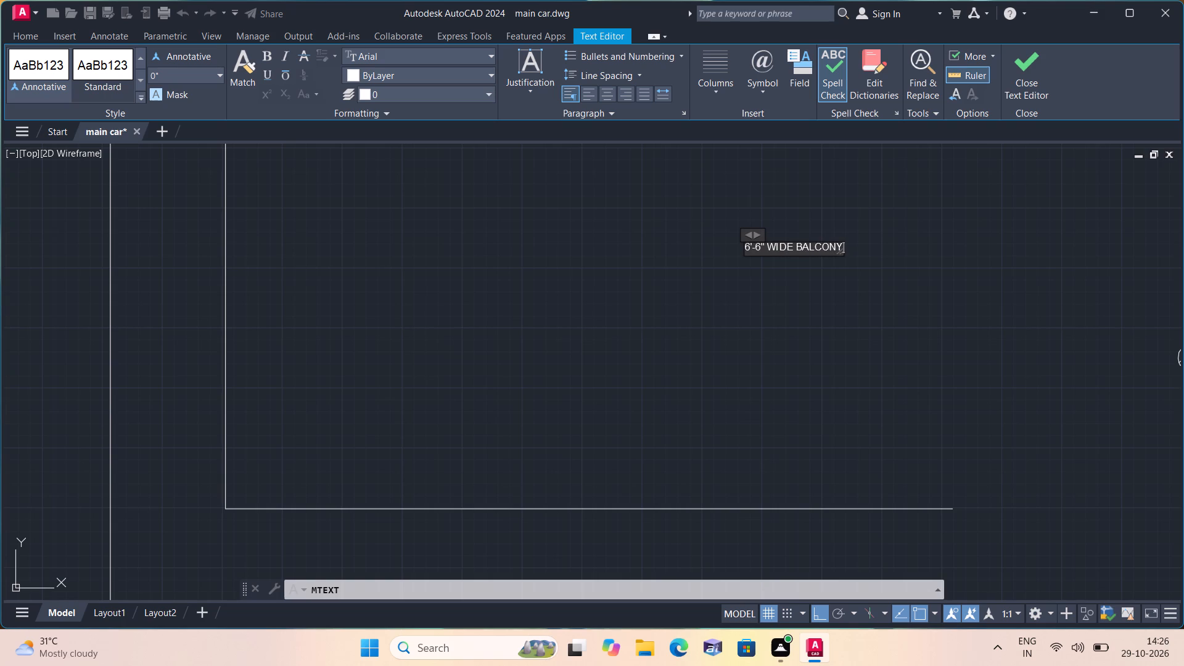
left_click(742, 313)
Move the car slightly north and a little west, with Ortho off, closer to the living room's south wall.
scroll(760, 333, "down", 1)
middle_click_drag(764, 351, 723, 344)
scroll(723, 344, "down", 1)
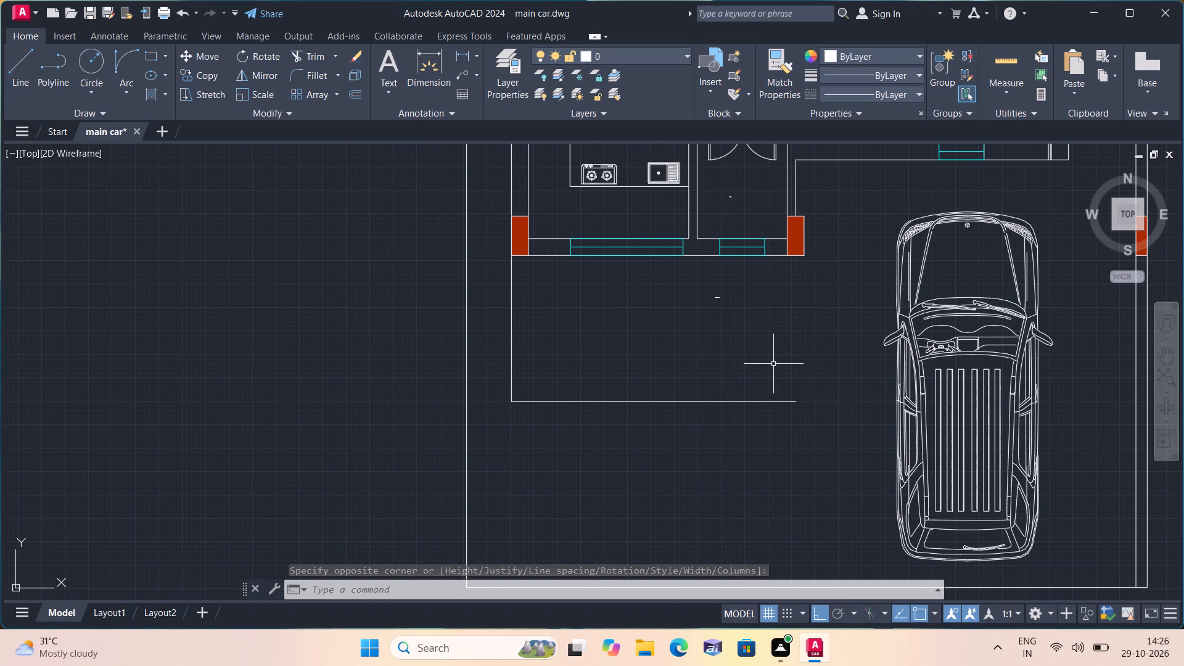
middle_click_drag(770, 363, 707, 248)
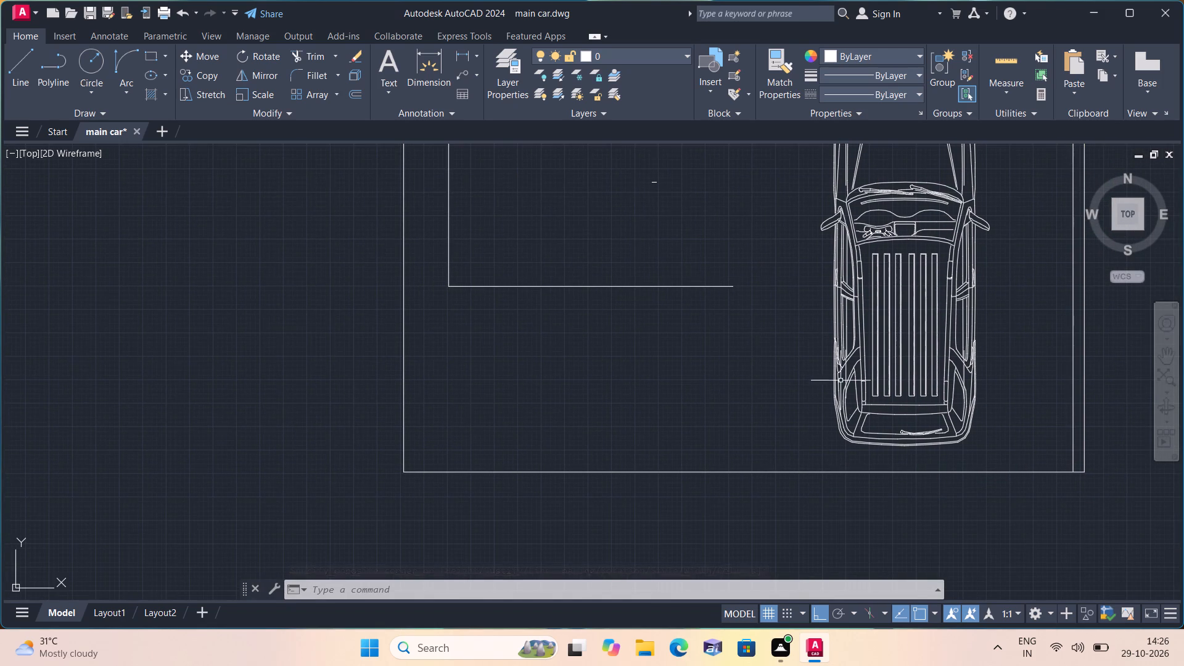
middle_click_drag(849, 387, 804, 454)
scroll(841, 483, "down", 1)
scroll(917, 476, "up", 1)
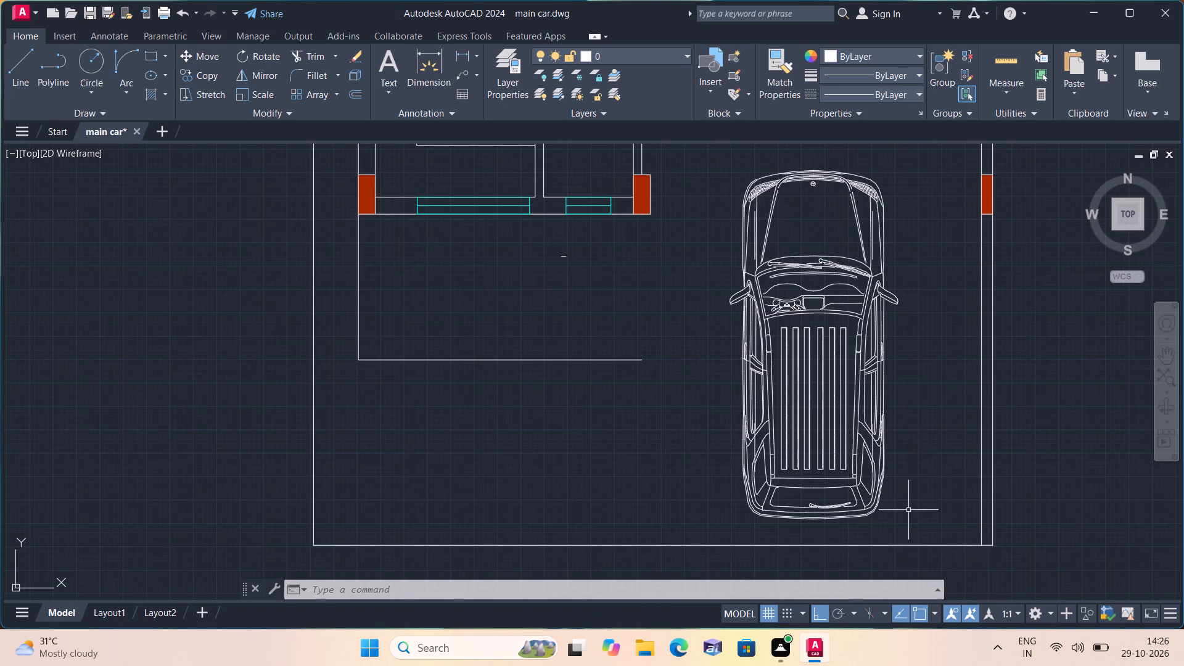
left_click_drag(903, 538, 896, 532)
left_click(722, 162)
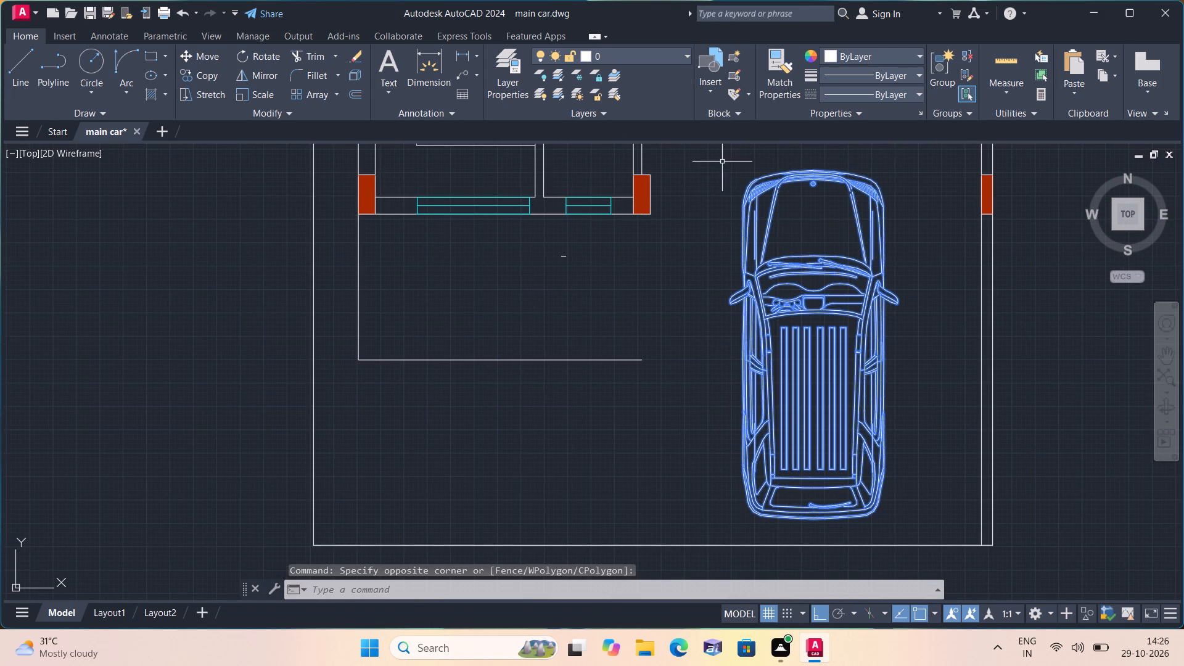
left_click(207, 55)
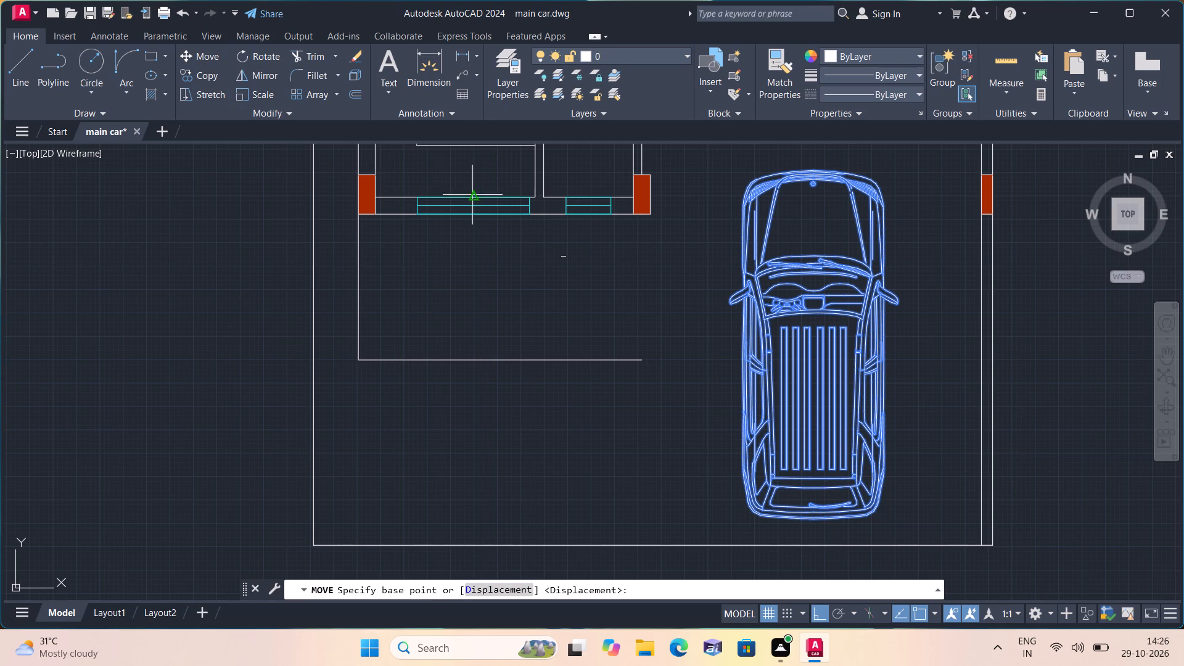
left_click(797, 350)
middle_click_drag(784, 289, 785, 387)
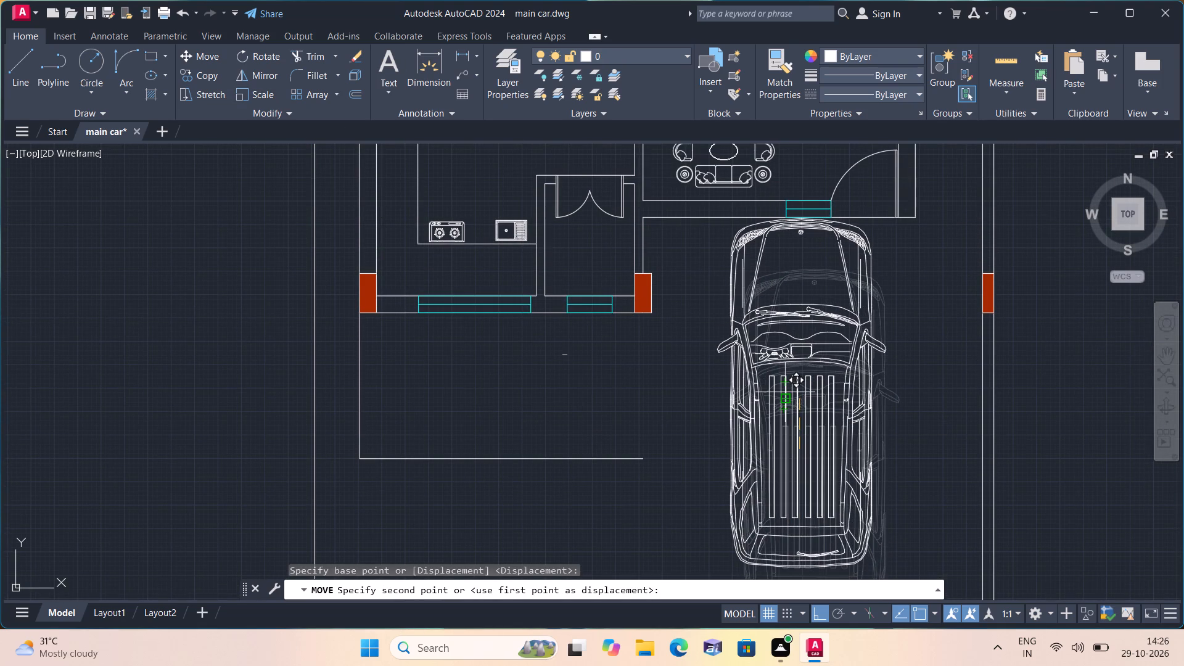
key("F8")
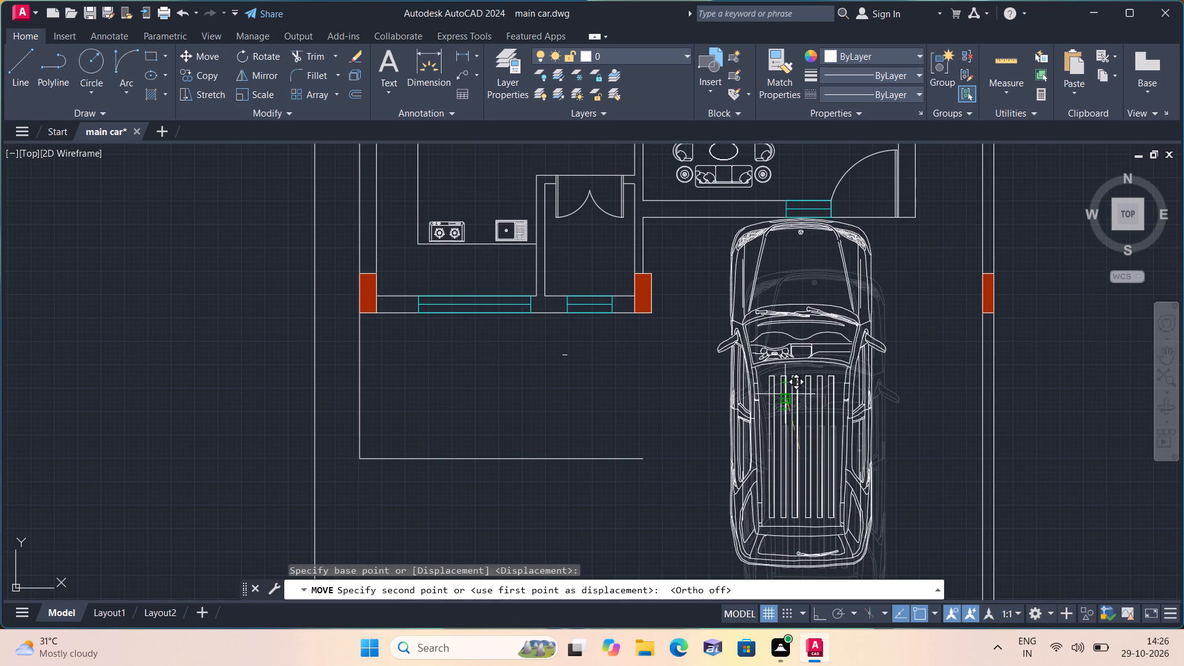
left_click(795, 405)
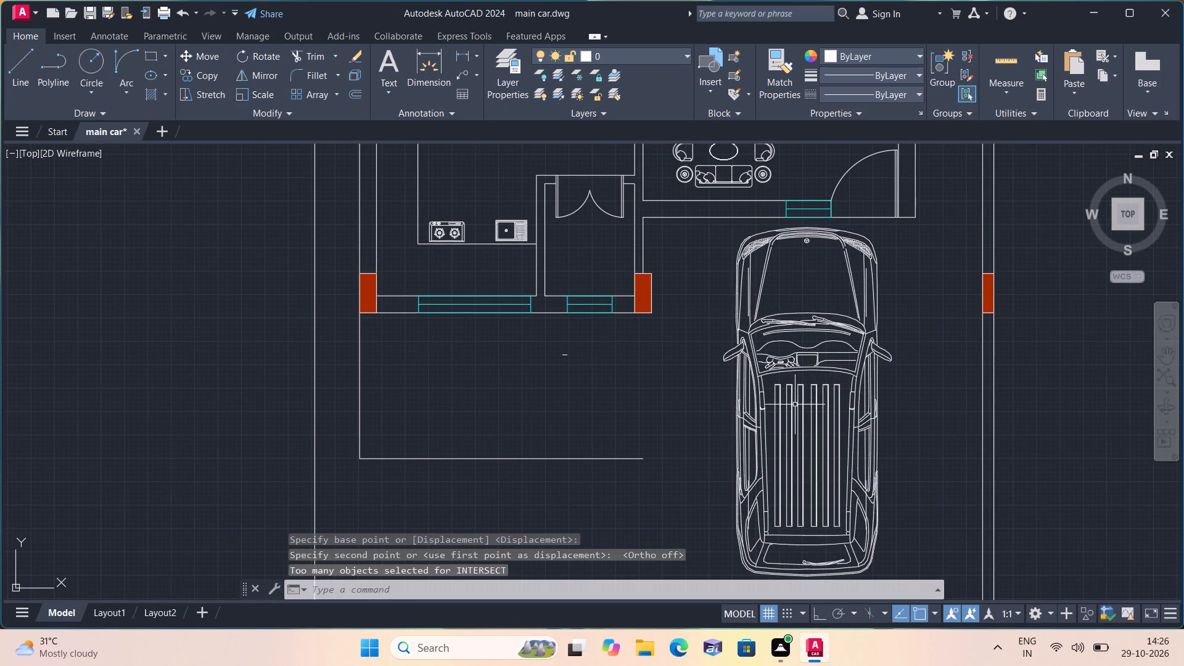
Add multiline text reading MAIN GATE between the rear of the car and the southern plot boundary.
scroll(815, 428, "down", 1)
middle_click_drag(809, 425, 752, 296)
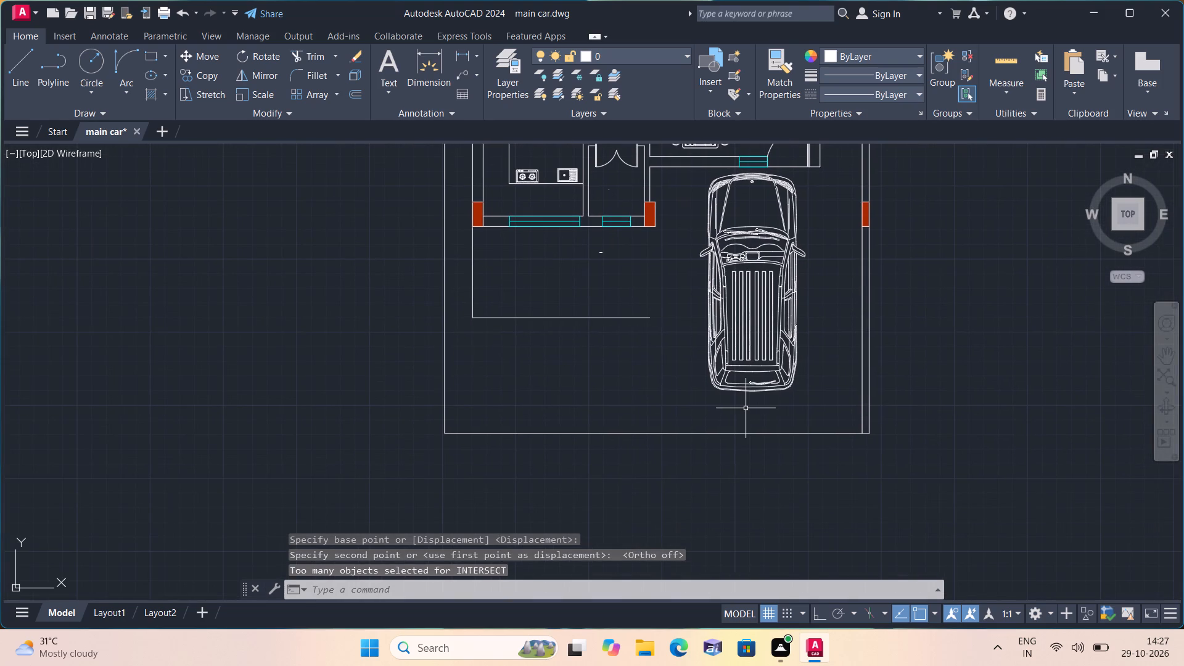
type("MT")
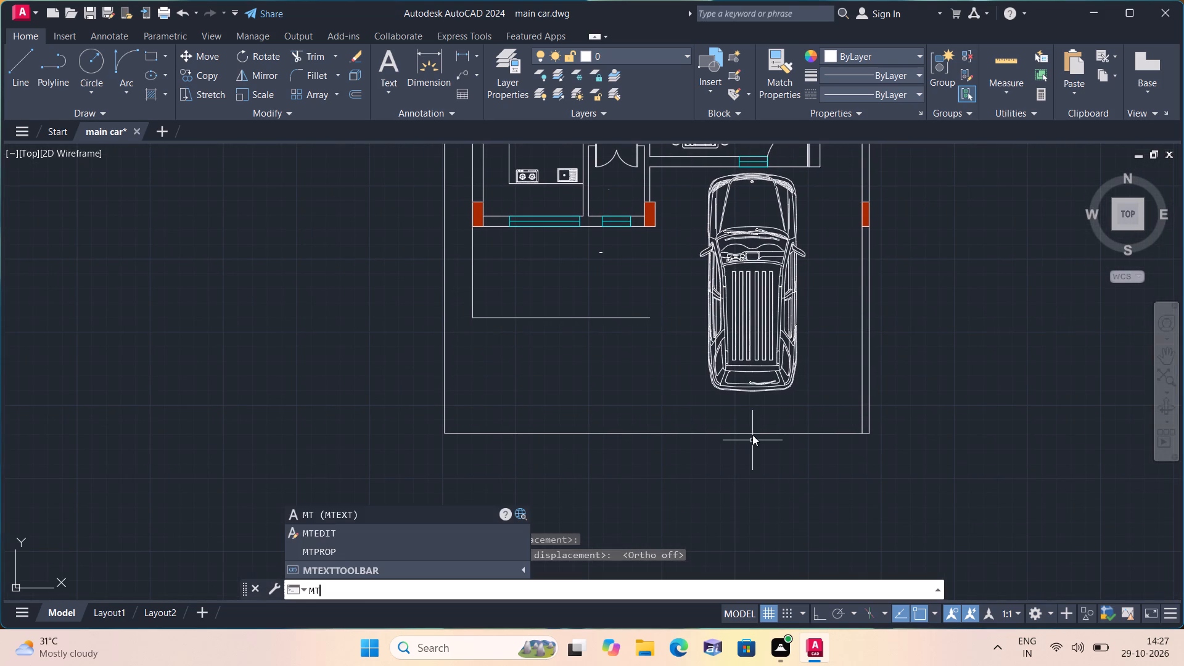
key("v")
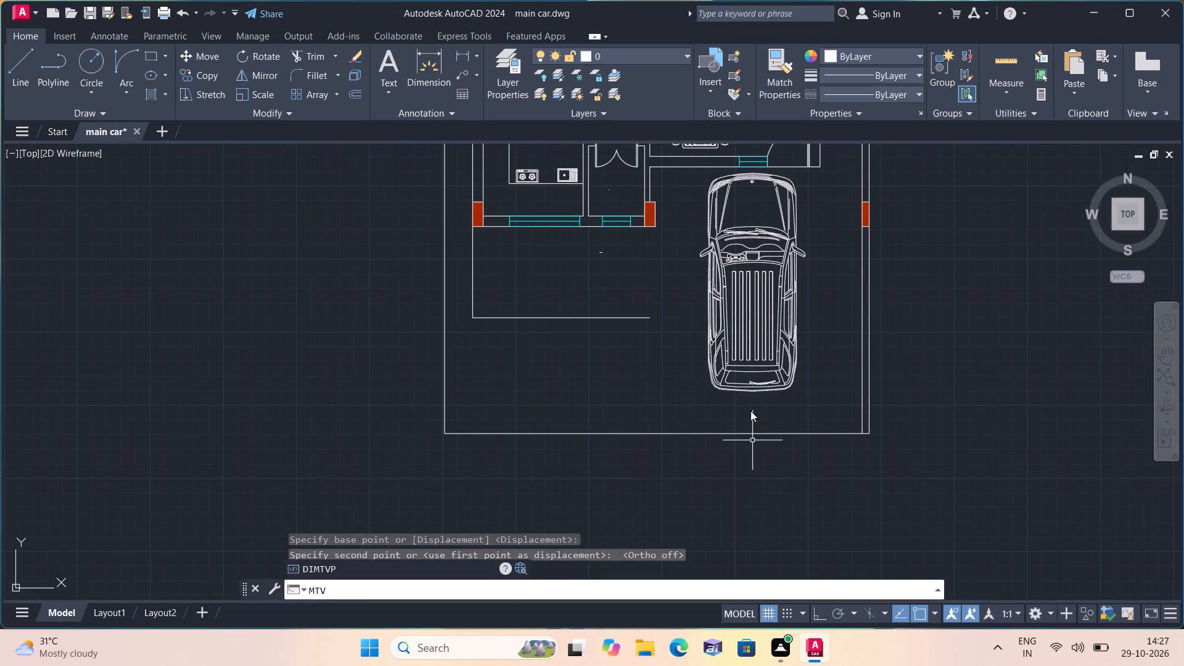
key("BackSpace")
key("space")
scroll(764, 422, "up", 2)
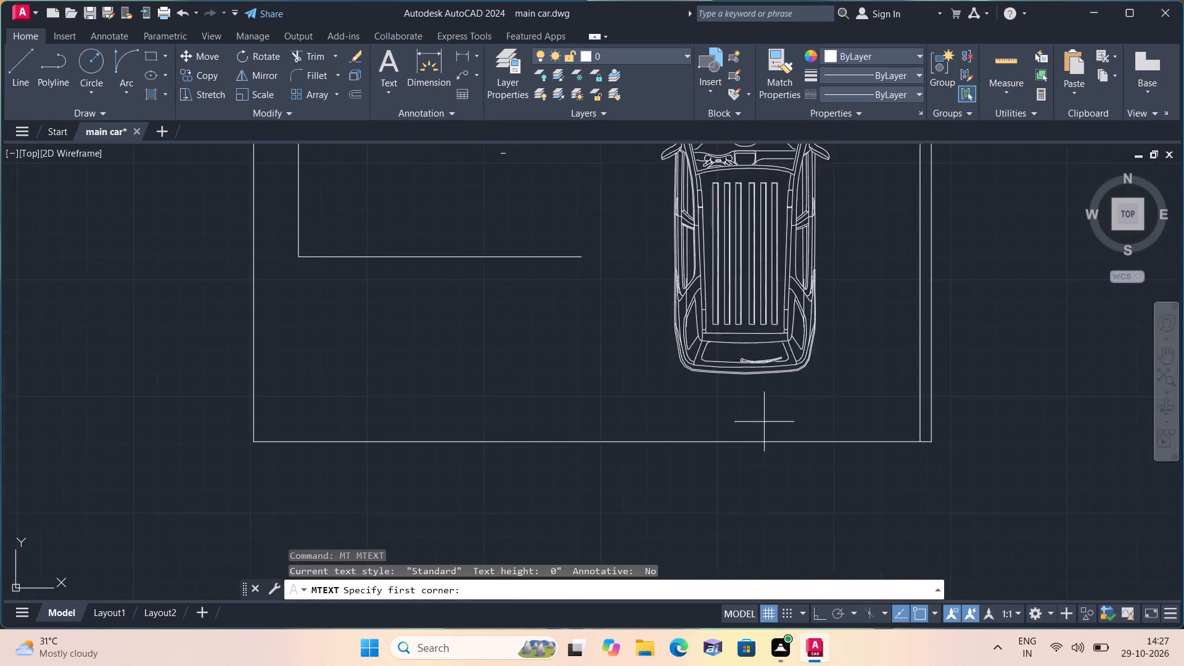
triple_click(745, 421)
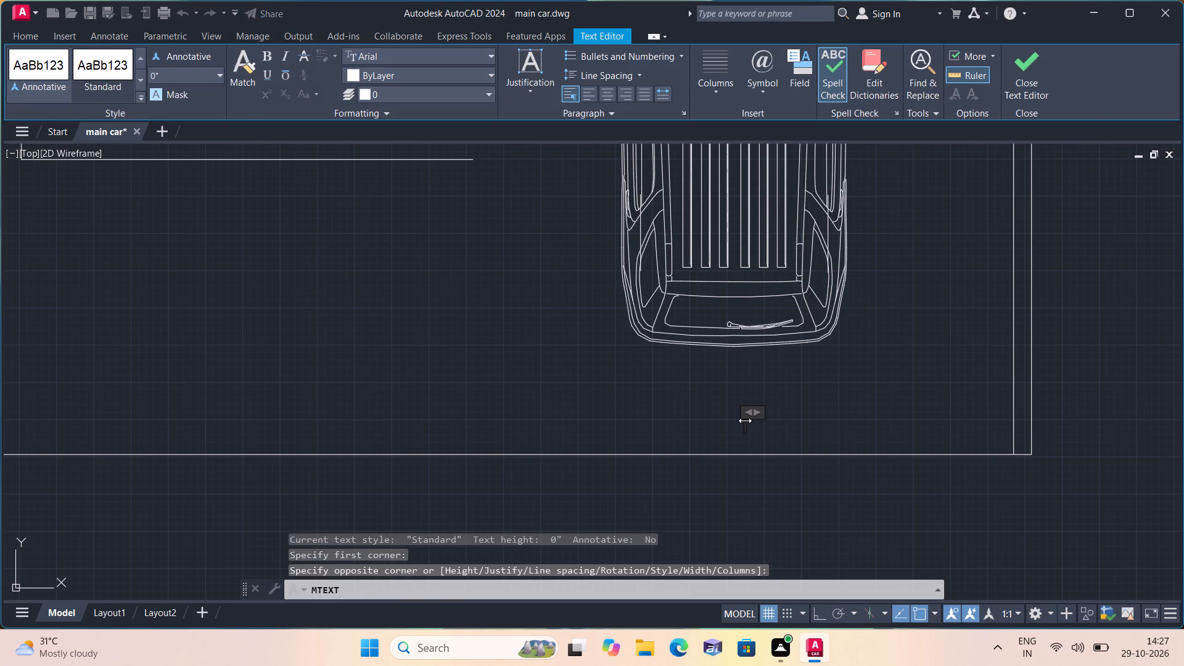
type("MAIN GATE")
left_click(598, 361)
Add a vertical linear dimension for the balcony's depth, from its south edge to the kitchen's south wall, near the balcony's west side.
middle_click_drag(598, 361, 655, 383)
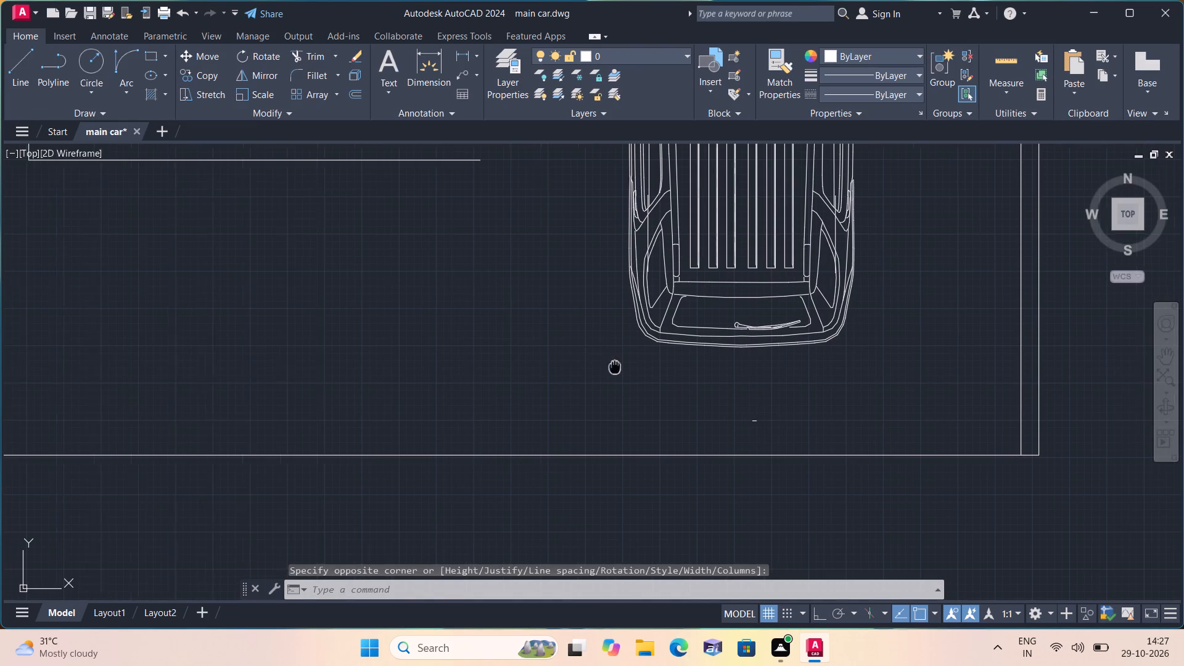
middle_click_drag(655, 383, 754, 443)
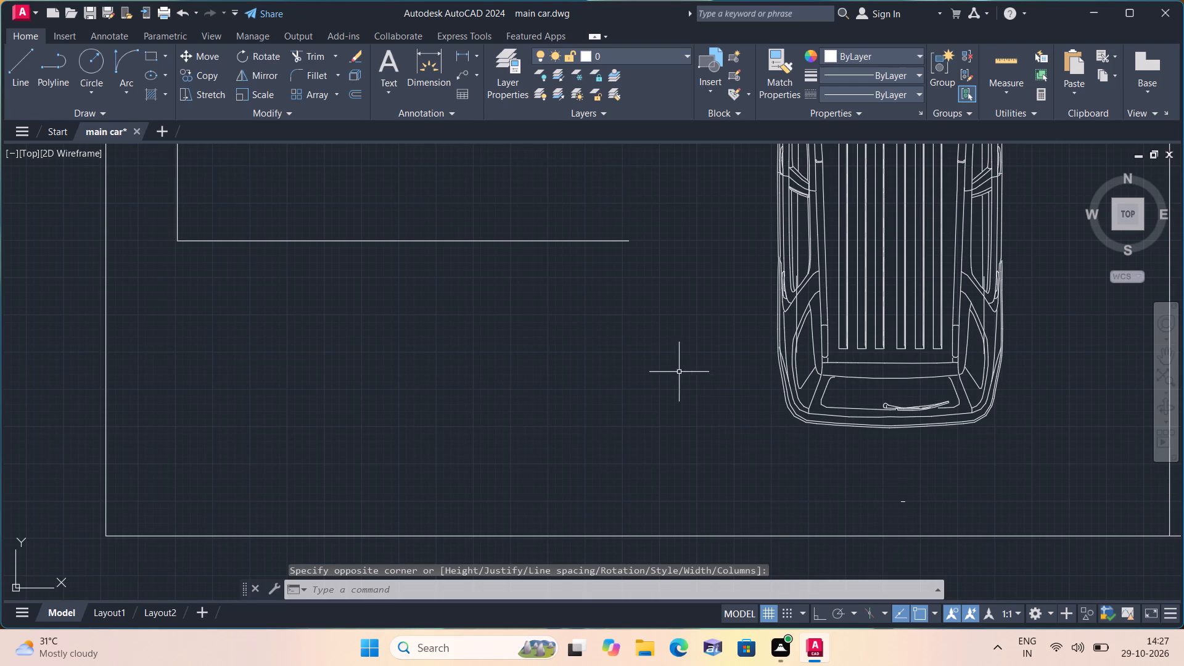
left_click(463, 57)
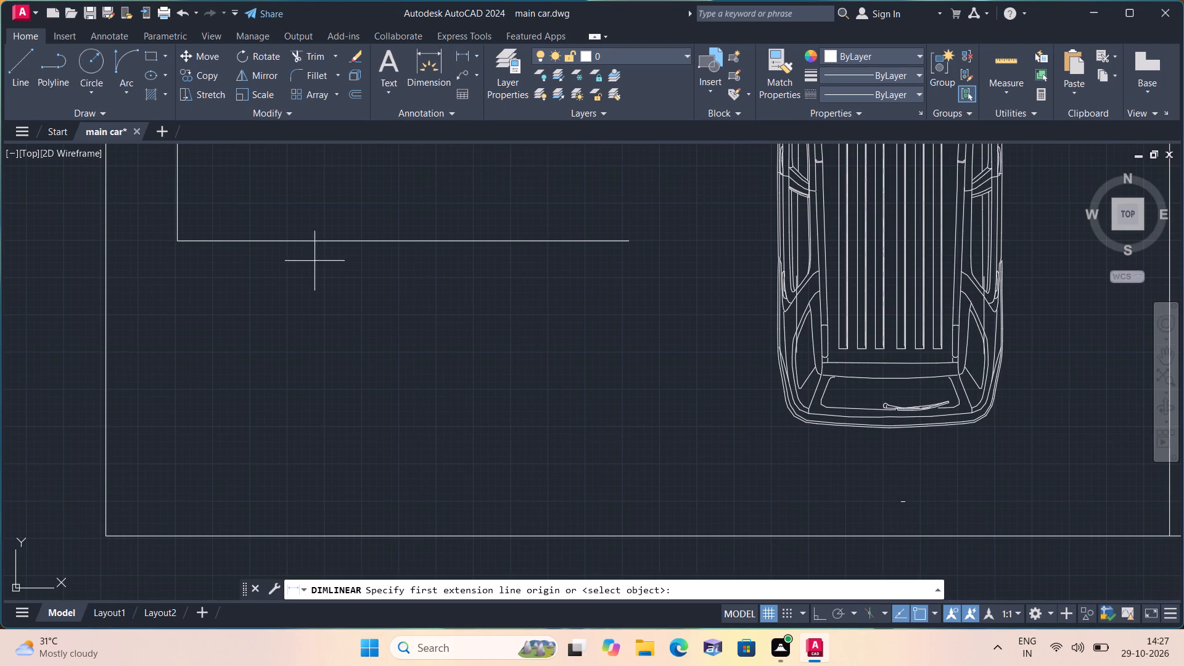
left_click(213, 246)
middle_click_drag(228, 350, 236, 249)
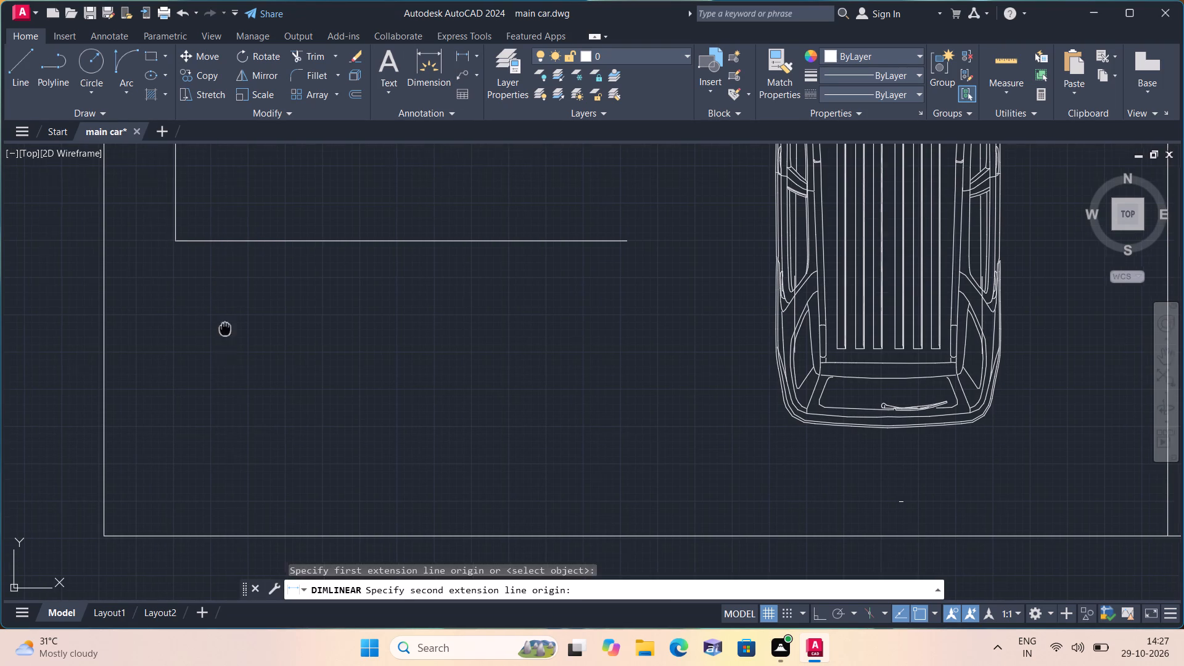
middle_click_drag(236, 249, 237, 235)
scroll(237, 236, "down", 2)
middle_click_drag(239, 266, 261, 297)
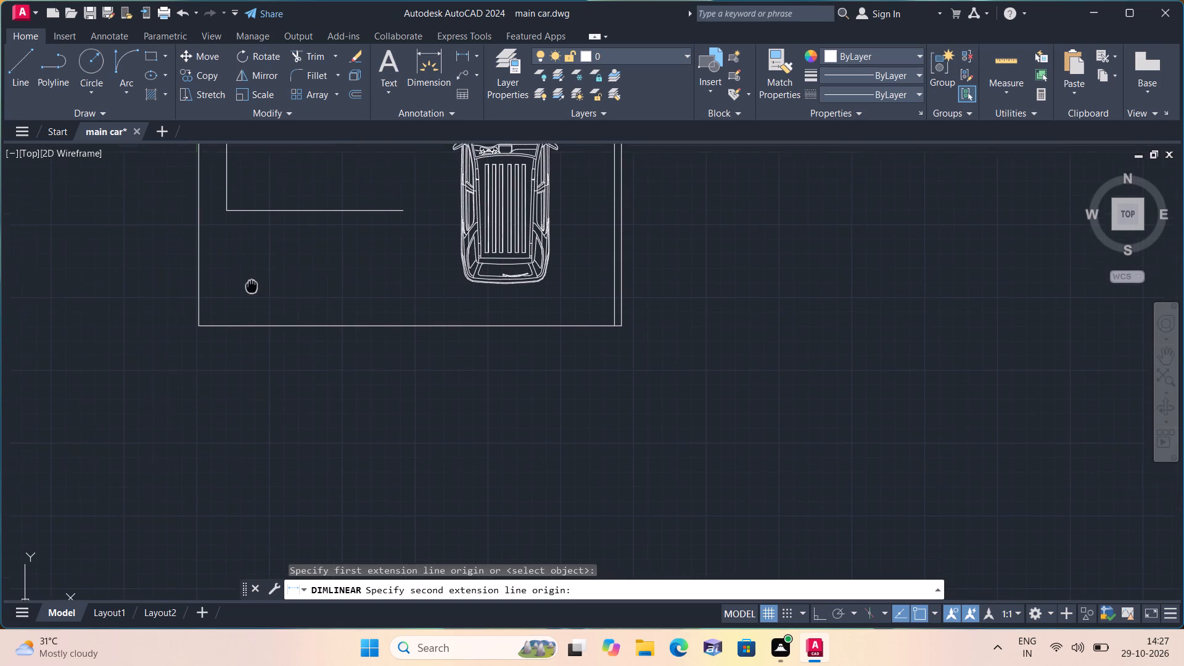
middle_click_drag(261, 297, 268, 311)
scroll(264, 261, "down", 1)
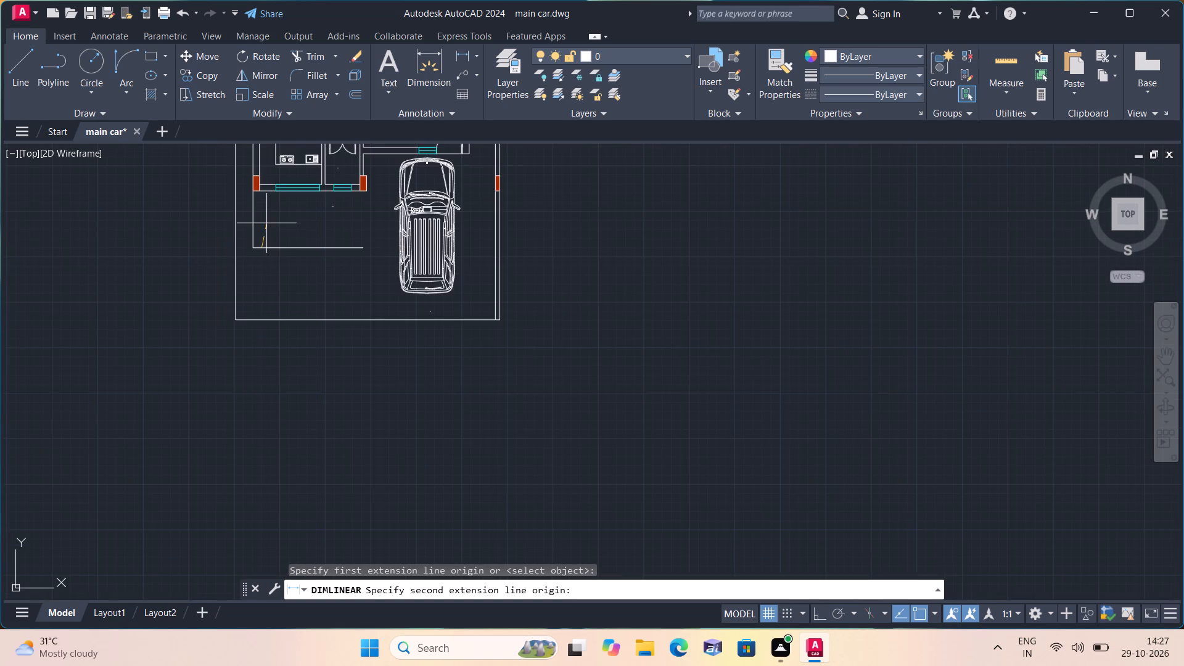
middle_click_drag(266, 223, 285, 265)
scroll(284, 264, "up", 3)
scroll(281, 253, "down", 1)
middle_click_drag(280, 253, 293, 315)
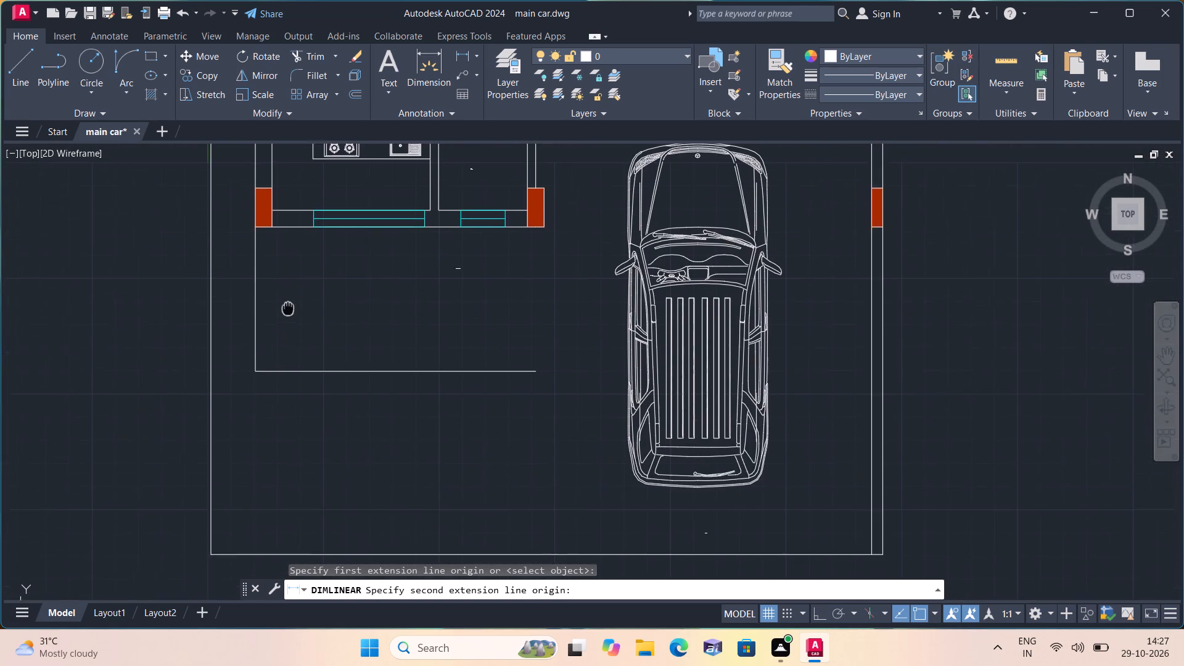
scroll(284, 248, "up", 2)
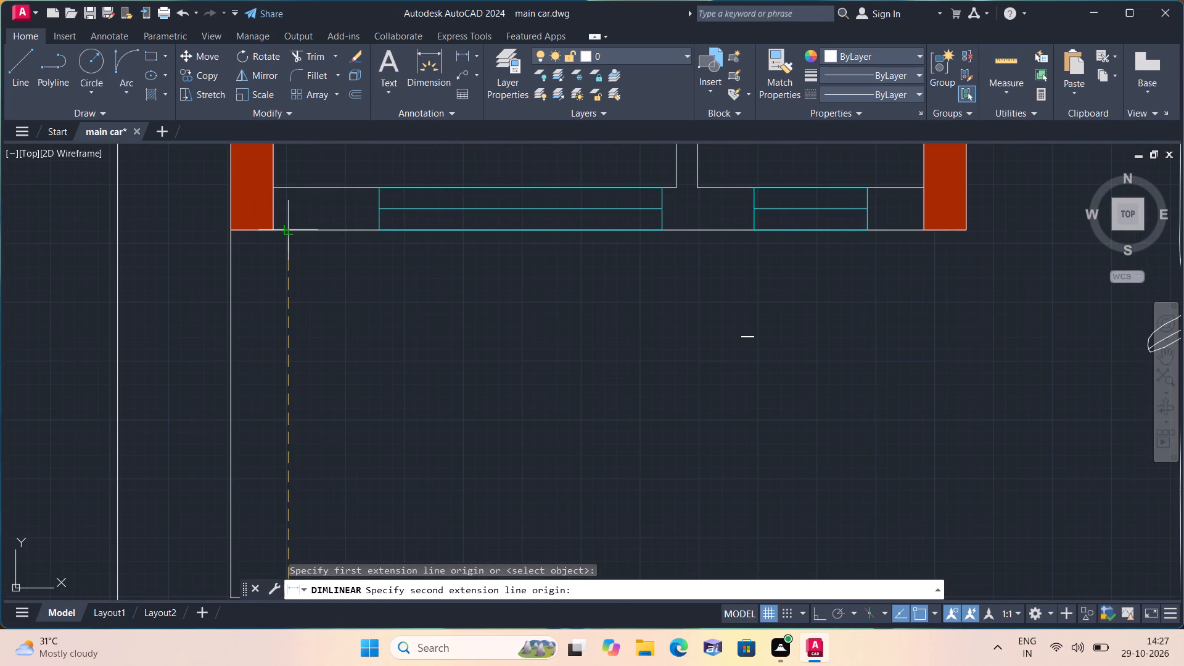
left_click(292, 229)
left_click(292, 259)
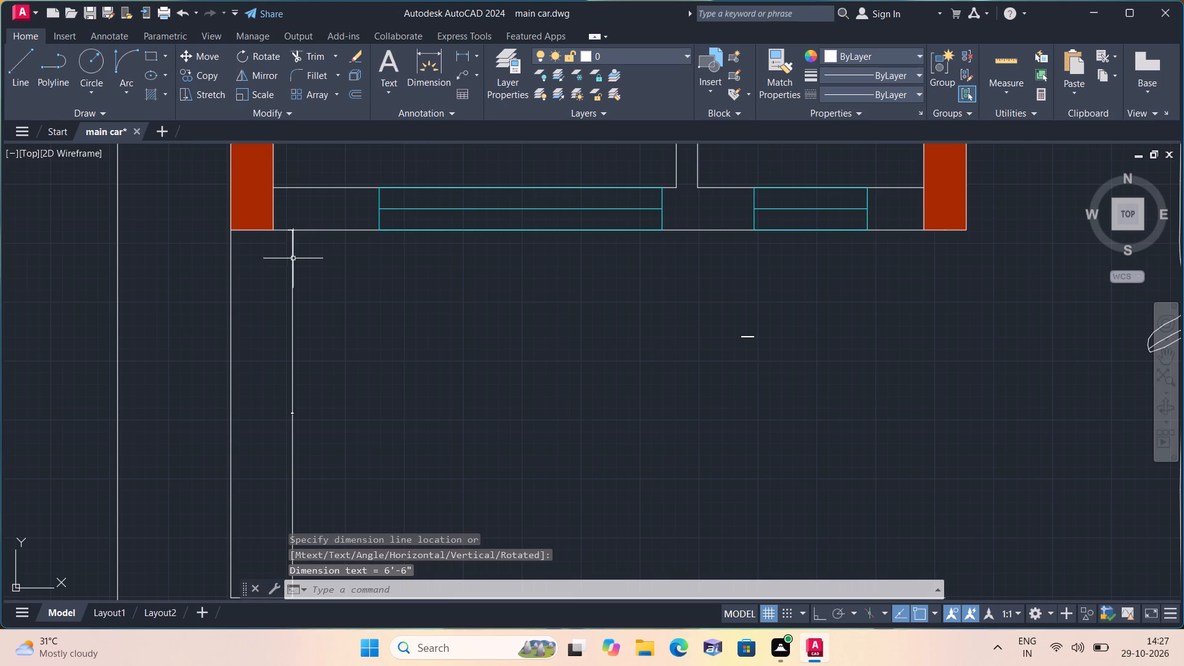
Add a vertical linear dimension from the living room's south wall to the southern plot boundary, just west of the car.
left_click(462, 57)
scroll(579, 338, "down", 2)
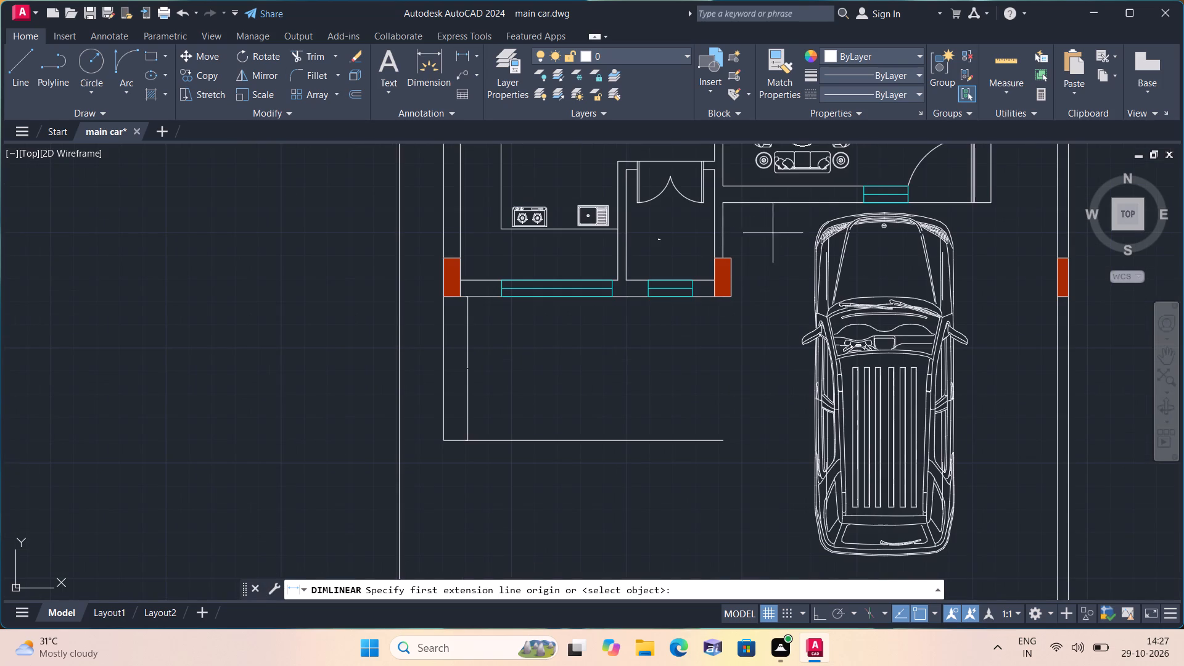
left_click(767, 205)
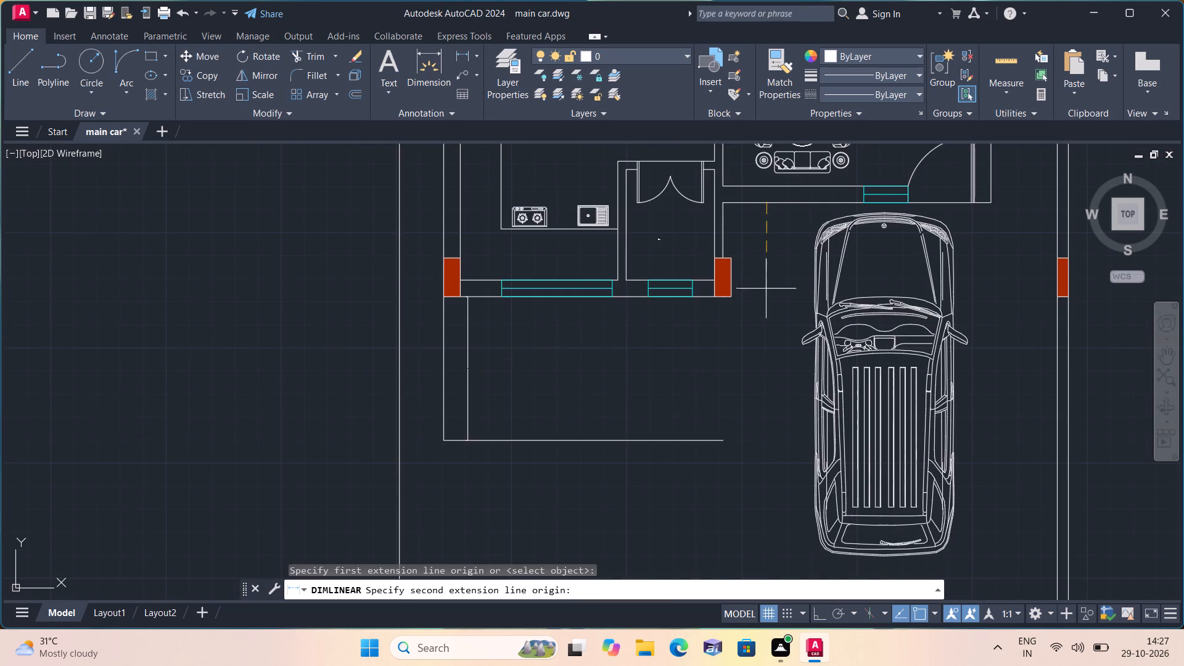
middle_click_drag(770, 366, 762, 277)
scroll(759, 350, "down", 2)
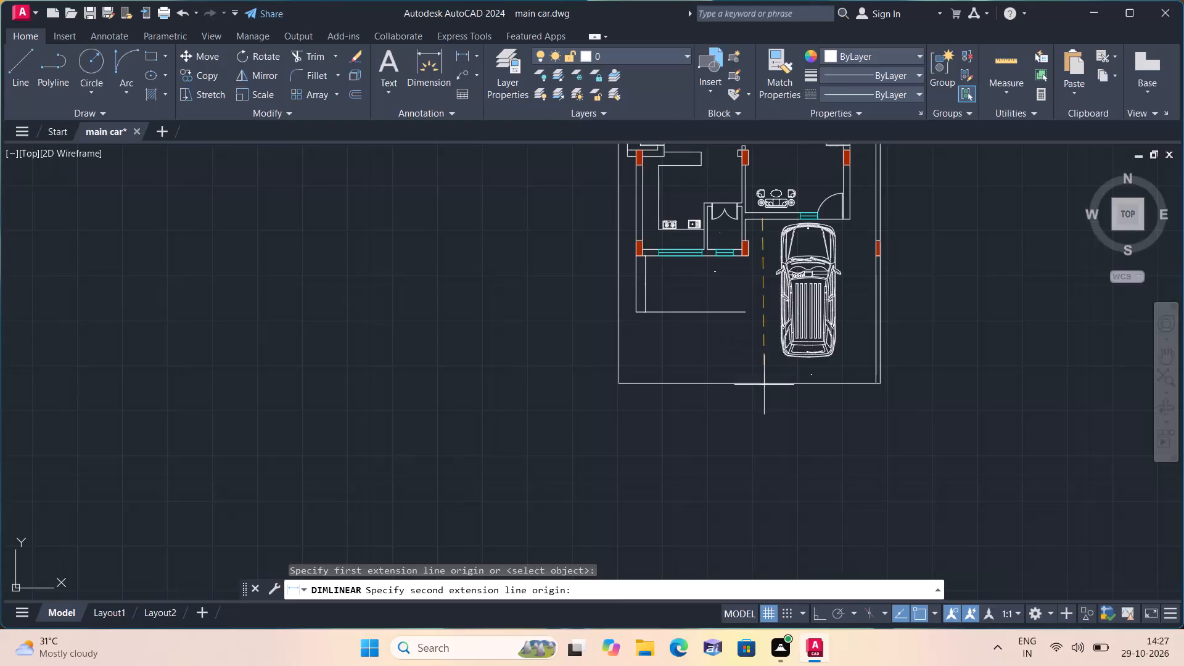
scroll(764, 385, "up", 1)
left_click(764, 385)
left_click(764, 385)
scroll(768, 376, "up", 1)
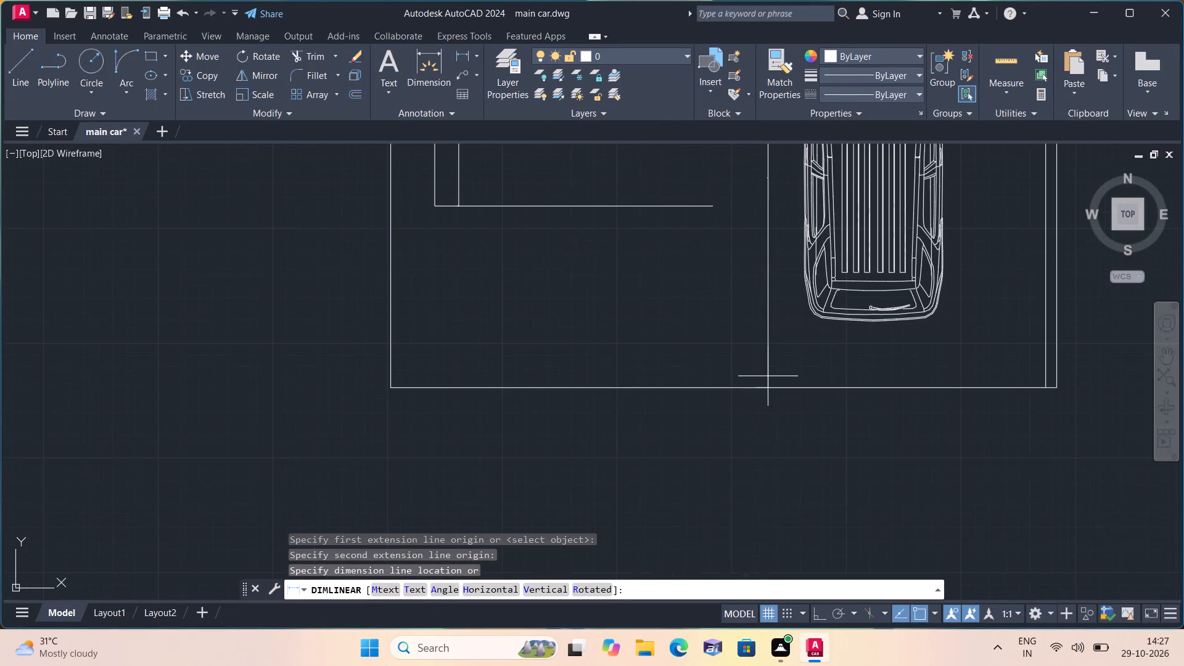
left_click(757, 377)
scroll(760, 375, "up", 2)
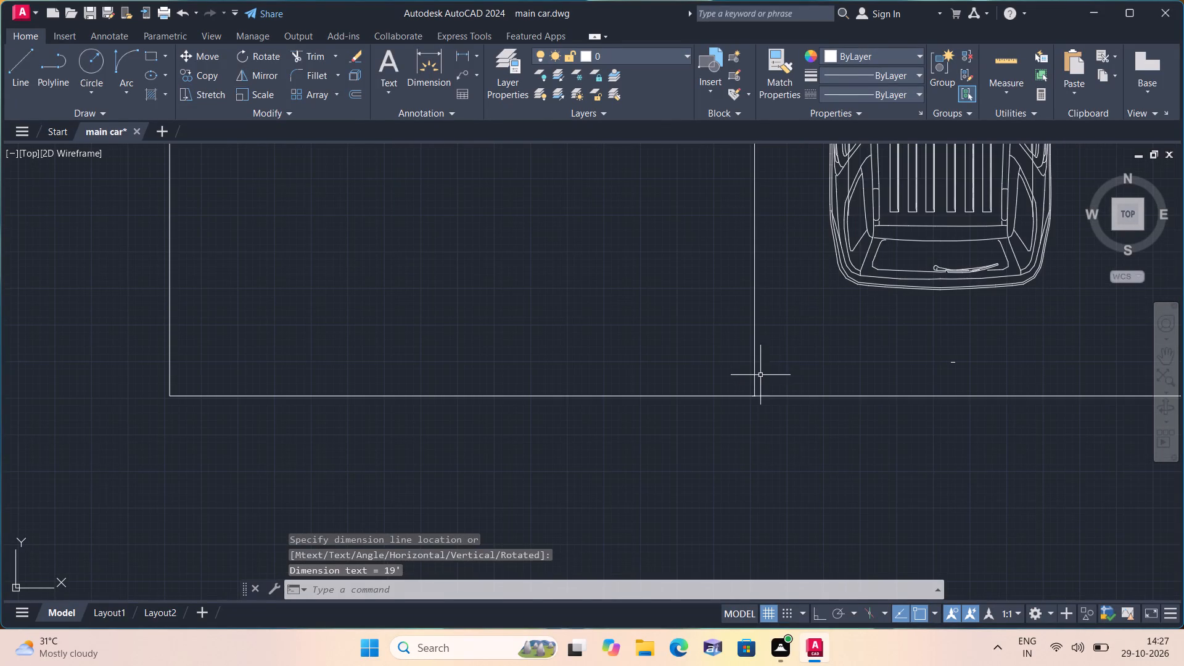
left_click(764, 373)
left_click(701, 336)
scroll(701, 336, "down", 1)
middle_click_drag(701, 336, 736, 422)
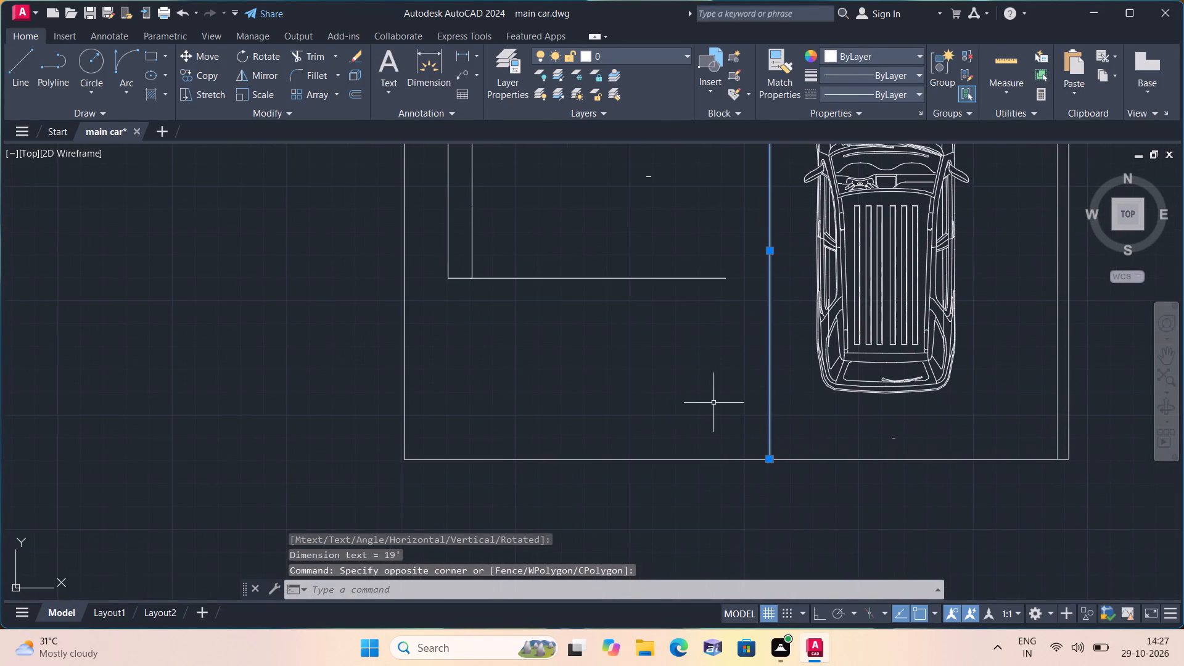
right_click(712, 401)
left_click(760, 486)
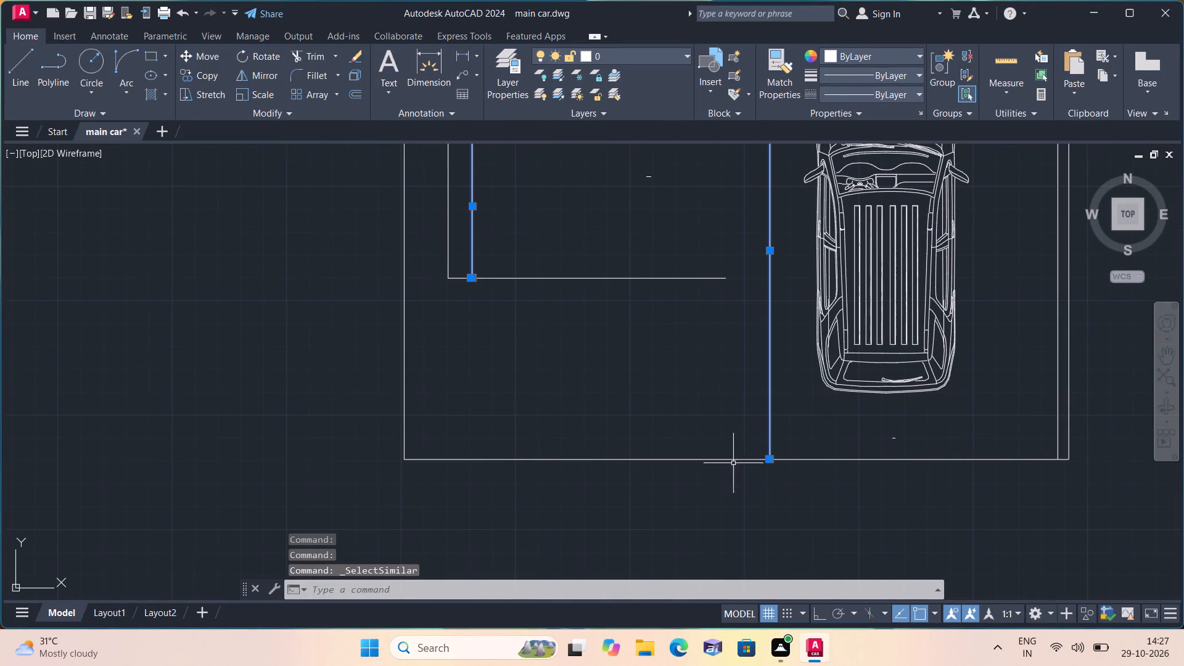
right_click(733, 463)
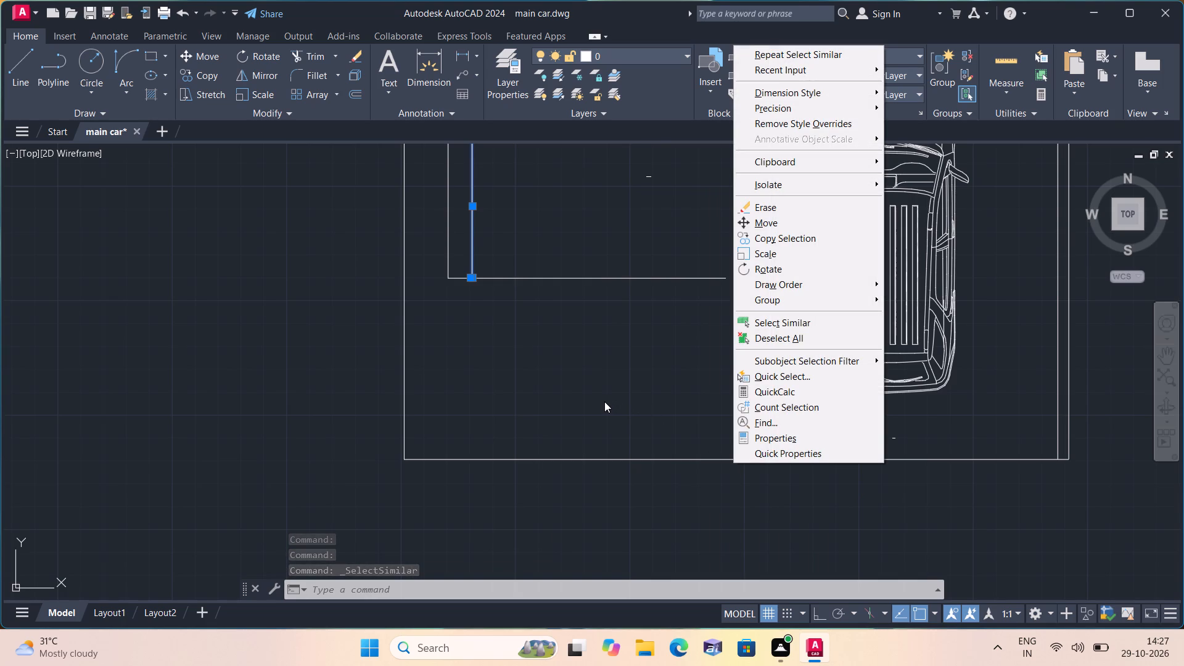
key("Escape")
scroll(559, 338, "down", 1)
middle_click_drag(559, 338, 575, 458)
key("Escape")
Add a horizontal linear dimension from the house's northwest outer corner to the western plot boundary, placed just north of the plot.
scroll(592, 348, "down", 1)
middle_click_drag(588, 347, 567, 470)
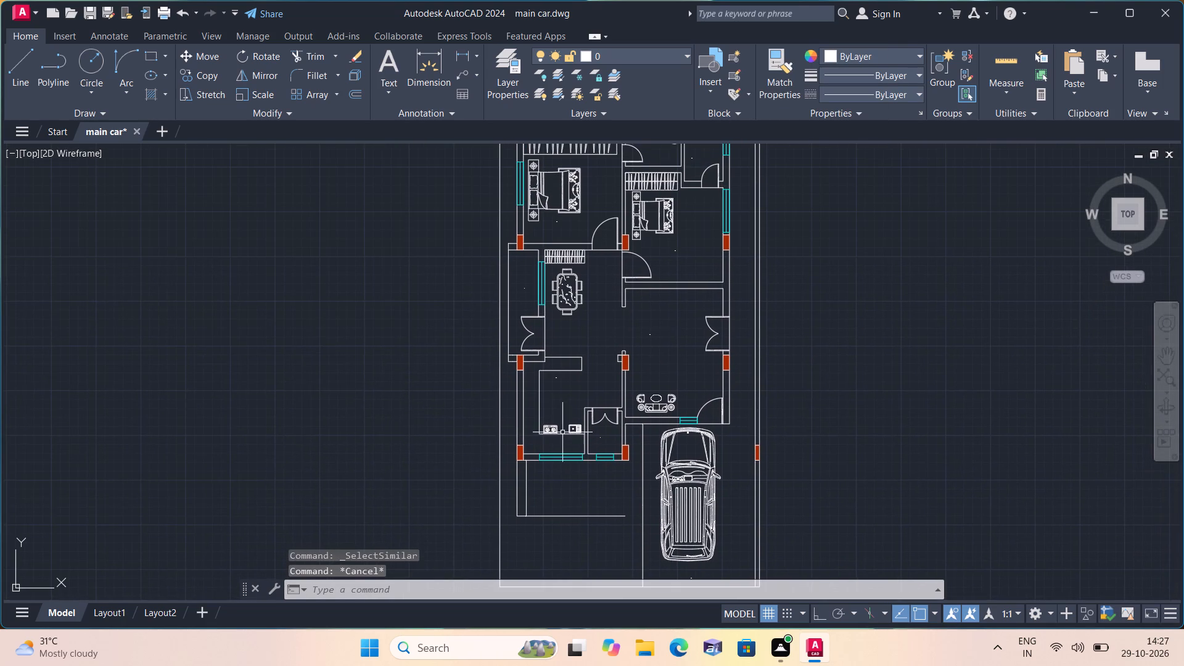
middle_click_drag(544, 412, 534, 464)
scroll(543, 412, "down", 1)
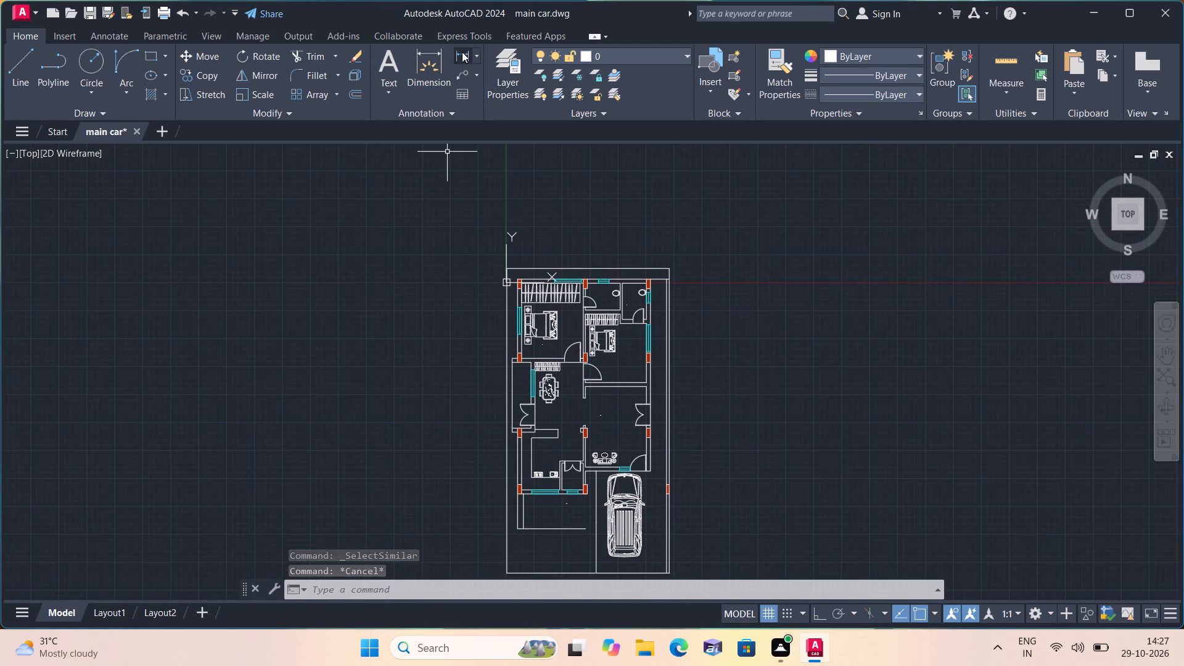
left_click(461, 51)
scroll(530, 277, "up", 6)
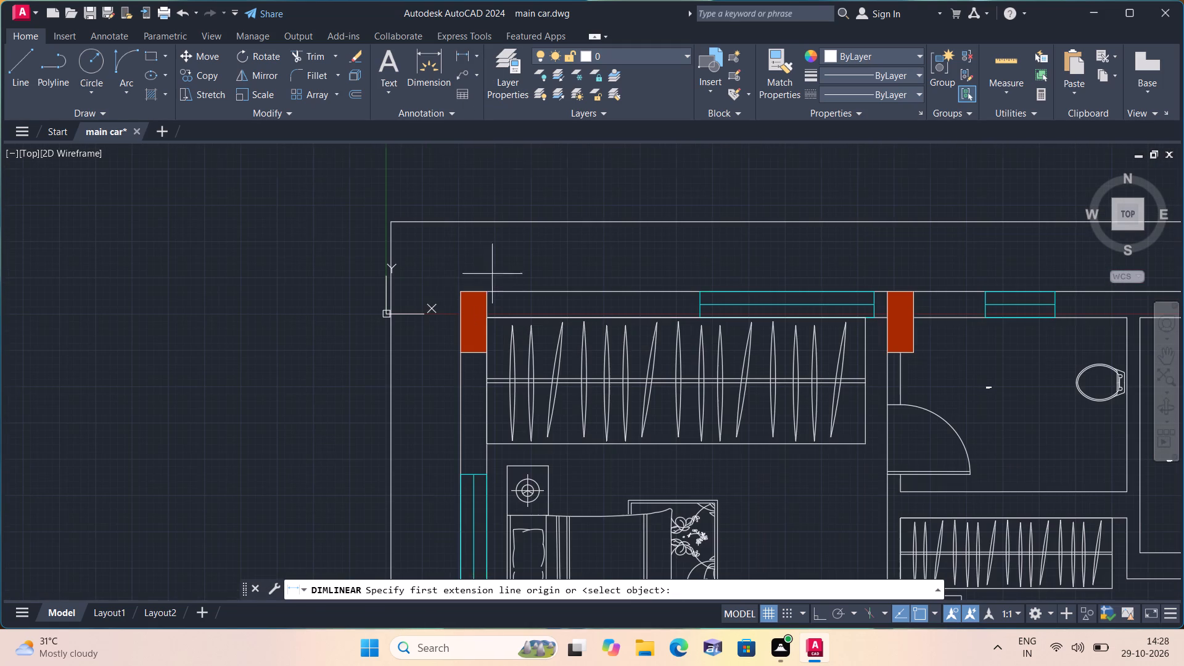
left_click(458, 292)
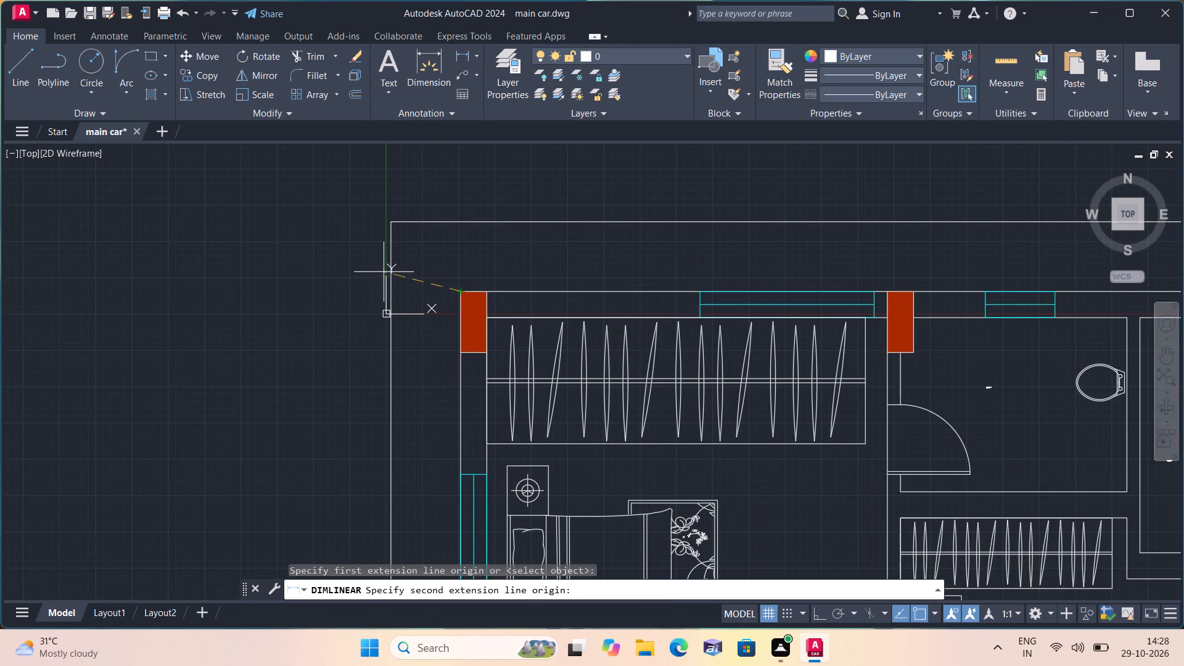
left_click(390, 293)
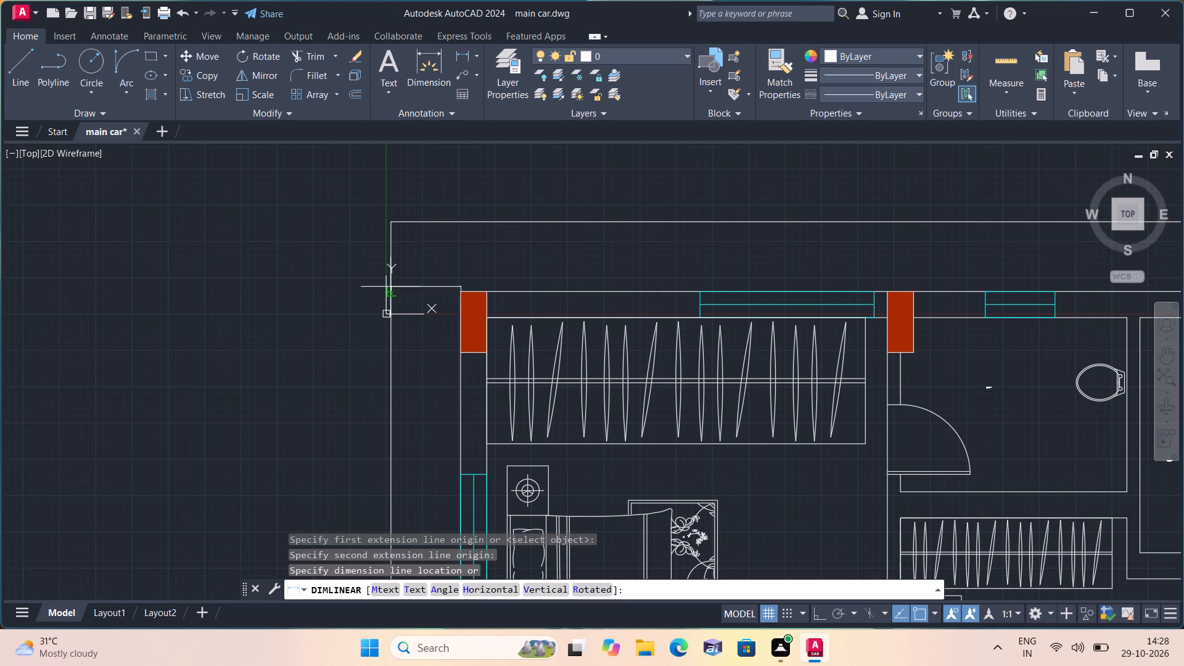
left_click(395, 200)
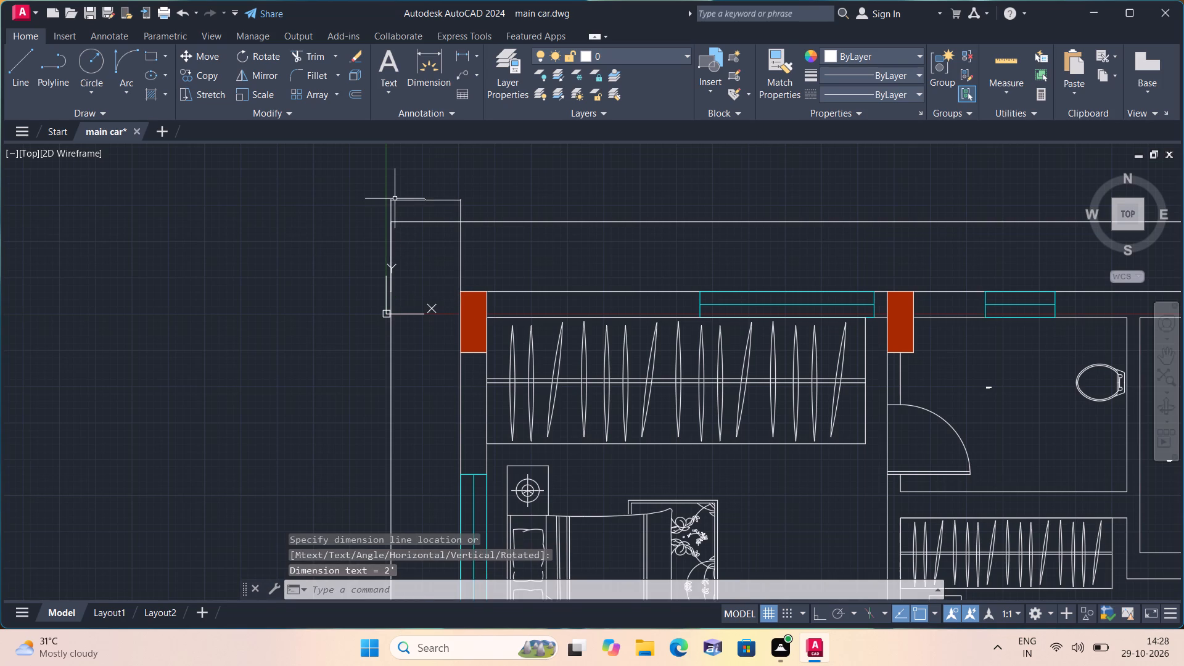
Add a horizontal linear dimension between the house's northwest and northeast outer corners, with its line just north of the plot boundary.
left_click(464, 57)
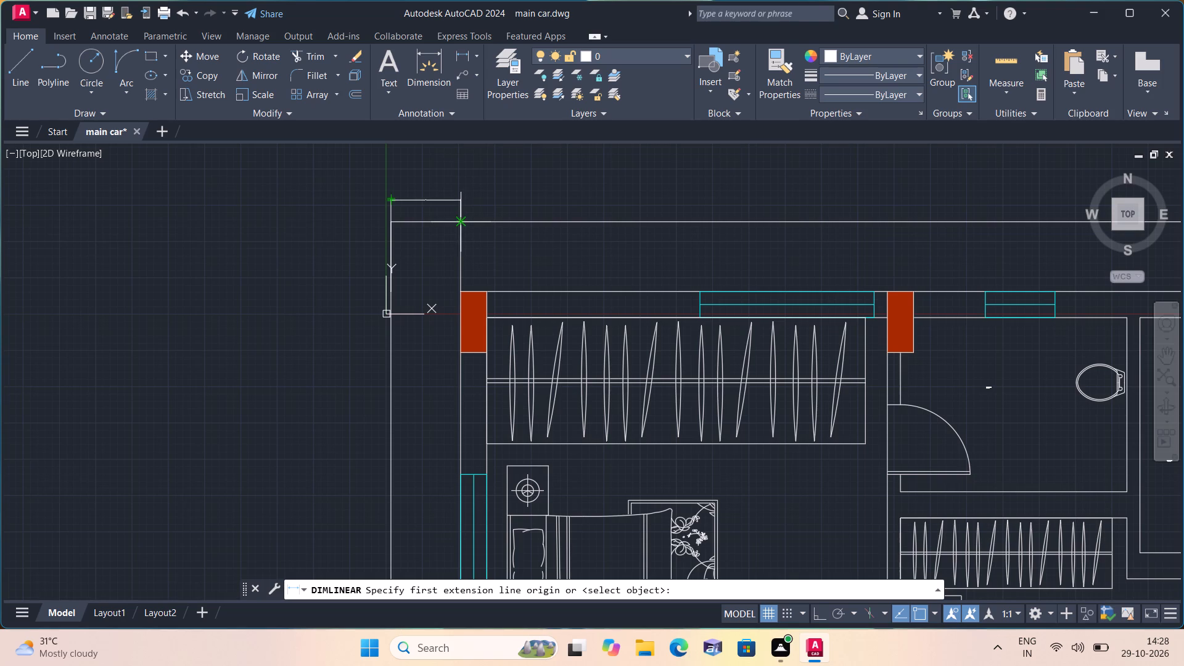
left_click(462, 289)
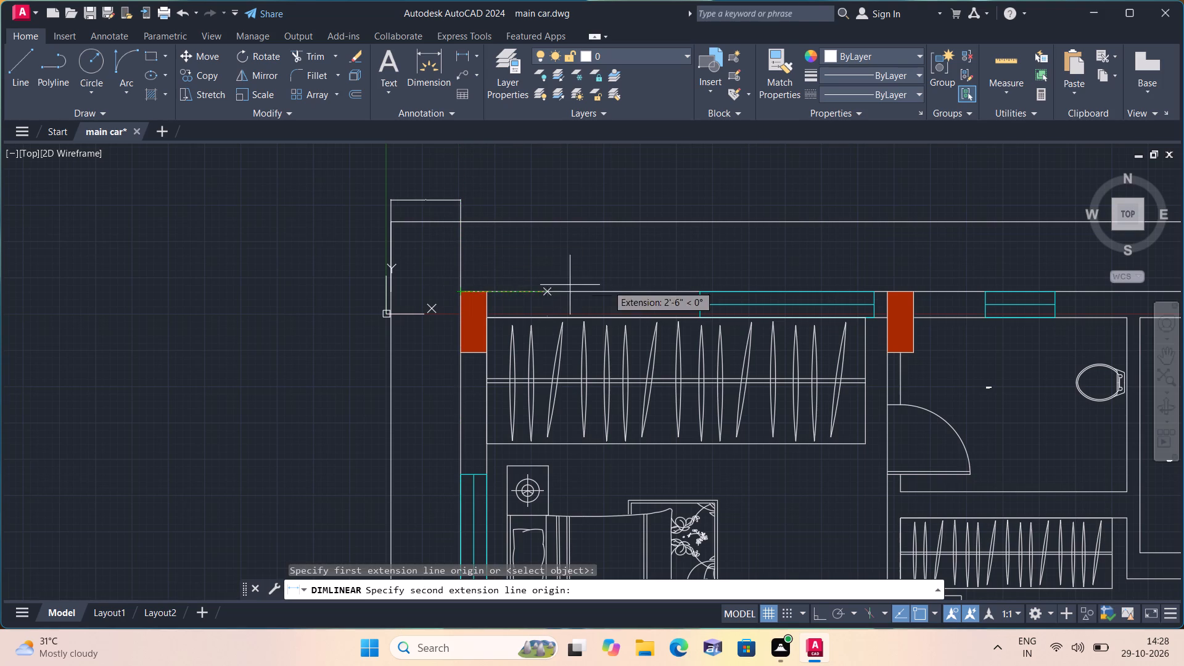
middle_click_drag(656, 283, 553, 290)
scroll(570, 292, "down", 2)
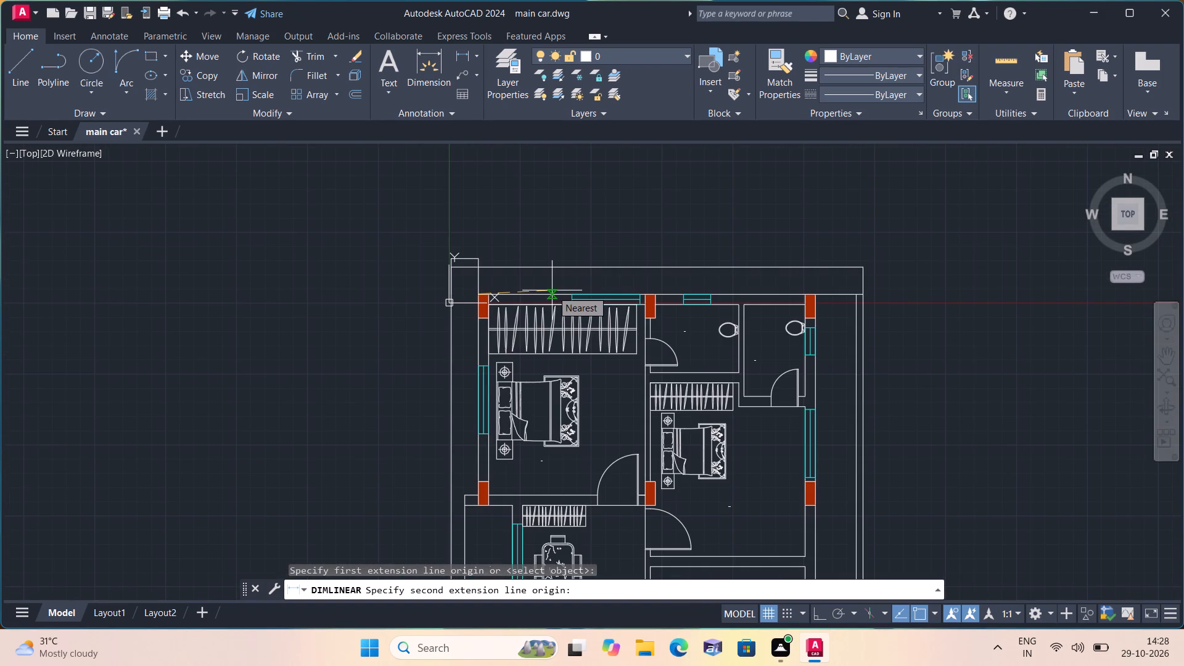
scroll(836, 297, "up", 2)
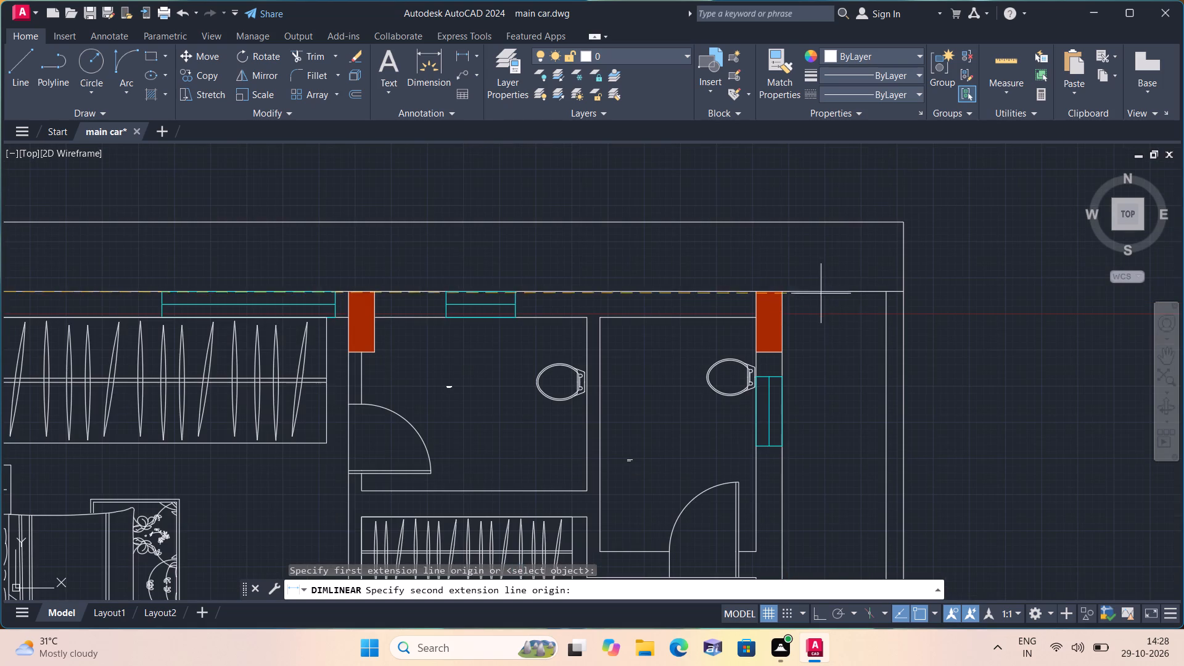
left_click(783, 291)
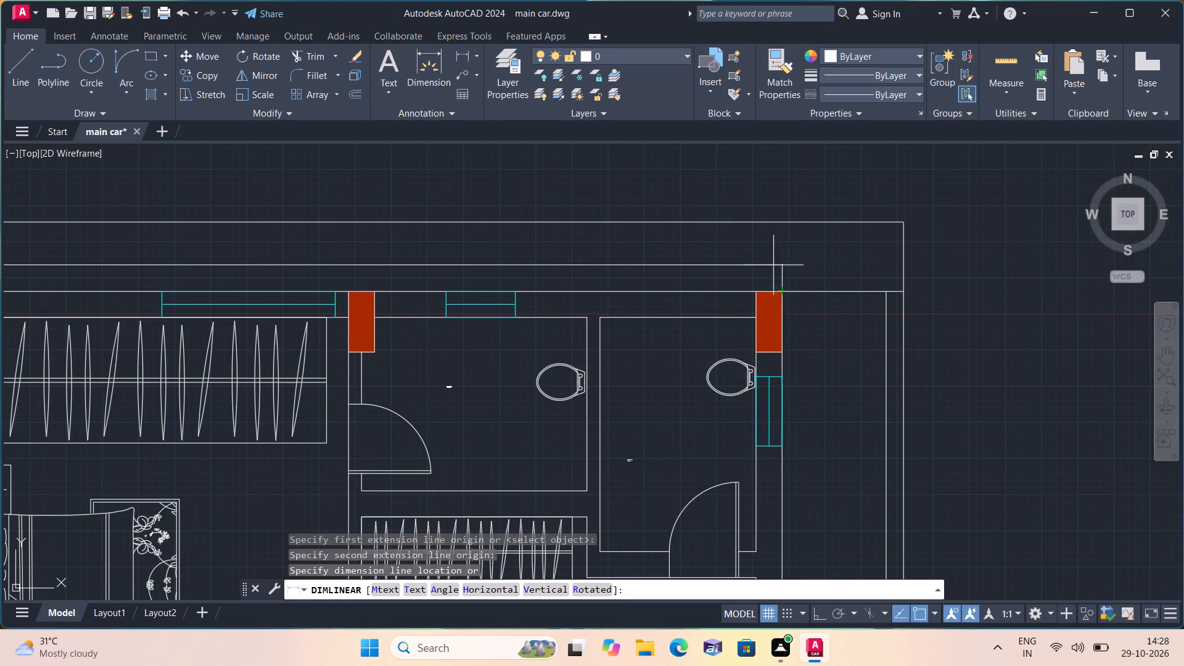
middle_click_drag(765, 183, 799, 248)
scroll(765, 183, "down", 1)
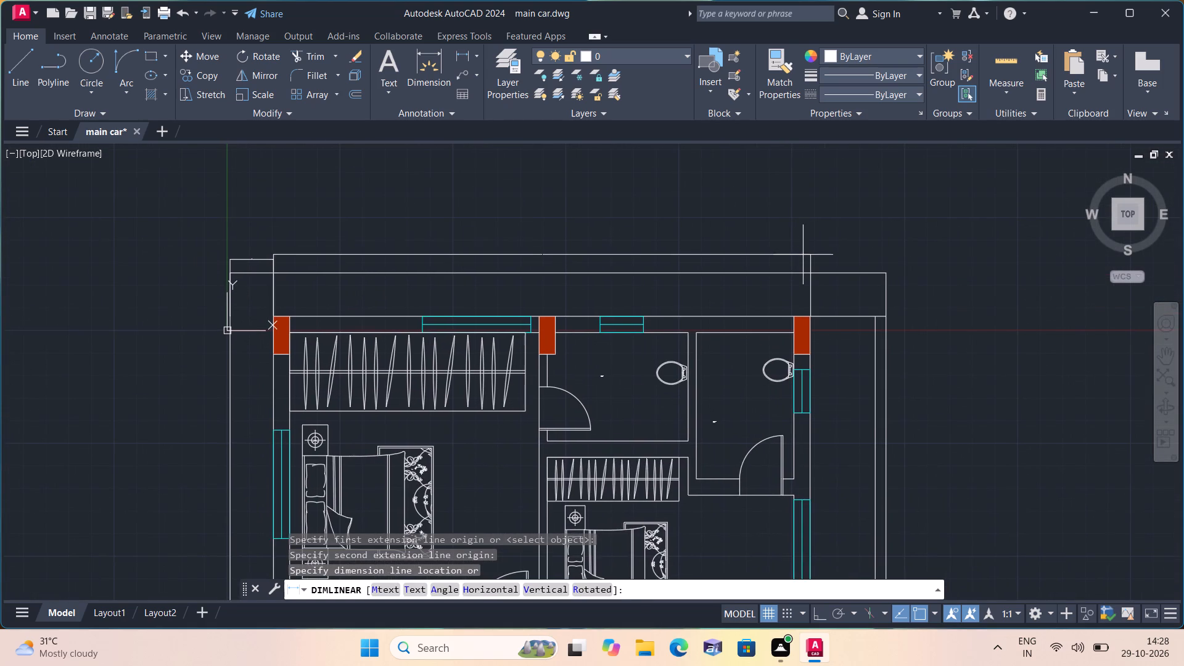
left_click(805, 262)
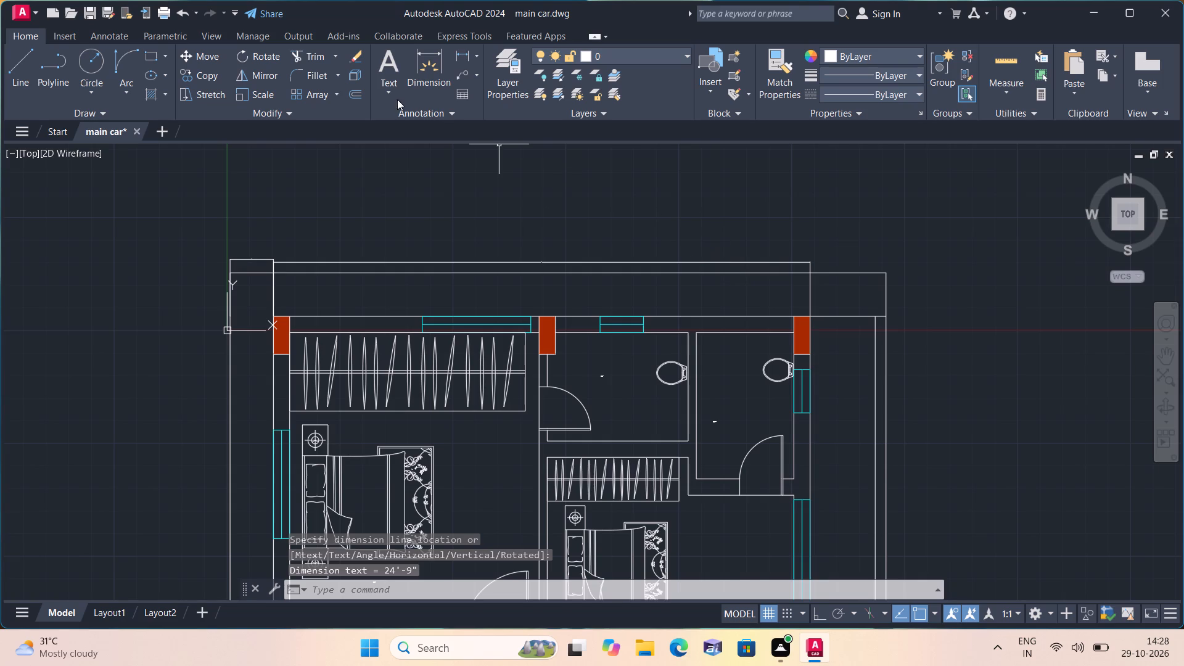
Add a horizontal linear dimension from the house's northeast outer corner to the eastern boundary wall's inner face, placed just north of the plot.
left_click(458, 54)
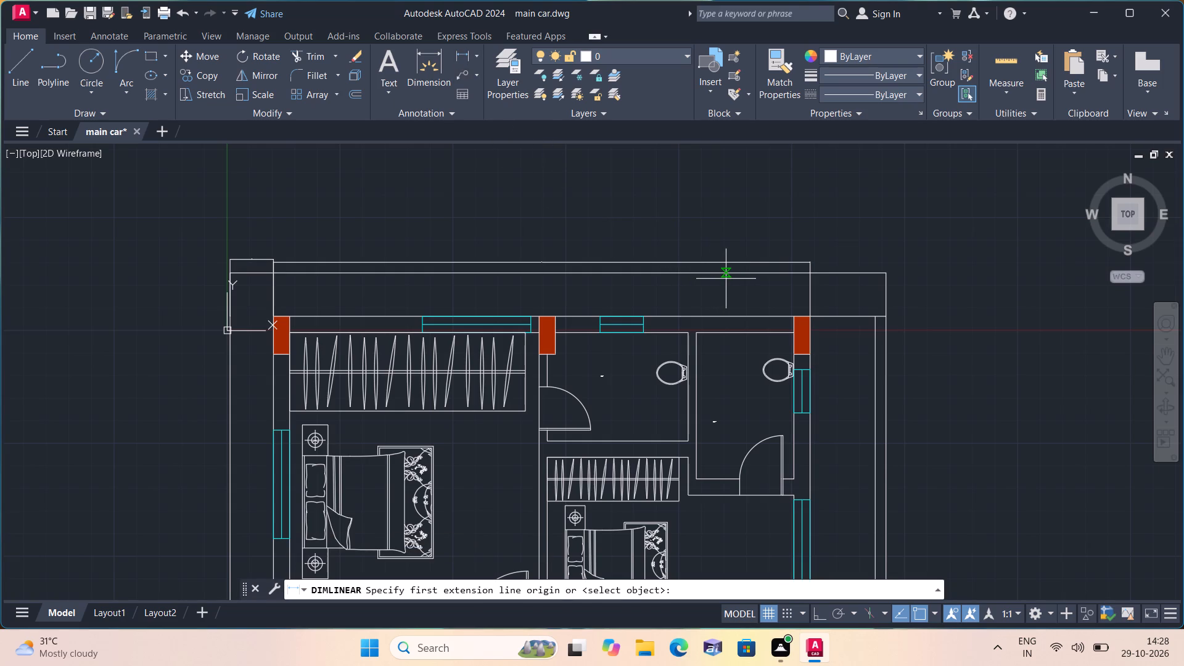
left_click(814, 316)
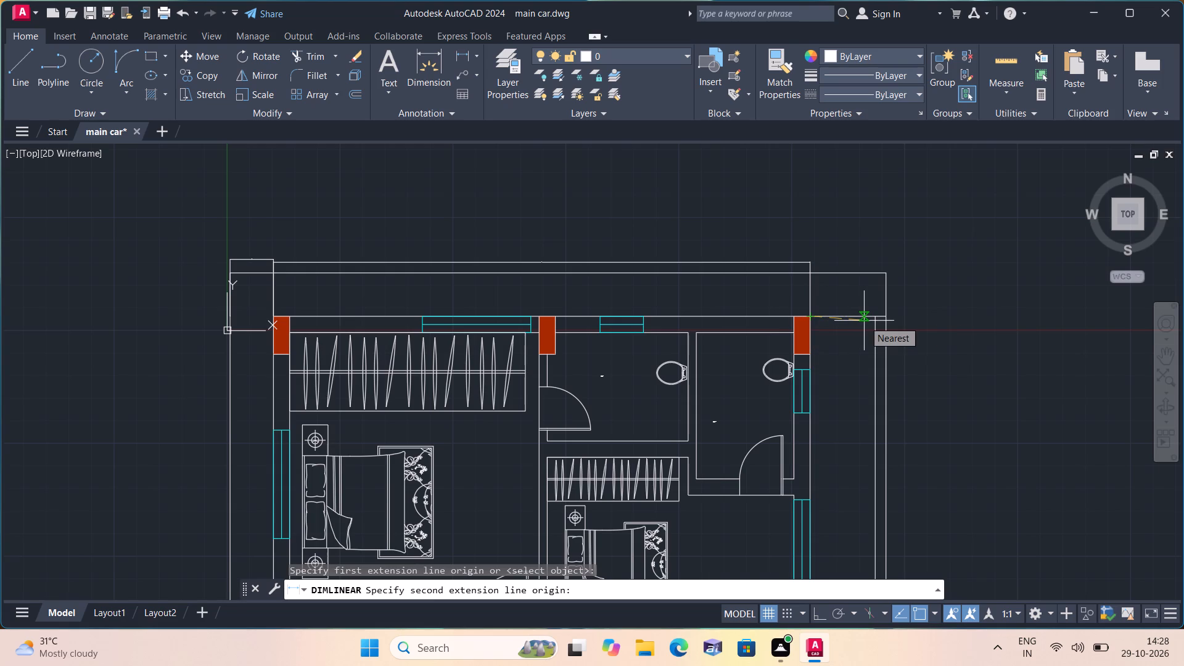
scroll(864, 321, "up", 2)
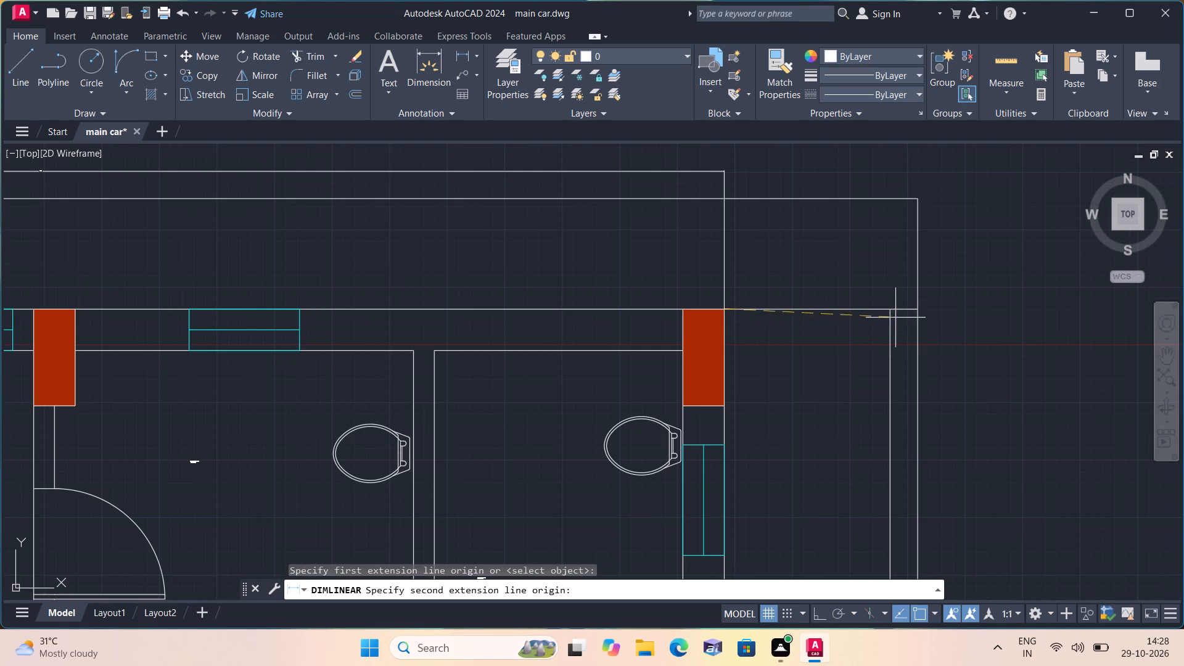
left_click(890, 310)
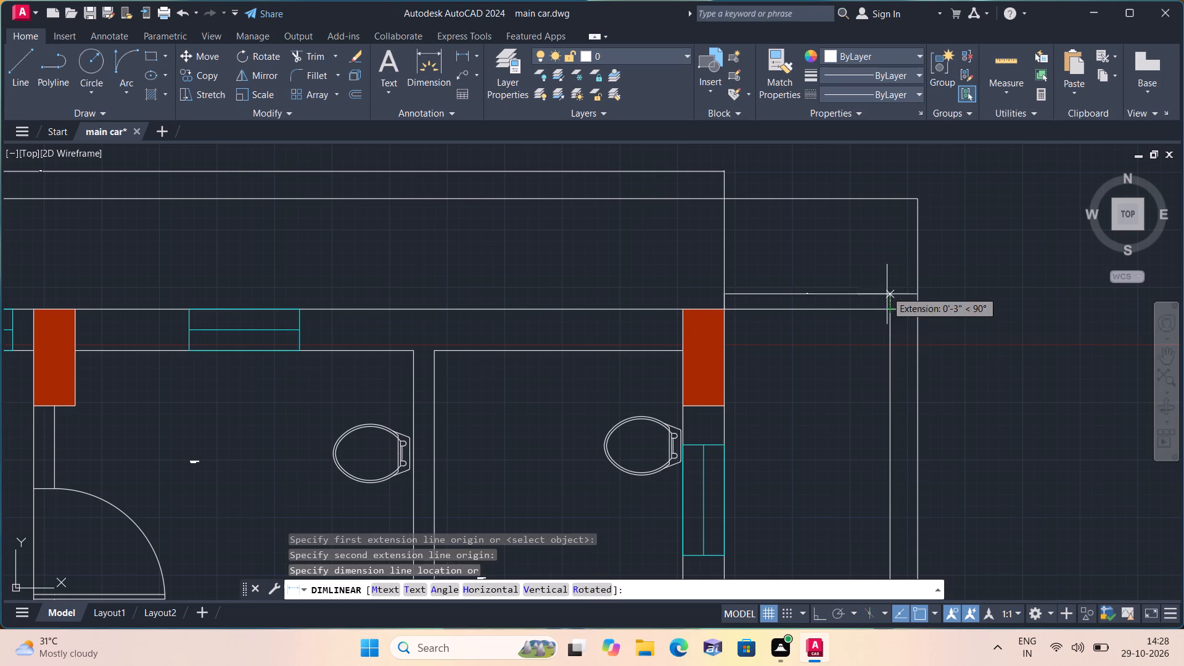
middle_click_drag(877, 257, 868, 323)
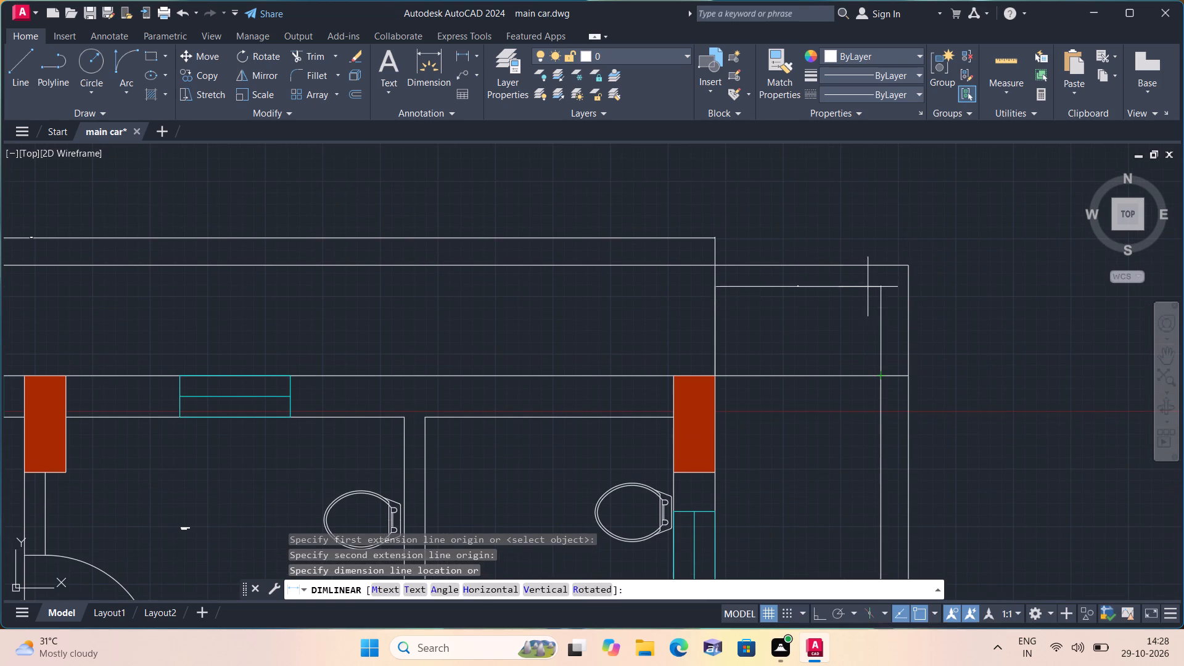
left_click(865, 239)
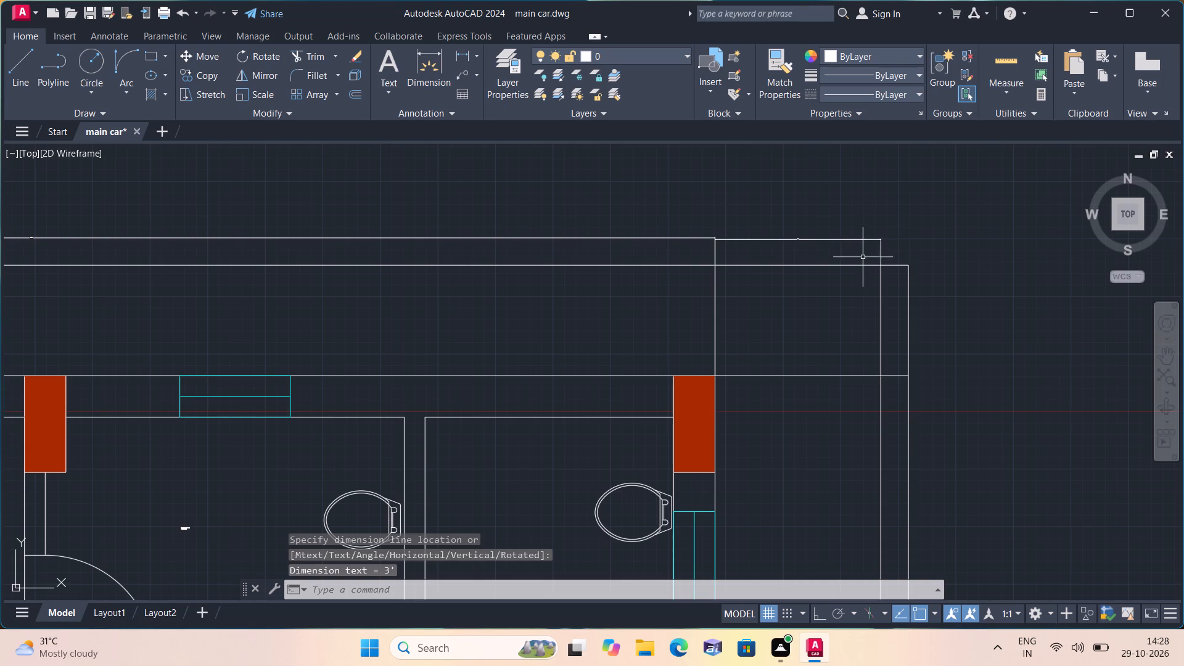
Add a horizontal linear dimension across the eastern boundary wall's thickness at the plot's northeast corner, in line with the neighbouring dimension.
scroll(820, 268, "down", 1)
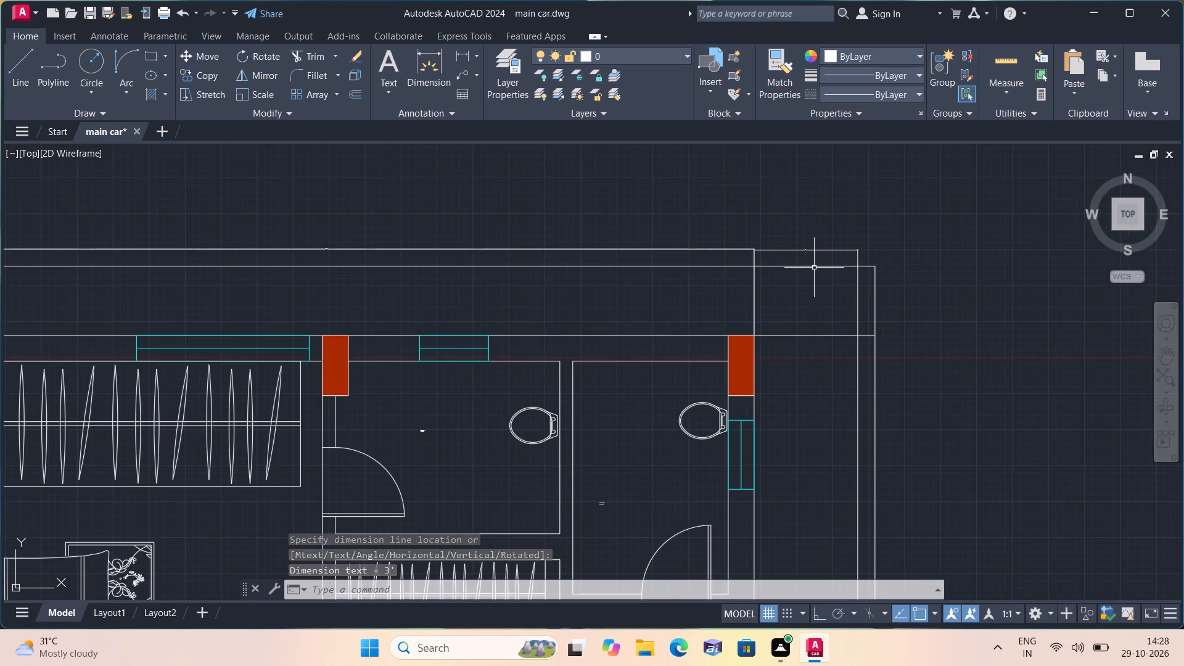
middle_click_drag(811, 268, 744, 212)
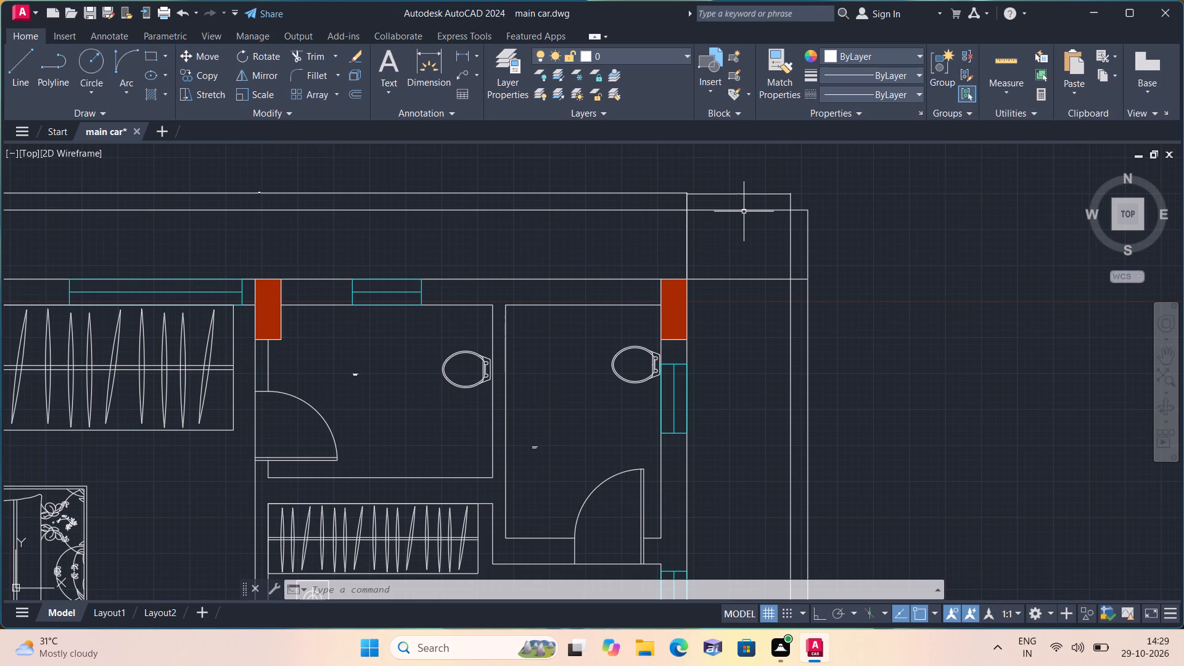
left_click(463, 55)
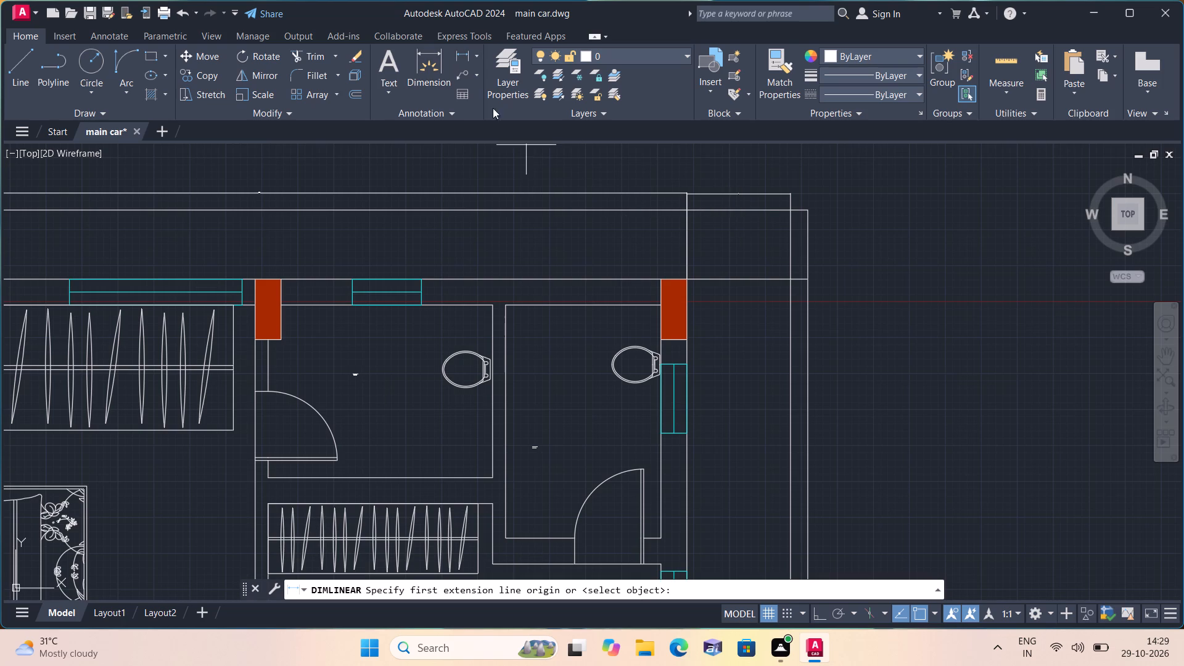
left_click(787, 210)
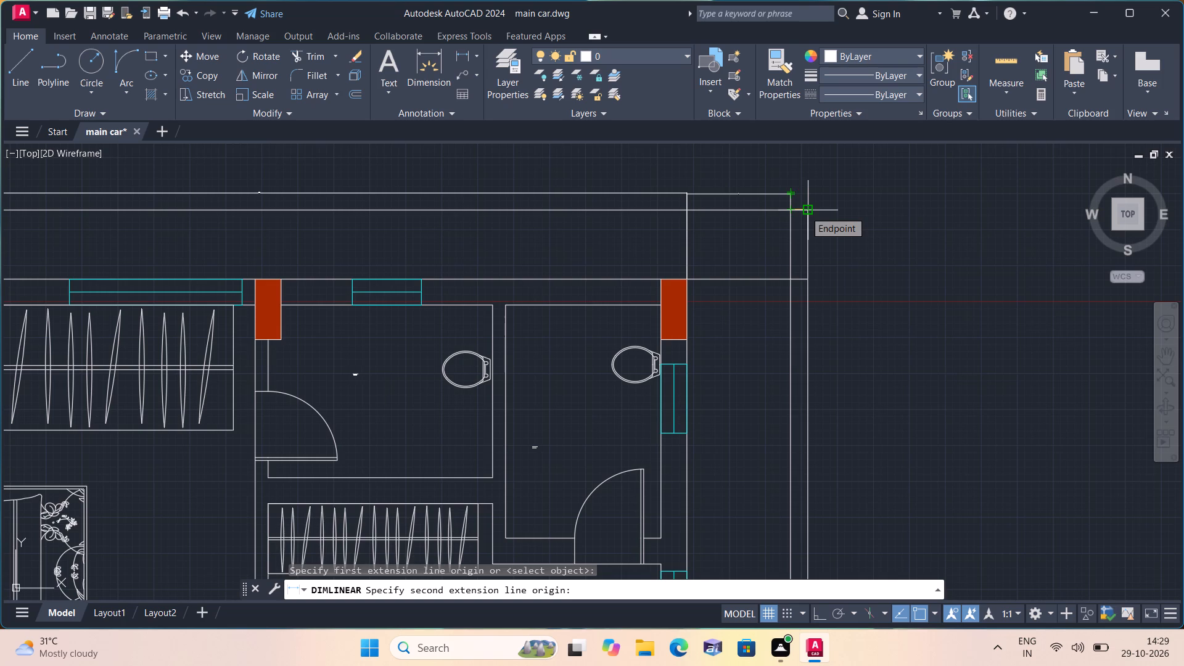
scroll(808, 200, "up", 1)
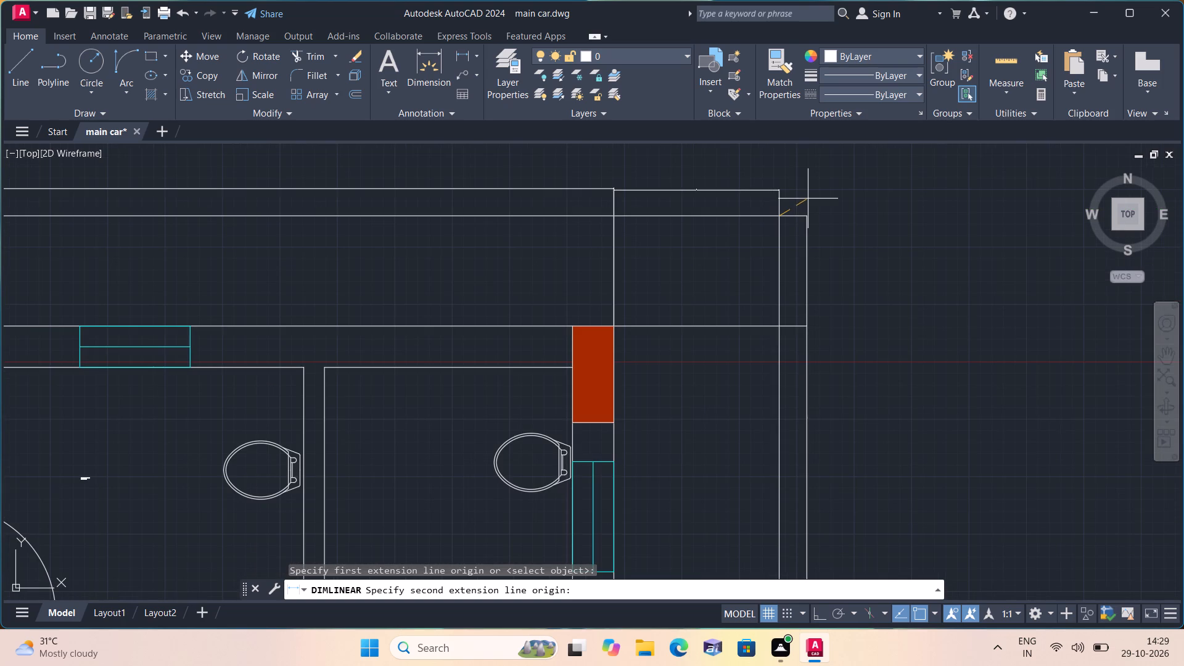
scroll(808, 199, "up", 1)
left_click(810, 223)
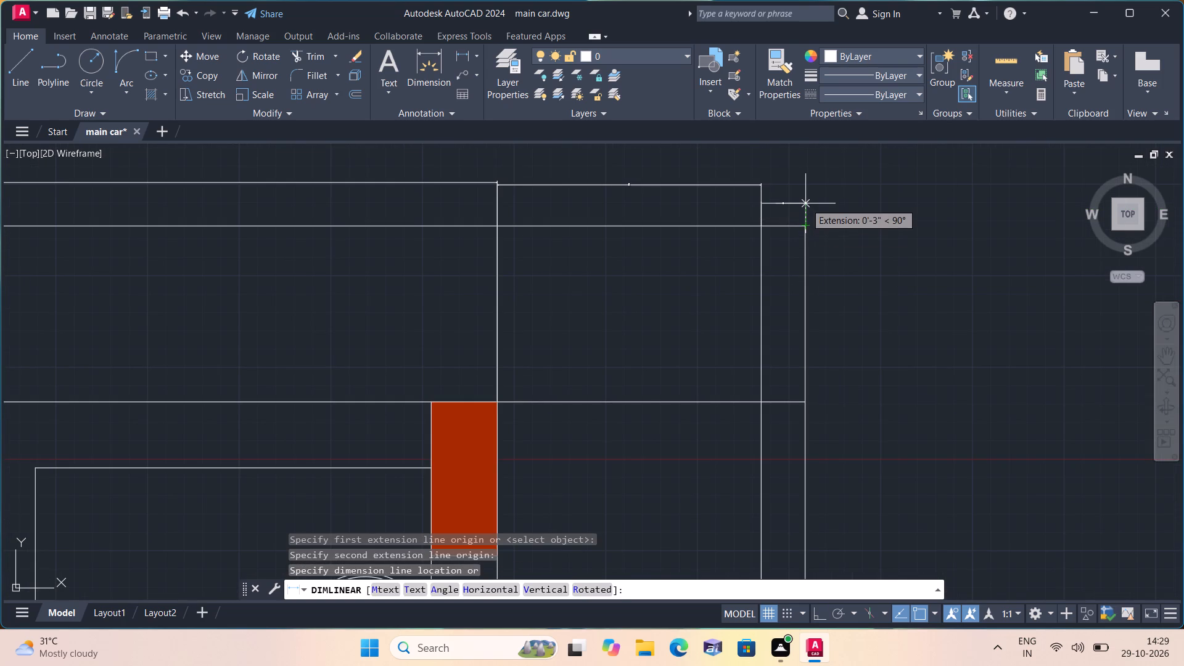
left_click(807, 186)
Add a vertical linear dimension from the house's northwest outer corner to the plot's southwest corner, placed just west of the plot boundary.
scroll(807, 186, "down", 1)
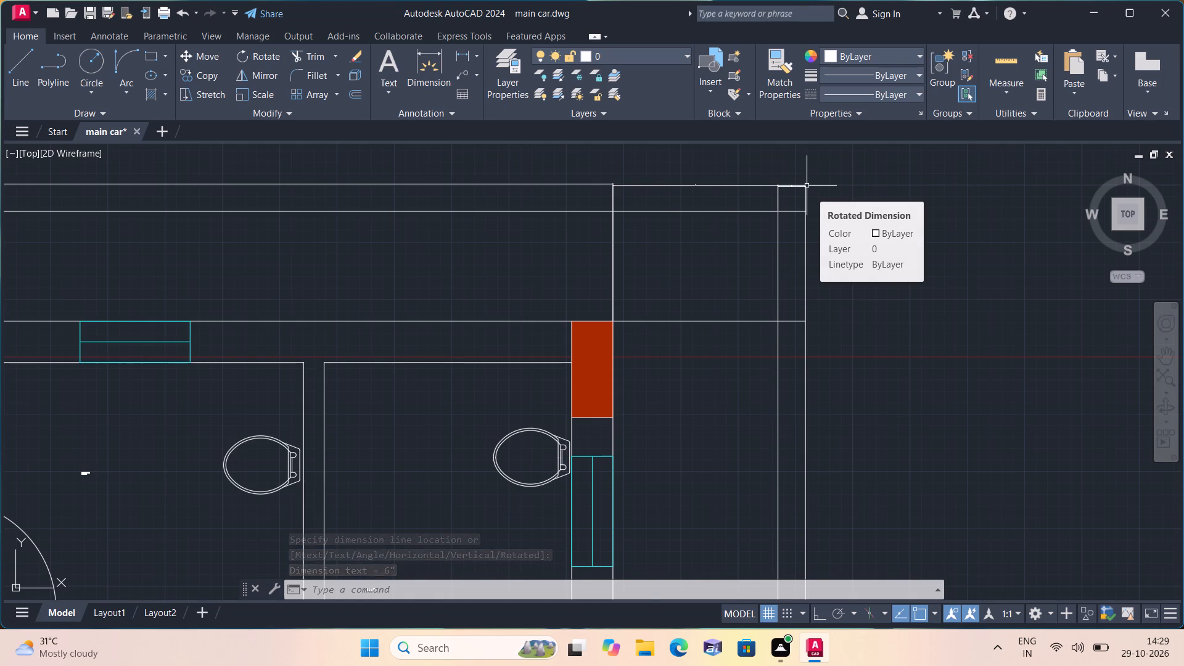
scroll(712, 244, "down", 1)
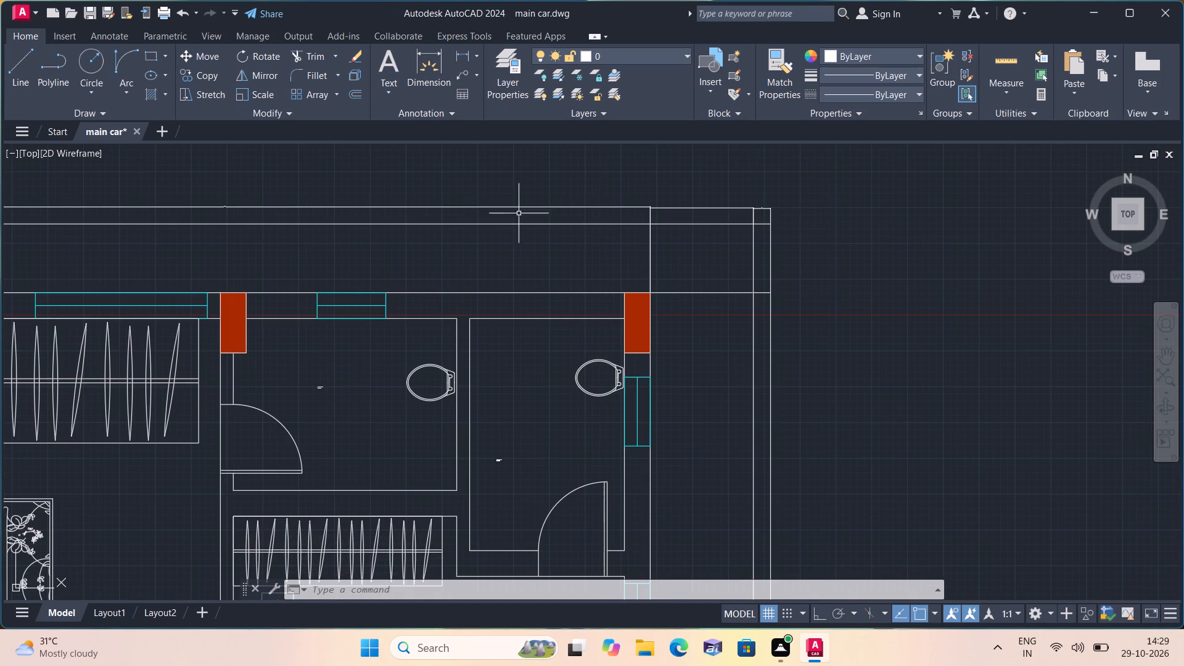
left_click(461, 52)
middle_click_drag(528, 255, 699, 173)
scroll(530, 255, "down", 1)
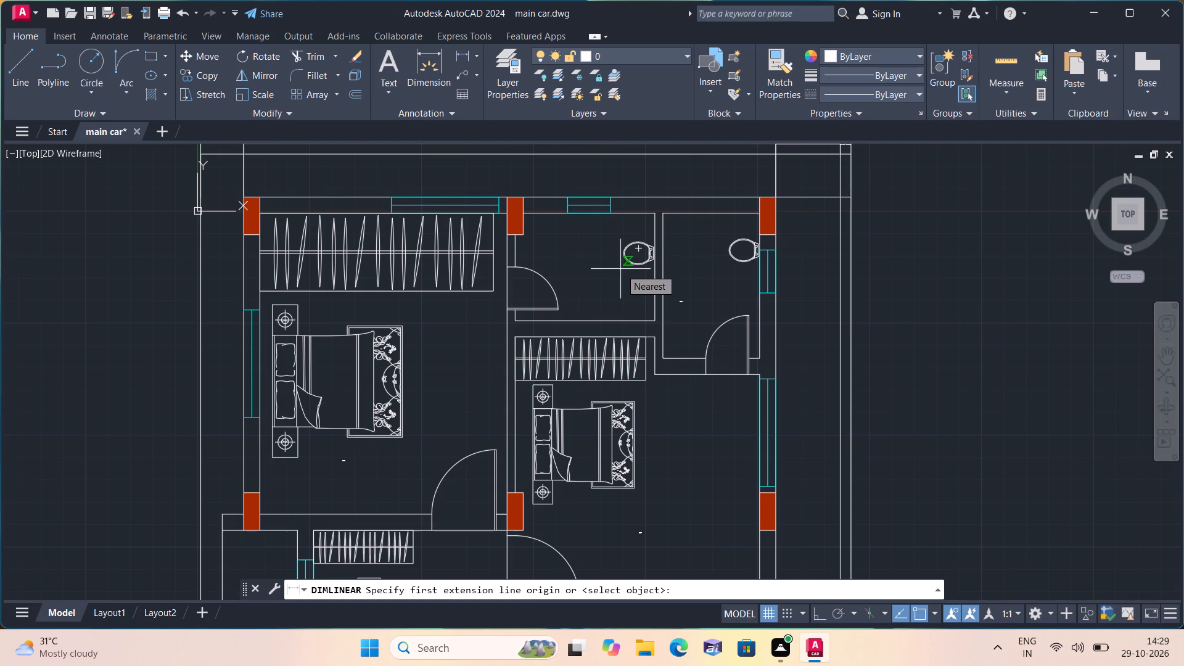
middle_click_drag(218, 213, 434, 216)
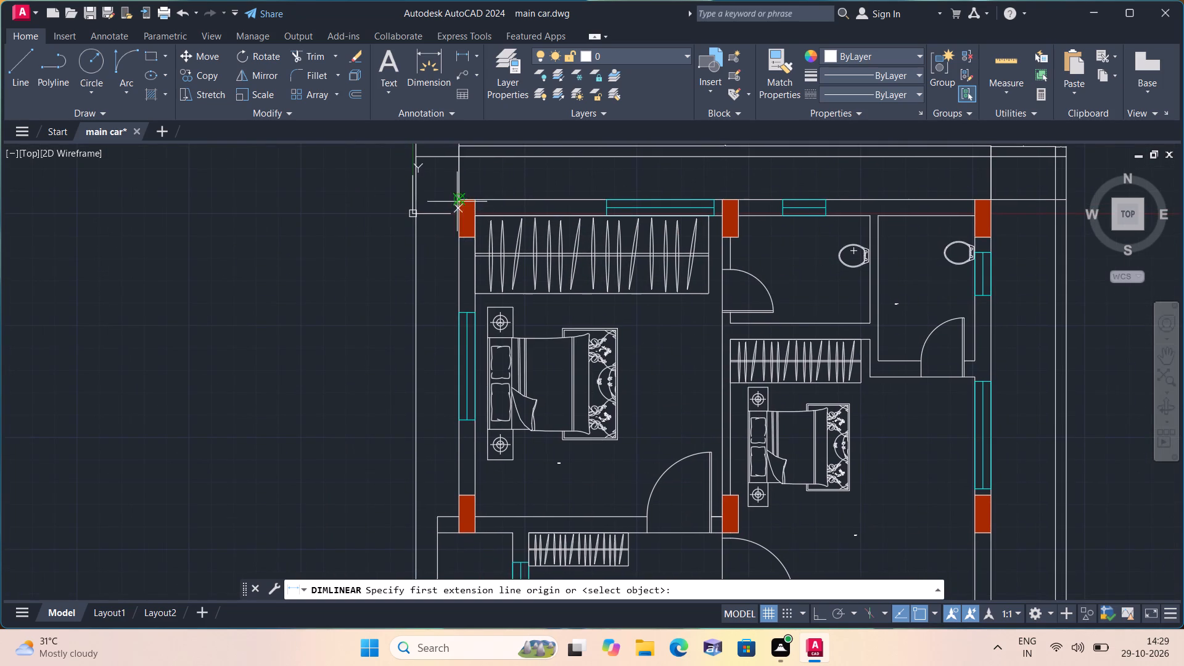
scroll(456, 200, "up", 1)
left_click(456, 199)
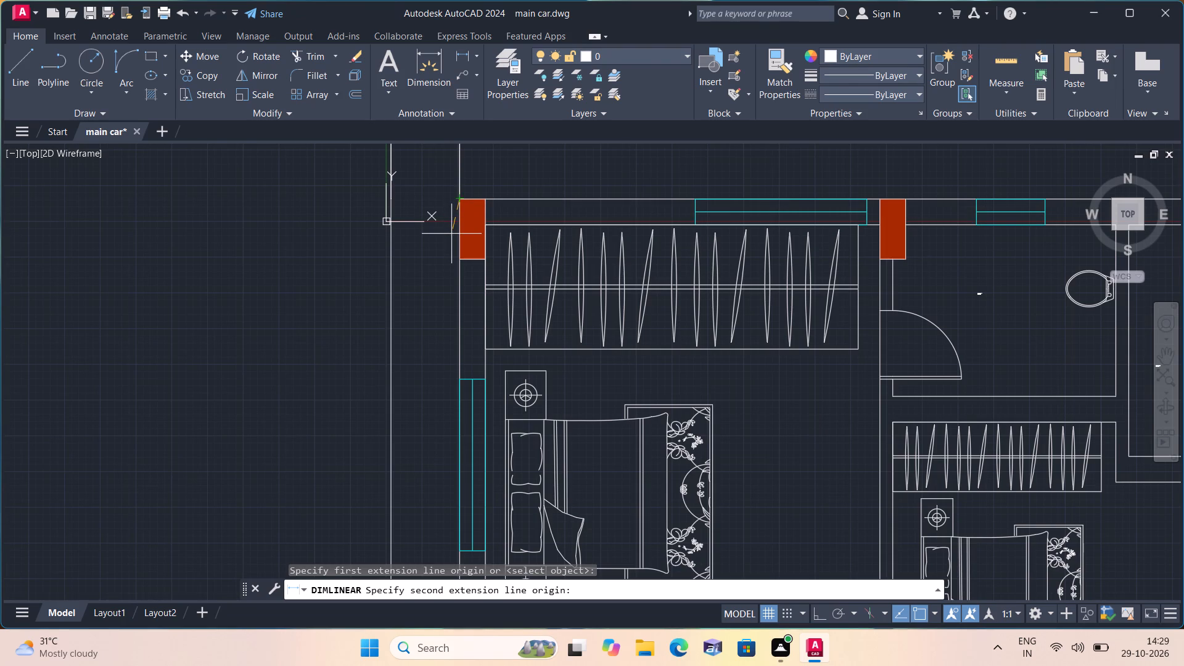
middle_click_drag(462, 305, 457, 303)
scroll(458, 303, "down", 1)
middle_click_drag(457, 303, 472, 222)
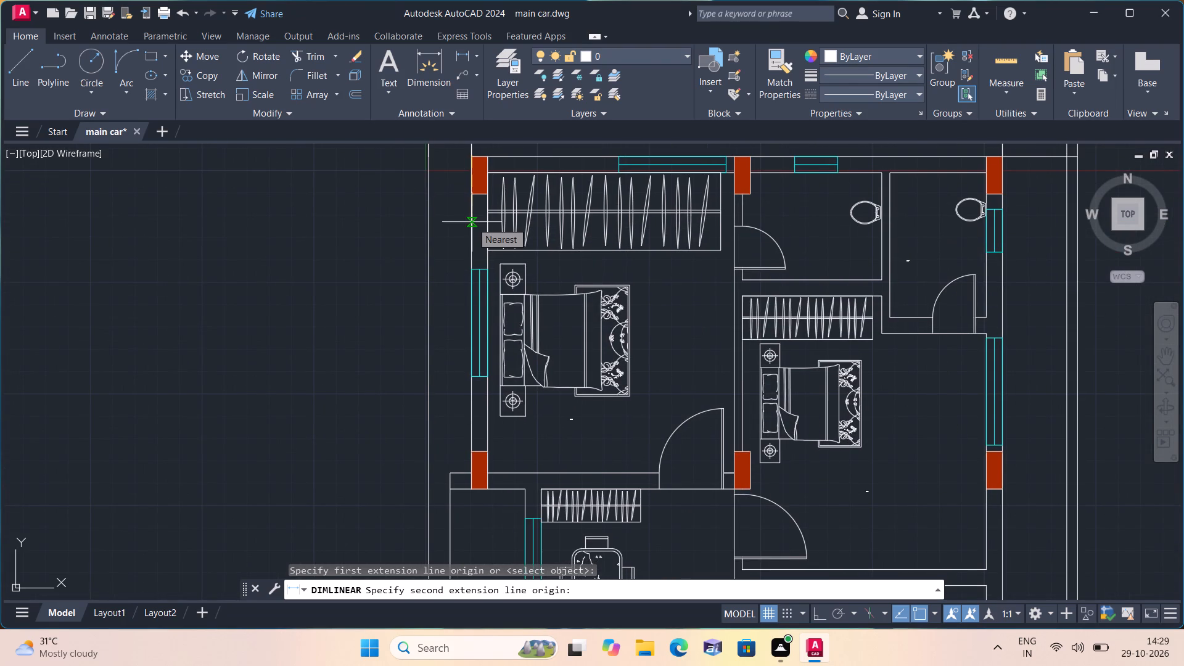
middle_click_drag(472, 222, 498, 81)
scroll(499, 78, "down", 1)
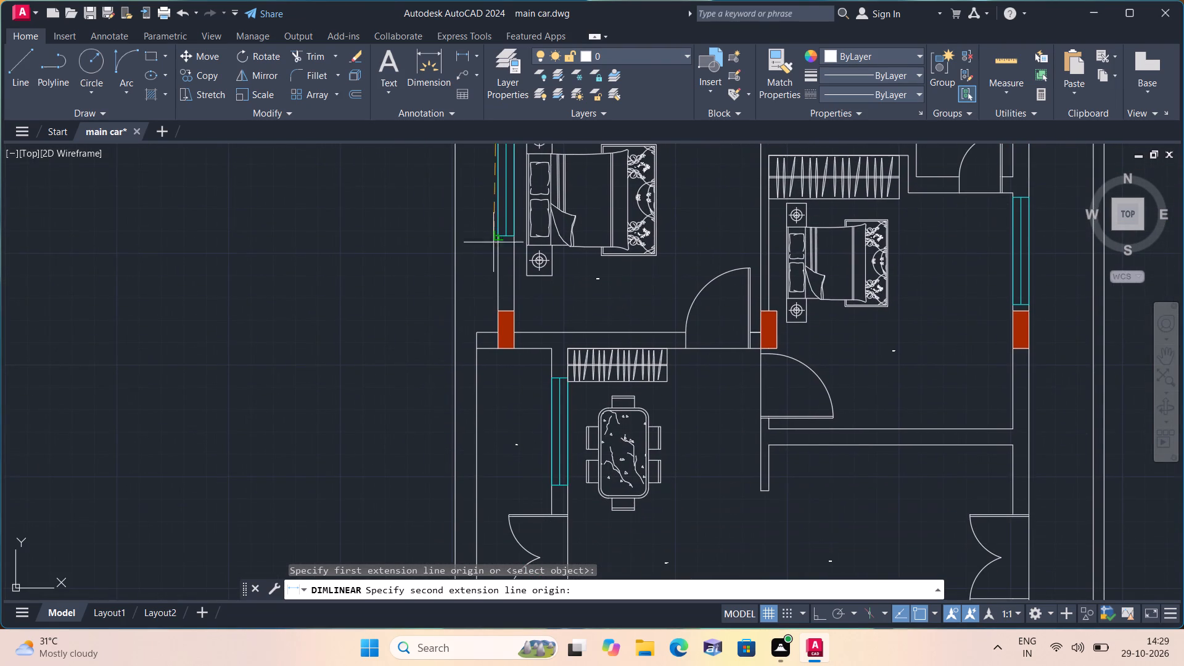
scroll(483, 333, "down", 3)
middle_click_drag(479, 330, 514, 166)
scroll(523, 332, "up", 2)
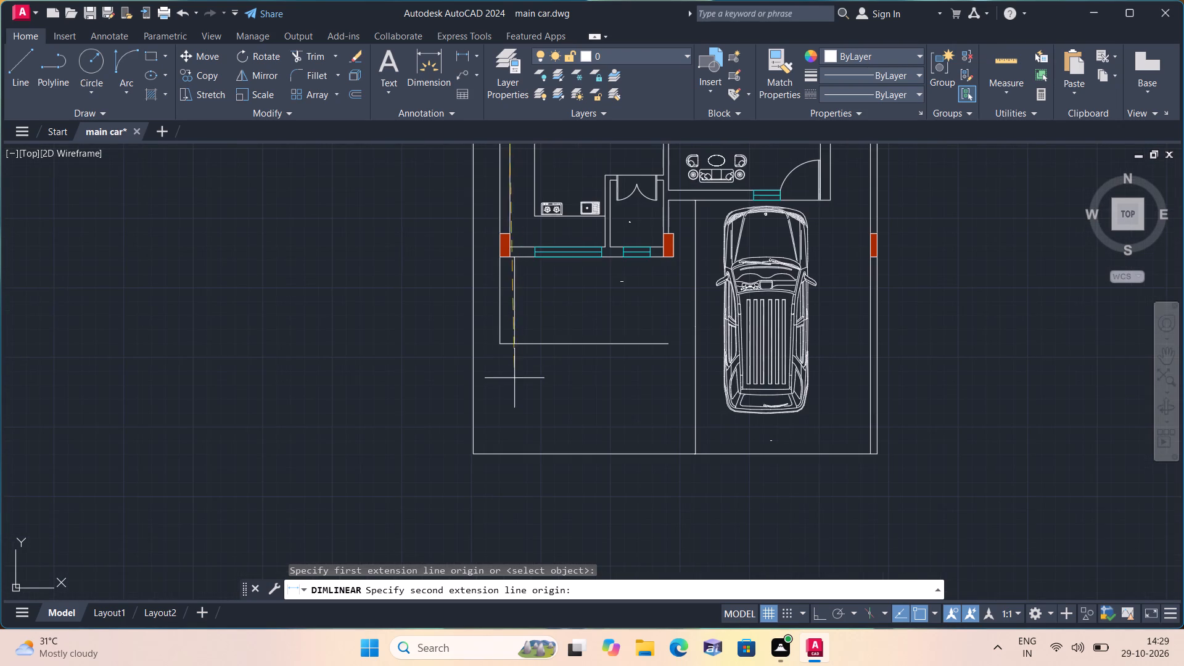
left_click(474, 449)
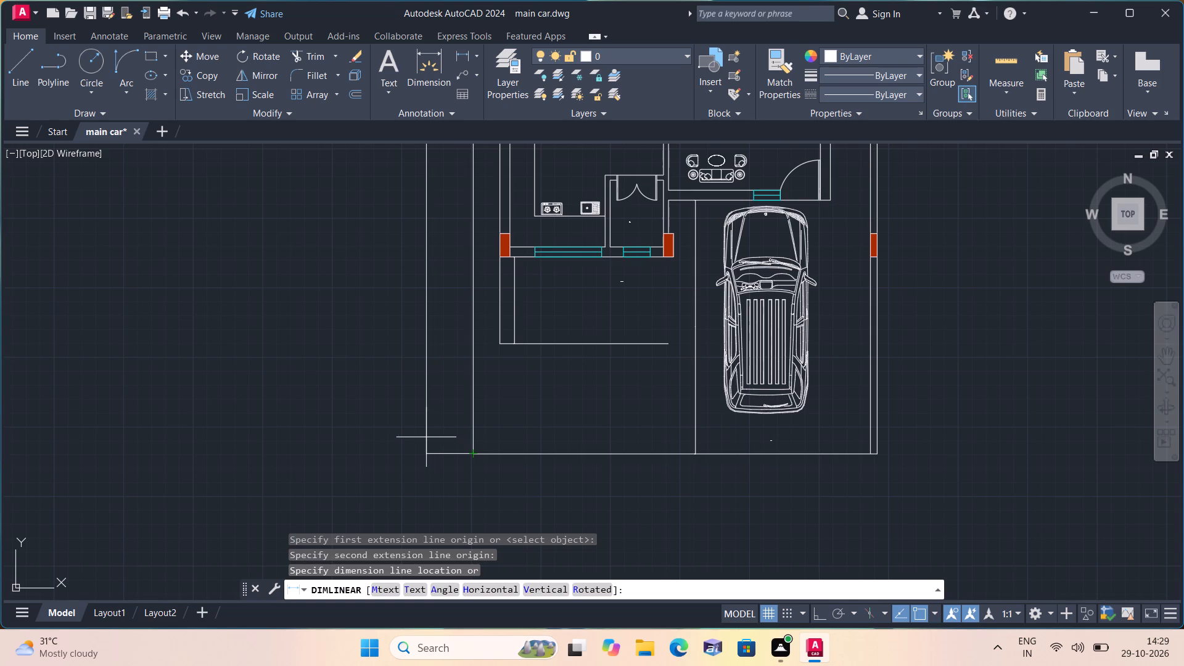
left_click(444, 434)
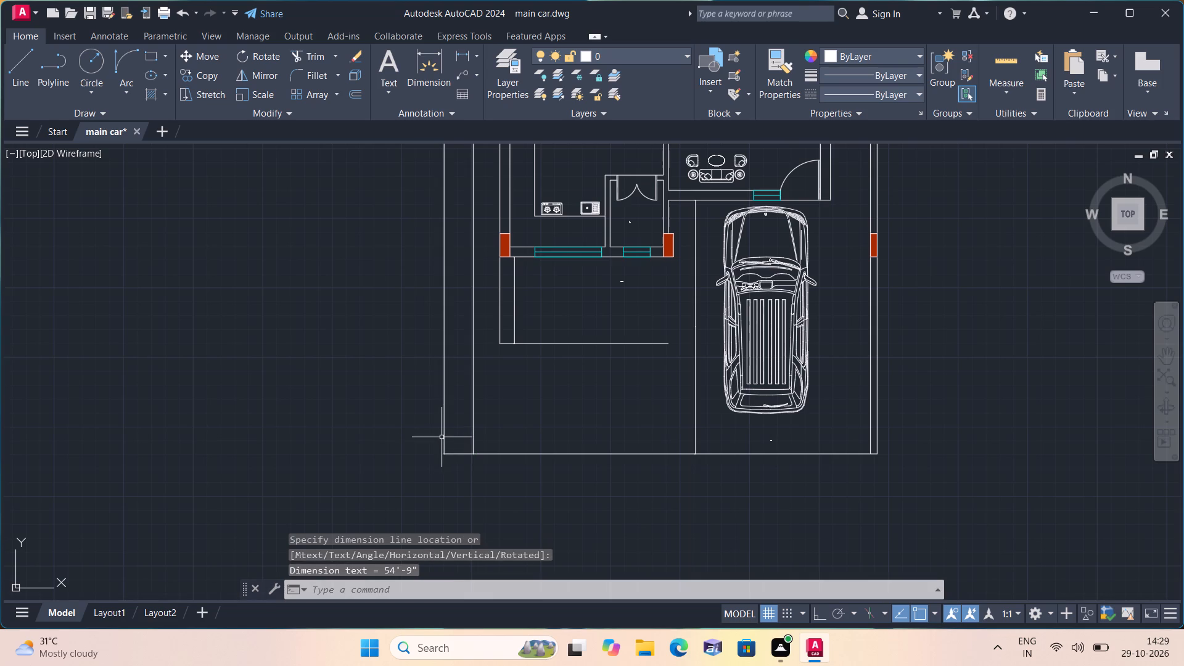
Select all dimensions similar to the overall vertical dimension west of the plot and set their text height to 6".
scroll(453, 416, "up", 1)
left_click(454, 416)
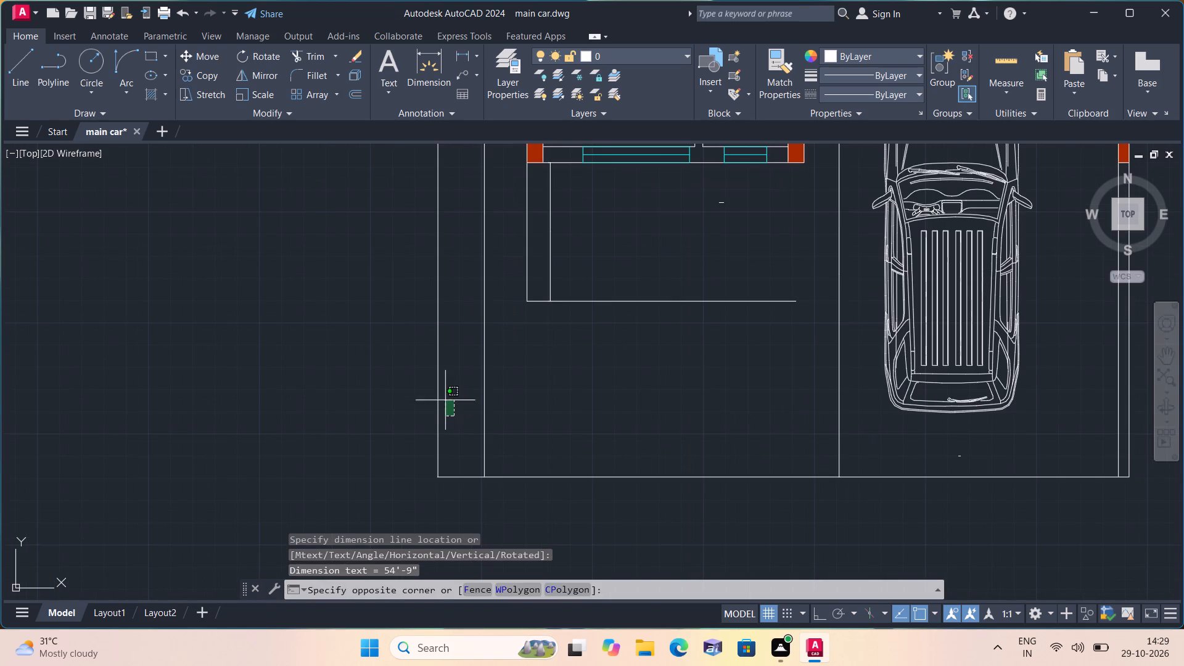
left_click(395, 339)
right_click(395, 339)
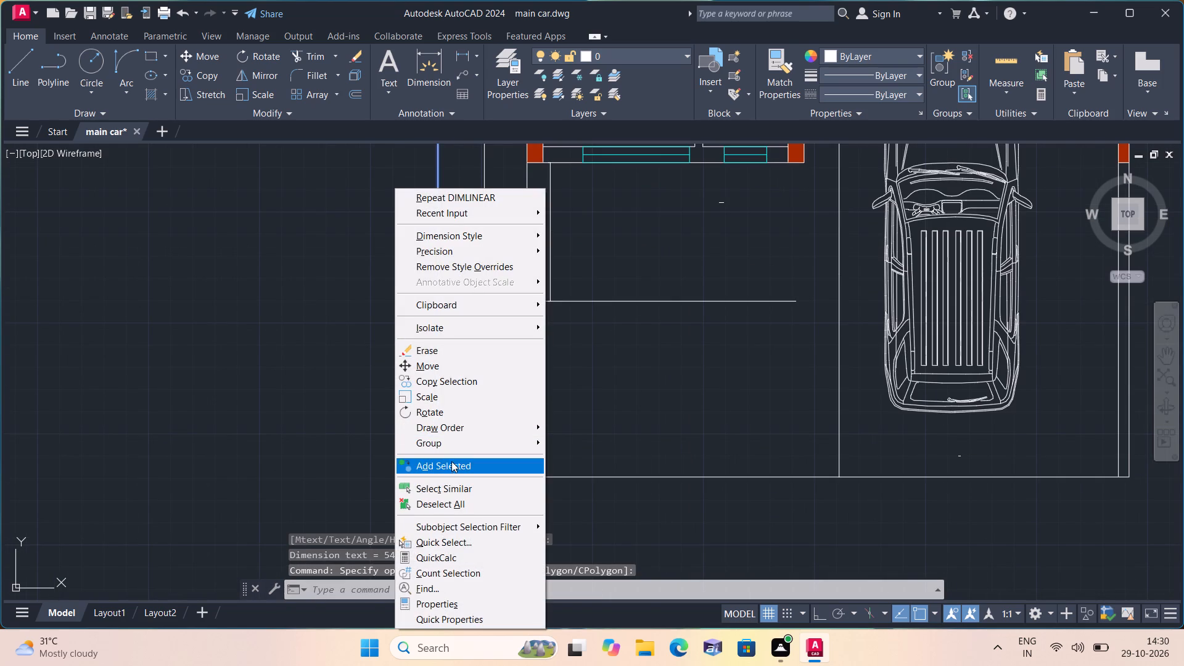
left_click(453, 483)
right_click(466, 463)
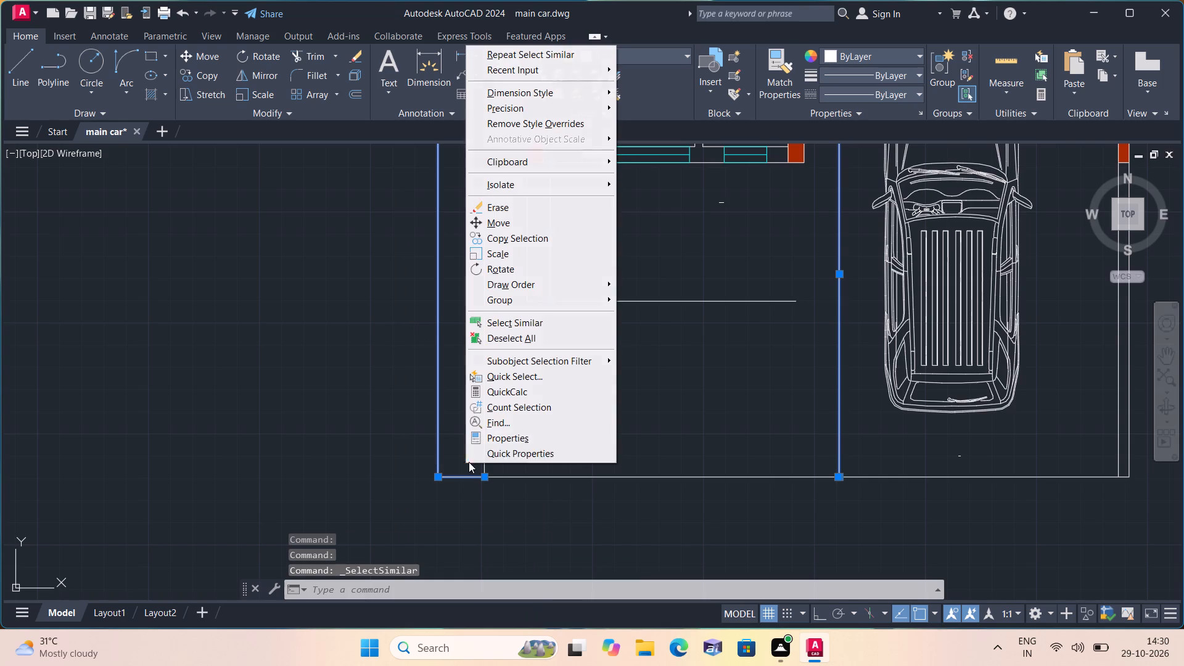
left_click(499, 442)
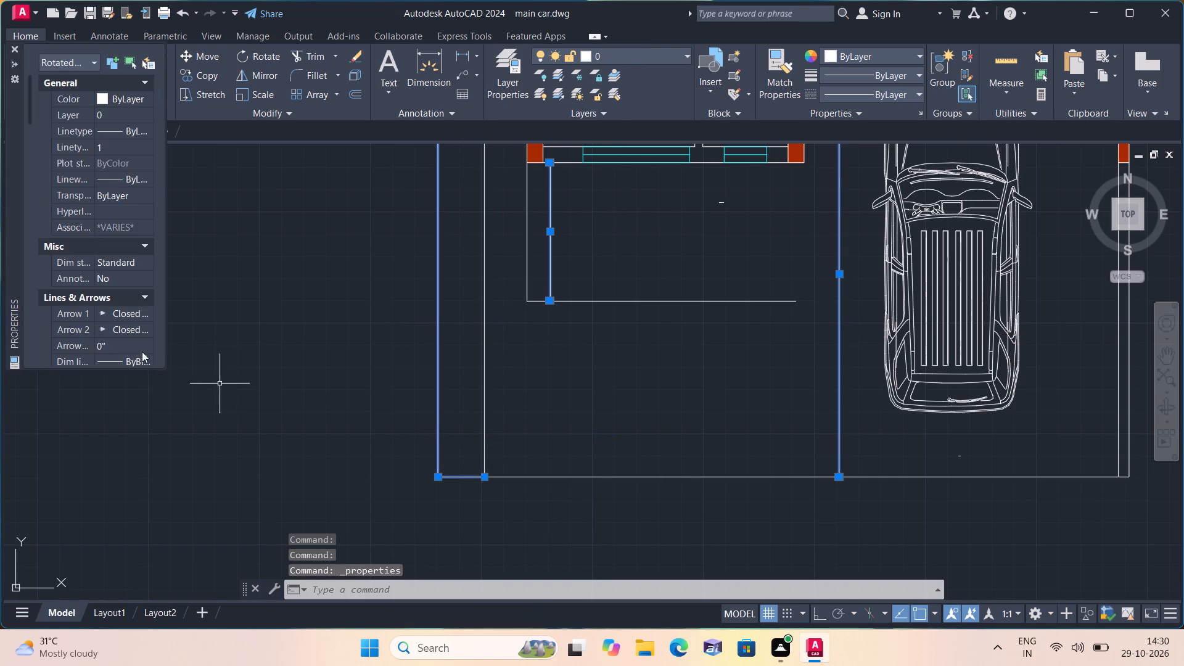
scroll(82, 294, "down", 4)
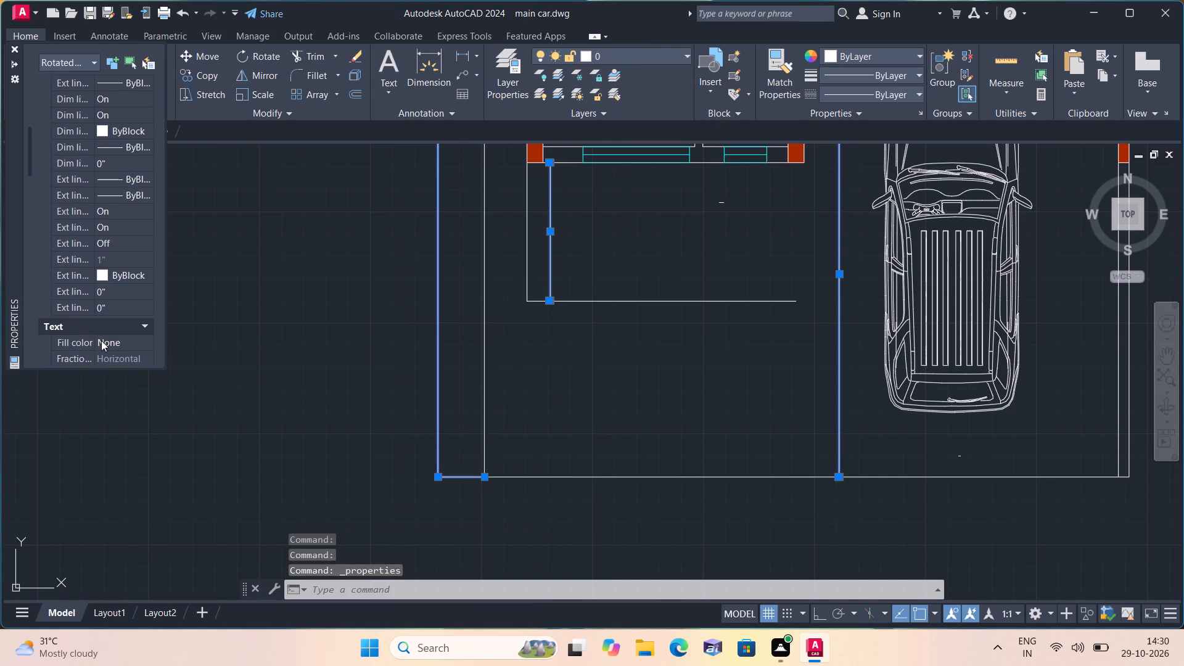
scroll(103, 343, "down", 2)
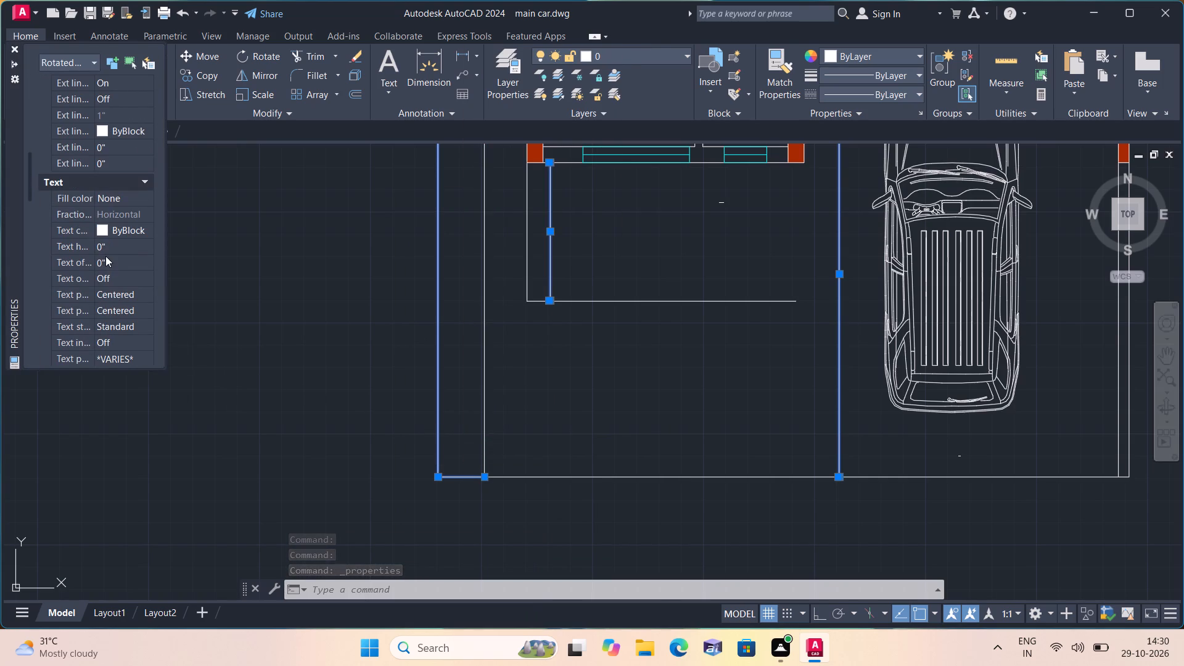
left_click(109, 248)
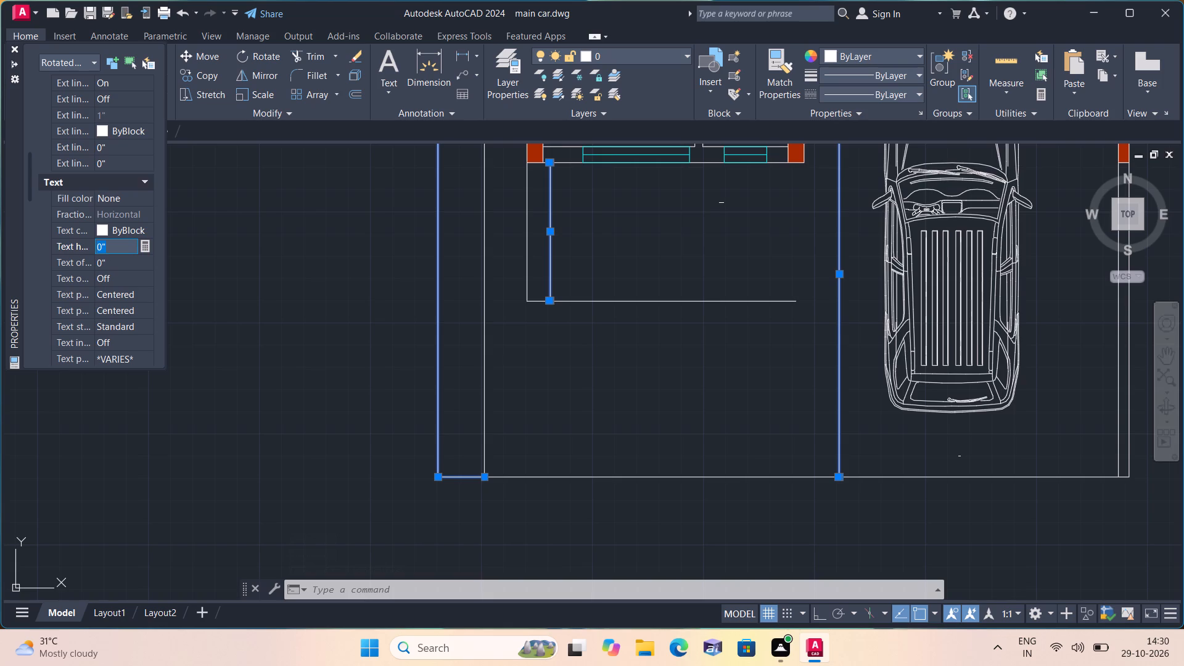
key("BackSpace")
type("6\"")
left_click(303, 253)
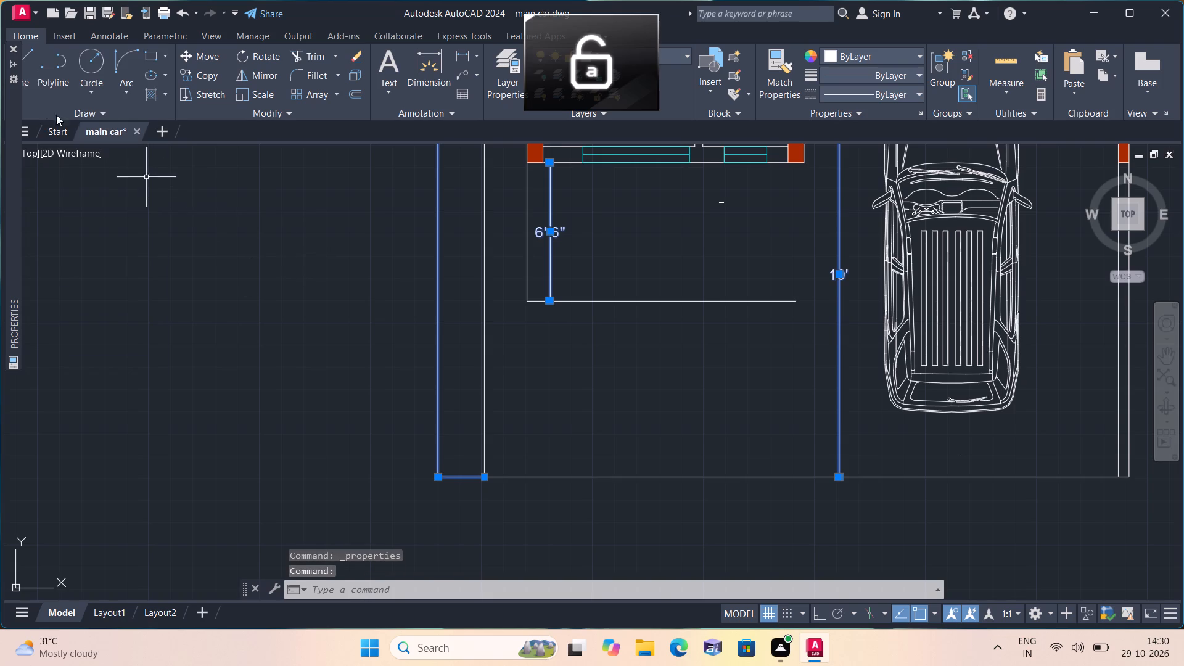
left_click(13, 44)
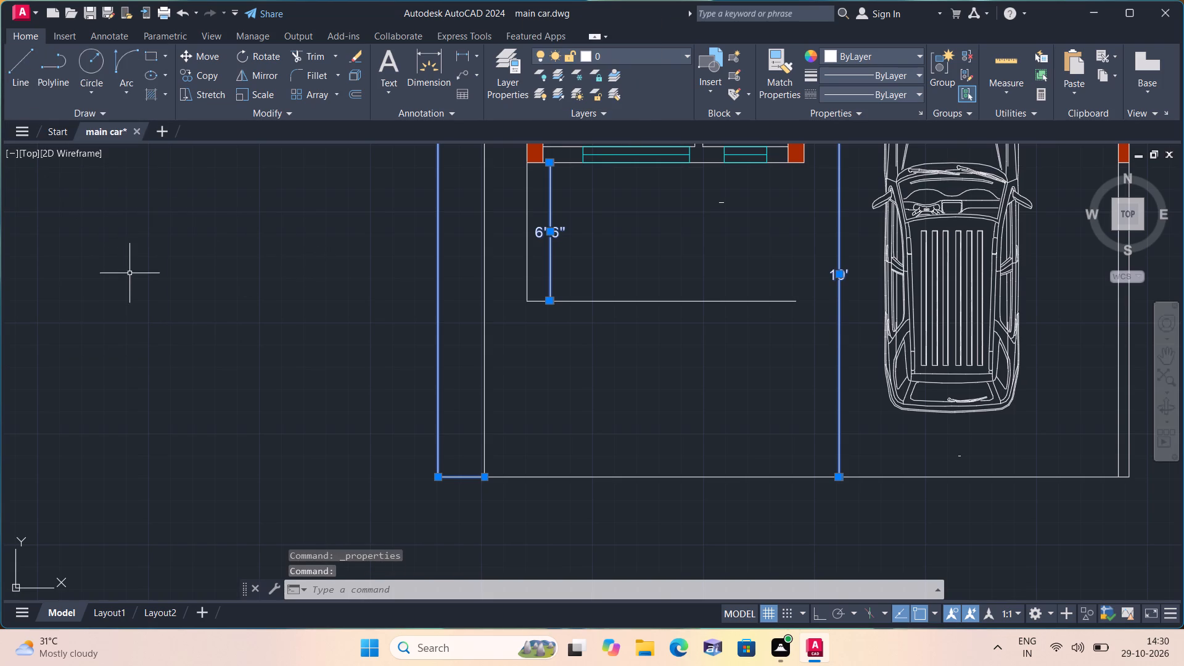
key("Escape")
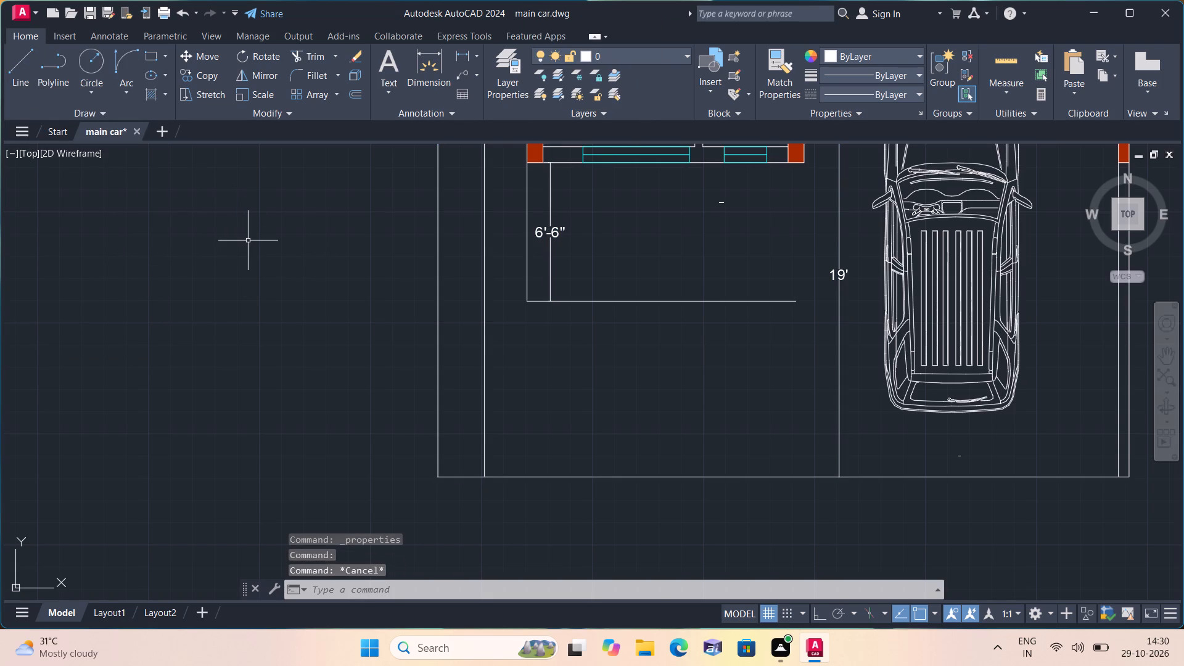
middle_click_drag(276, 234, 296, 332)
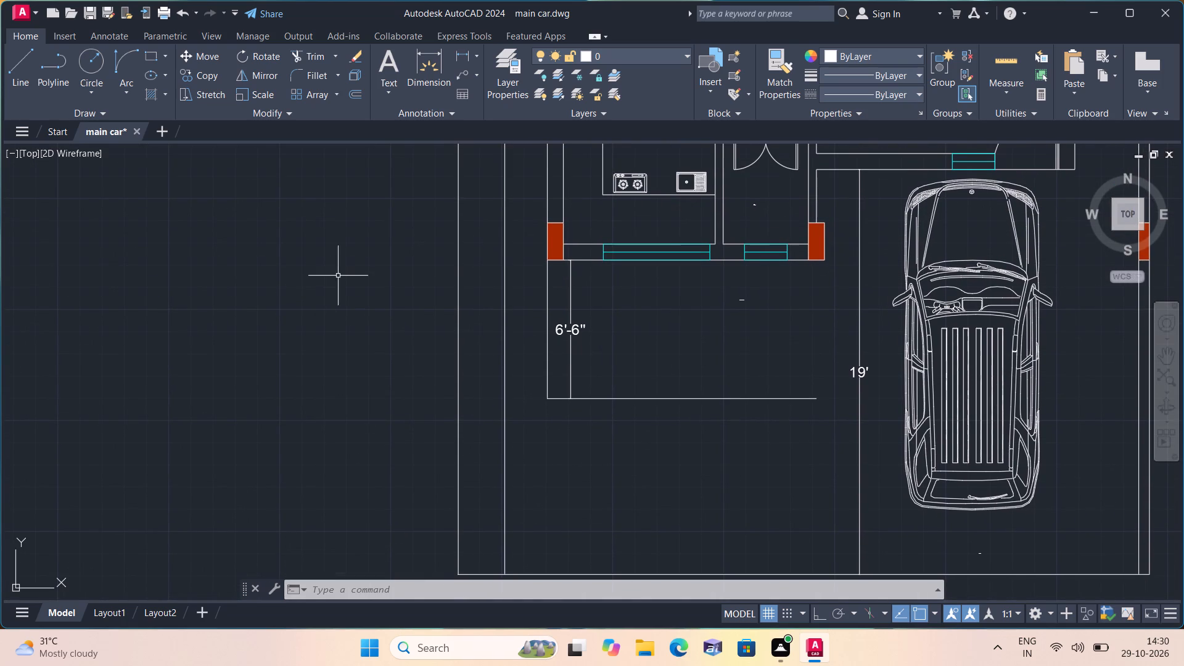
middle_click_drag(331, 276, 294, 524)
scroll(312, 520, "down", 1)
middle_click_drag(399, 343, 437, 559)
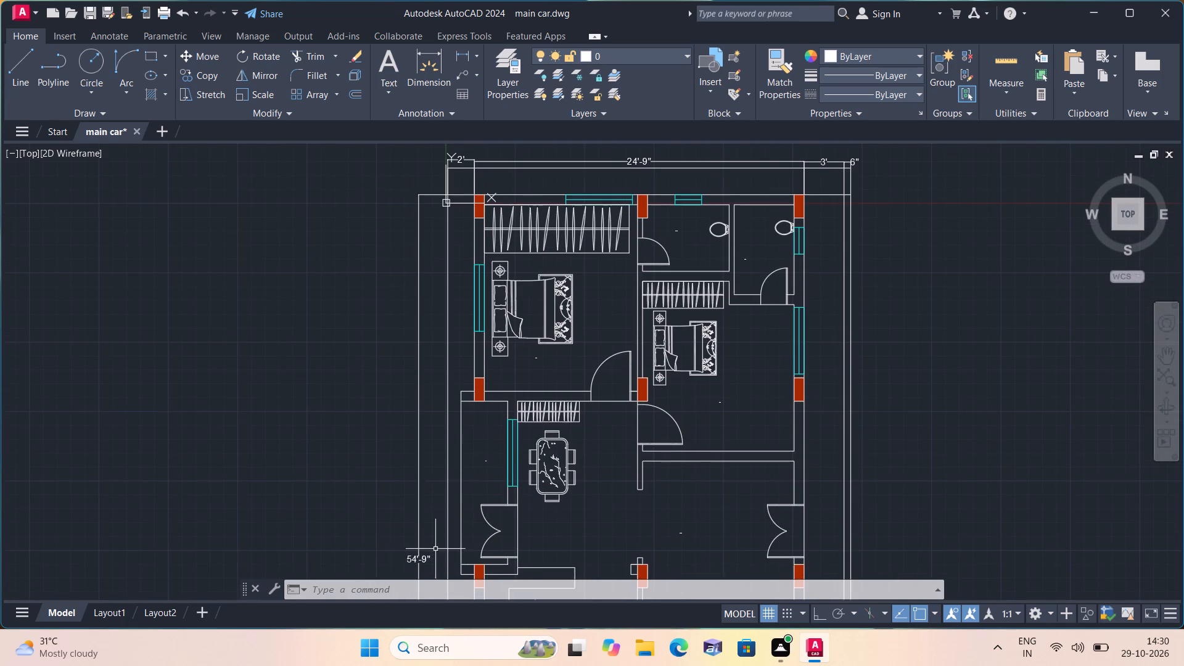
Move the 3' eastern setback dimension's line south, closer to the house's north wall, below the house-width dimension line.
scroll(523, 161, "up", 1)
middle_click_drag(501, 164, 470, 286)
scroll(449, 280, "up", 2)
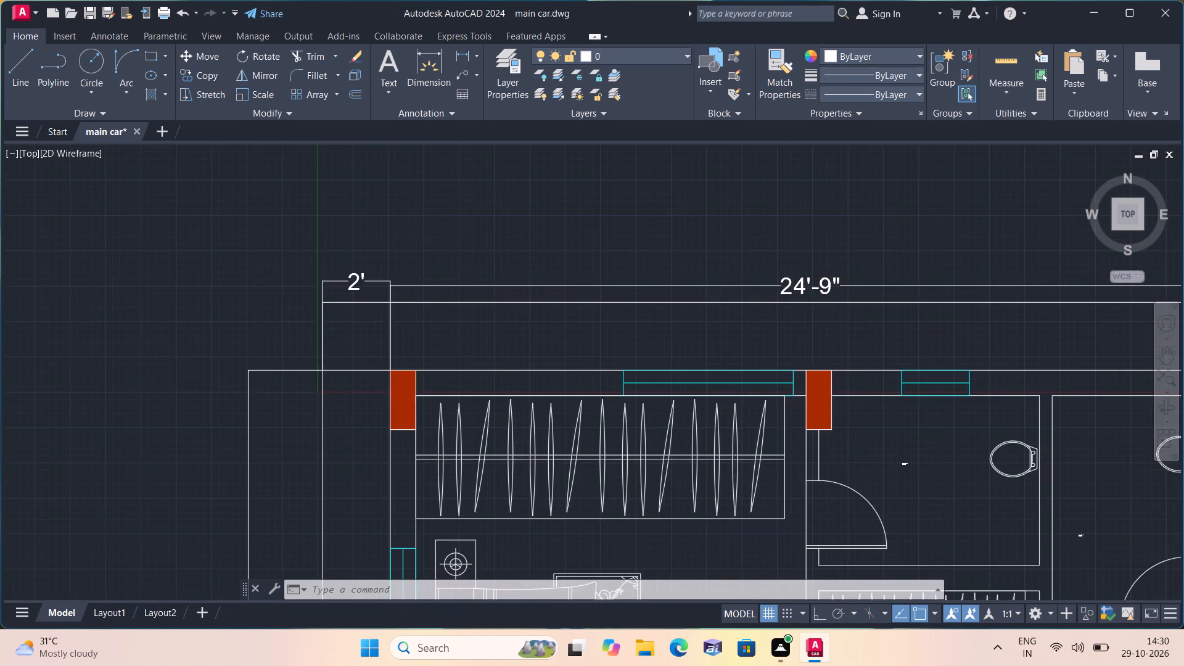
middle_click_drag(662, 363, 511, 388)
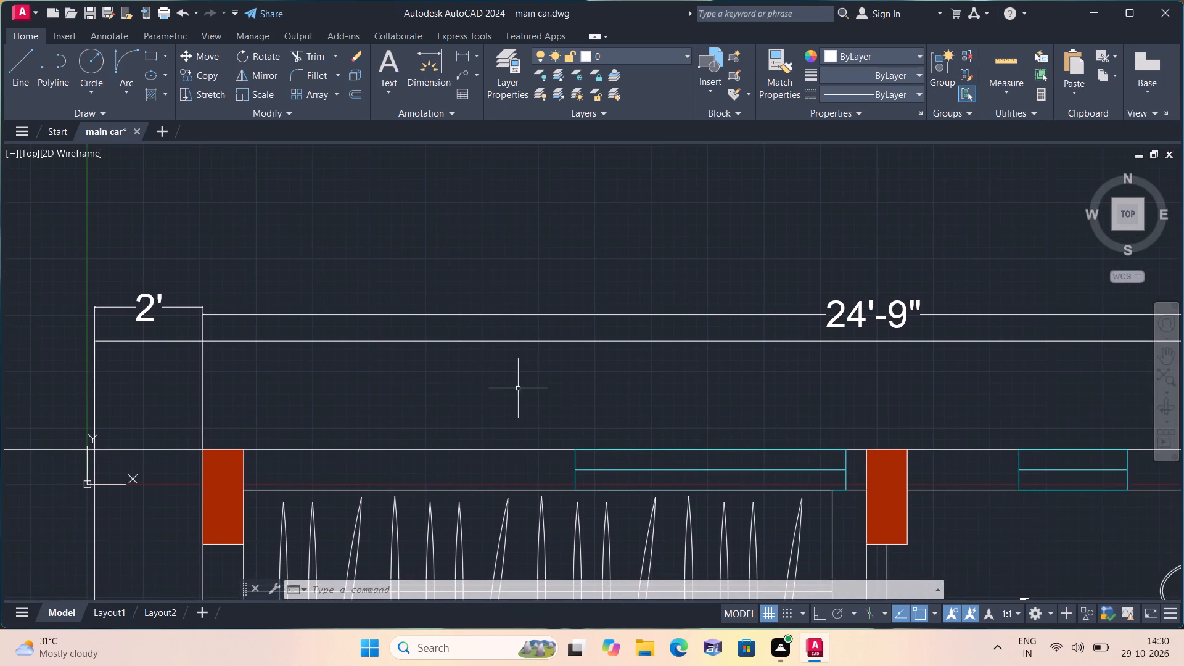
scroll(733, 377, "down", 2)
middle_click_drag(793, 366, 630, 343)
scroll(790, 364, "down", 1)
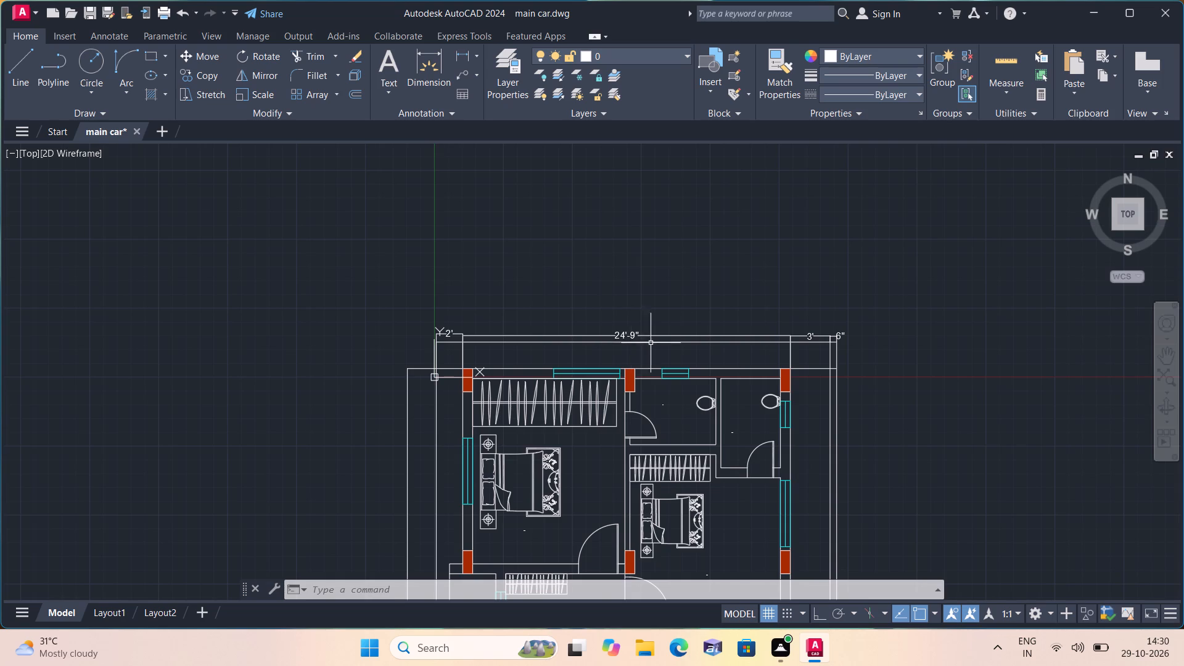
scroll(838, 343, "up", 3)
scroll(838, 343, "down", 1)
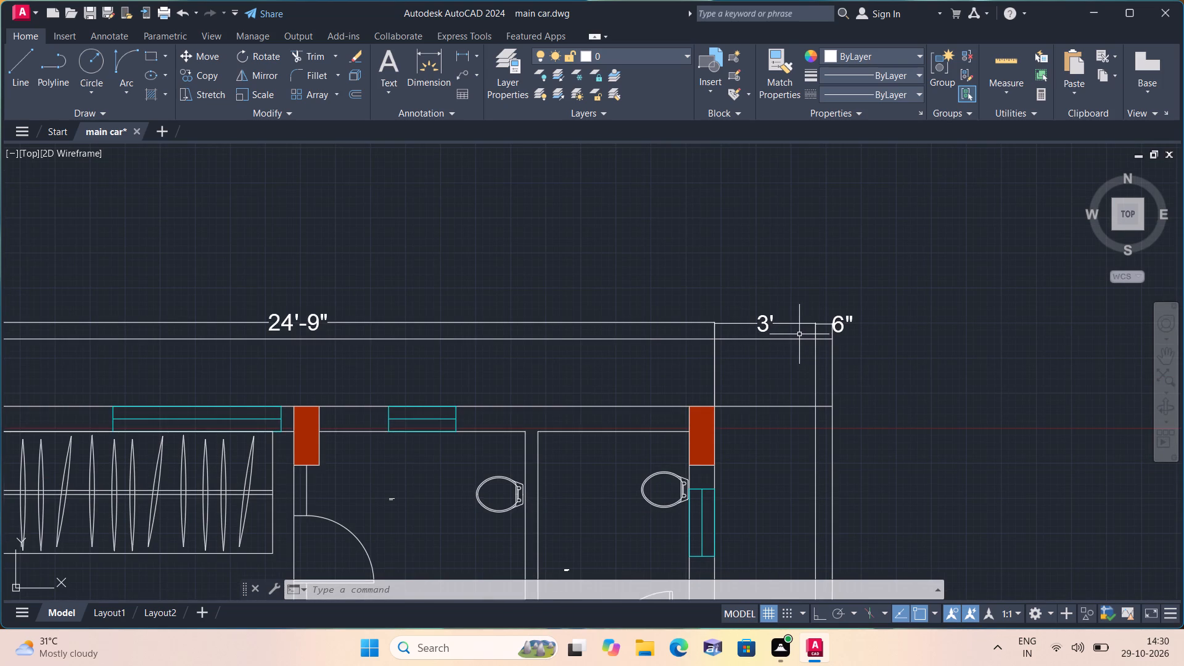
left_click(781, 324)
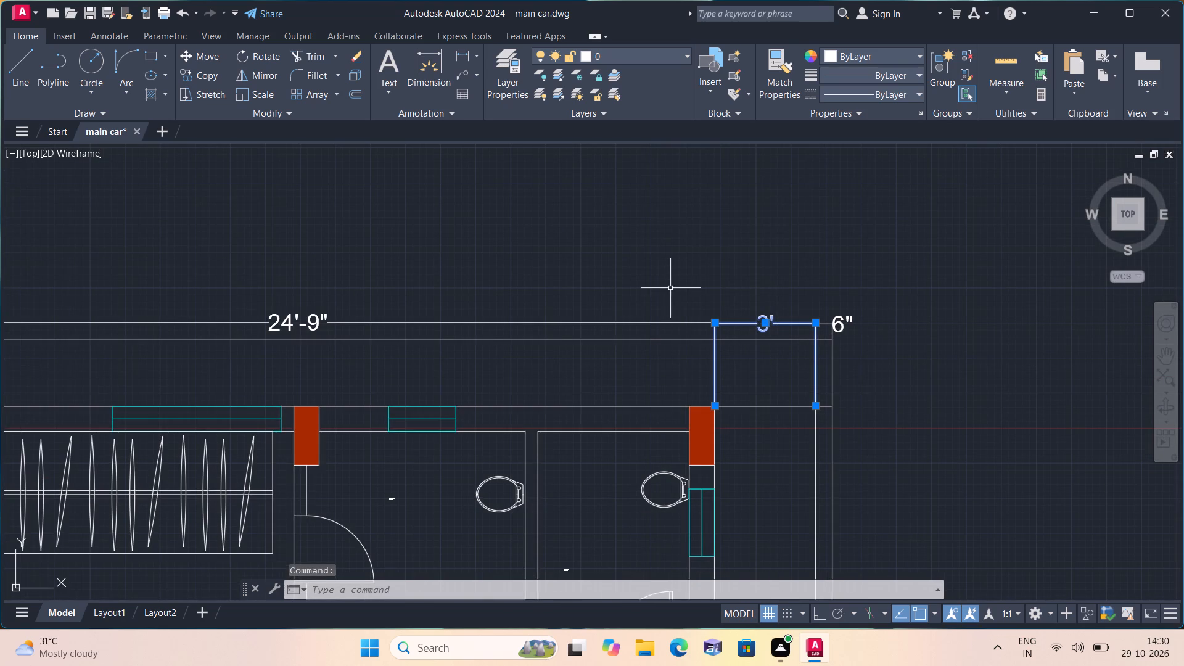
left_click(717, 323)
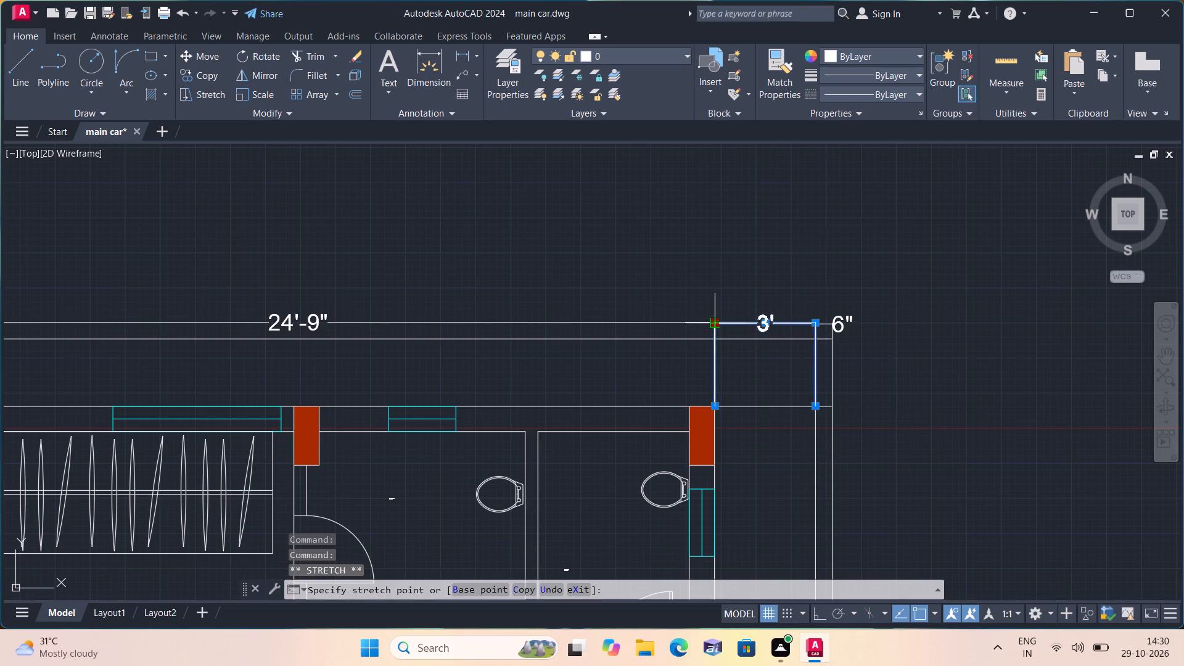
left_click(721, 381)
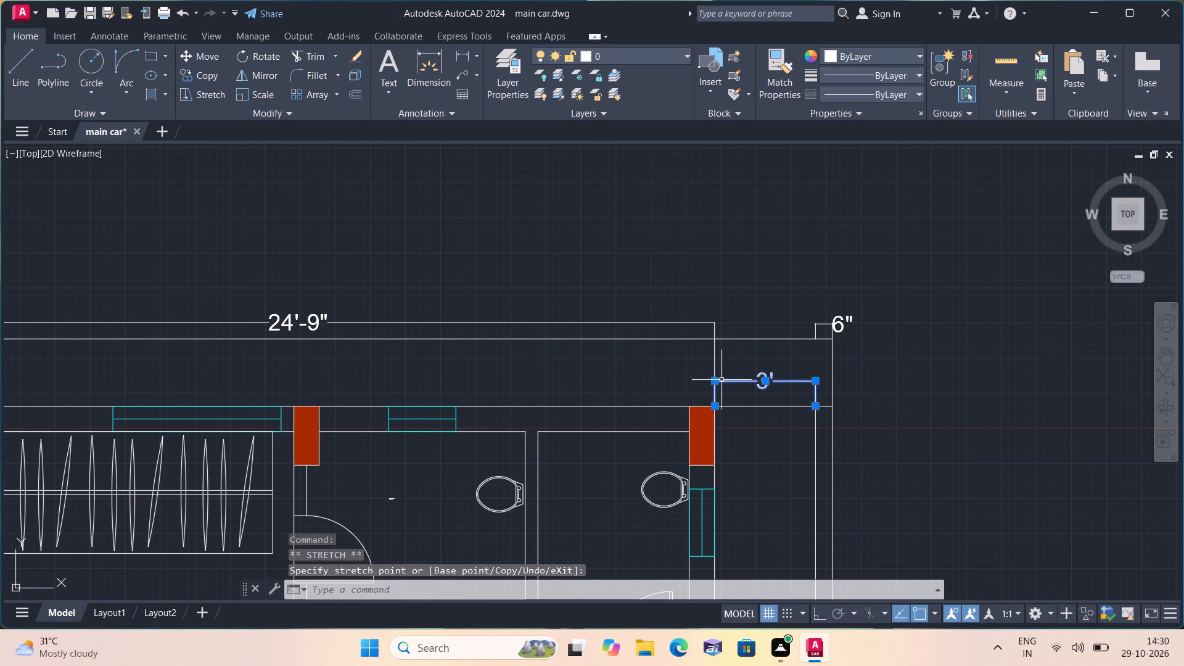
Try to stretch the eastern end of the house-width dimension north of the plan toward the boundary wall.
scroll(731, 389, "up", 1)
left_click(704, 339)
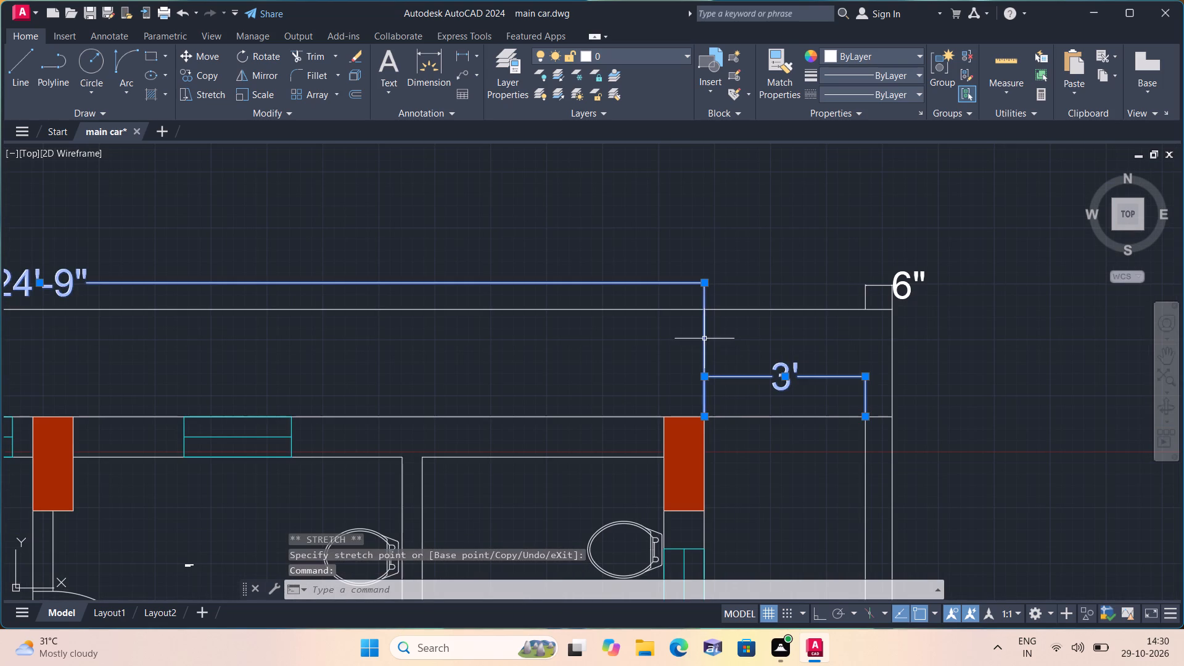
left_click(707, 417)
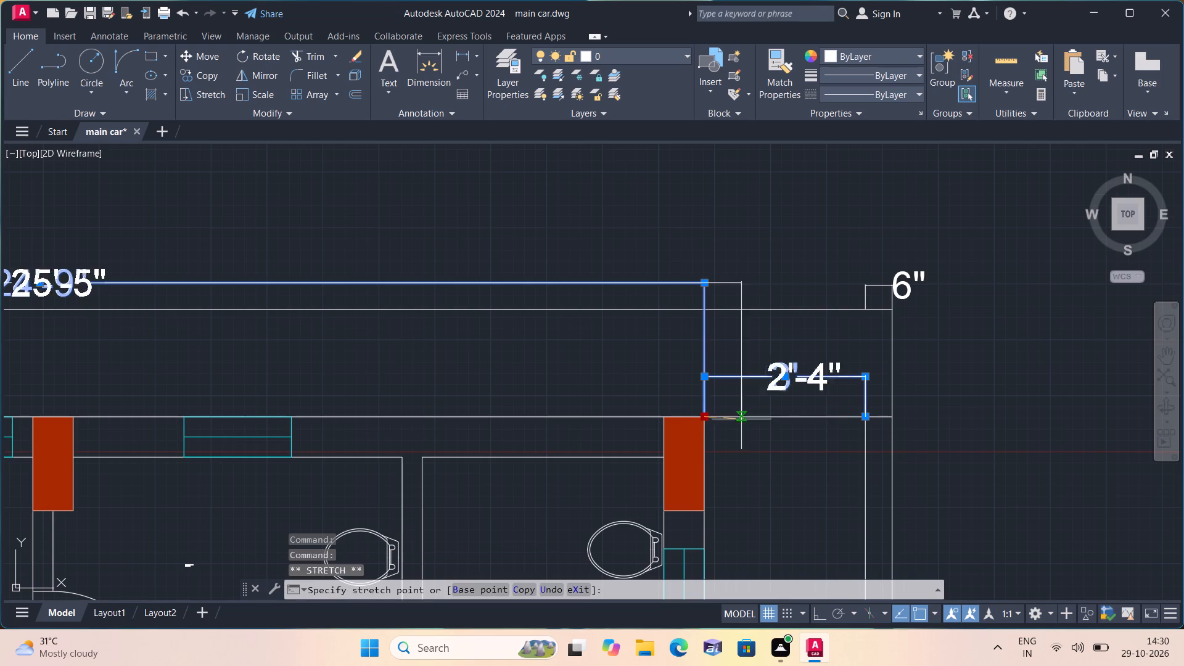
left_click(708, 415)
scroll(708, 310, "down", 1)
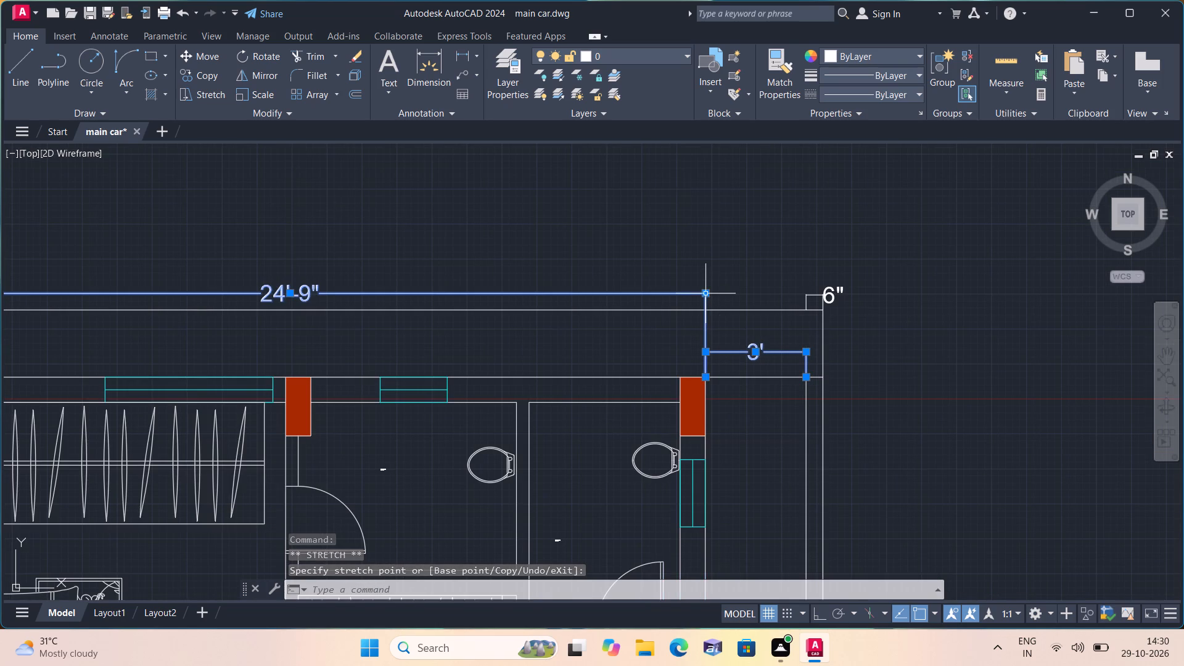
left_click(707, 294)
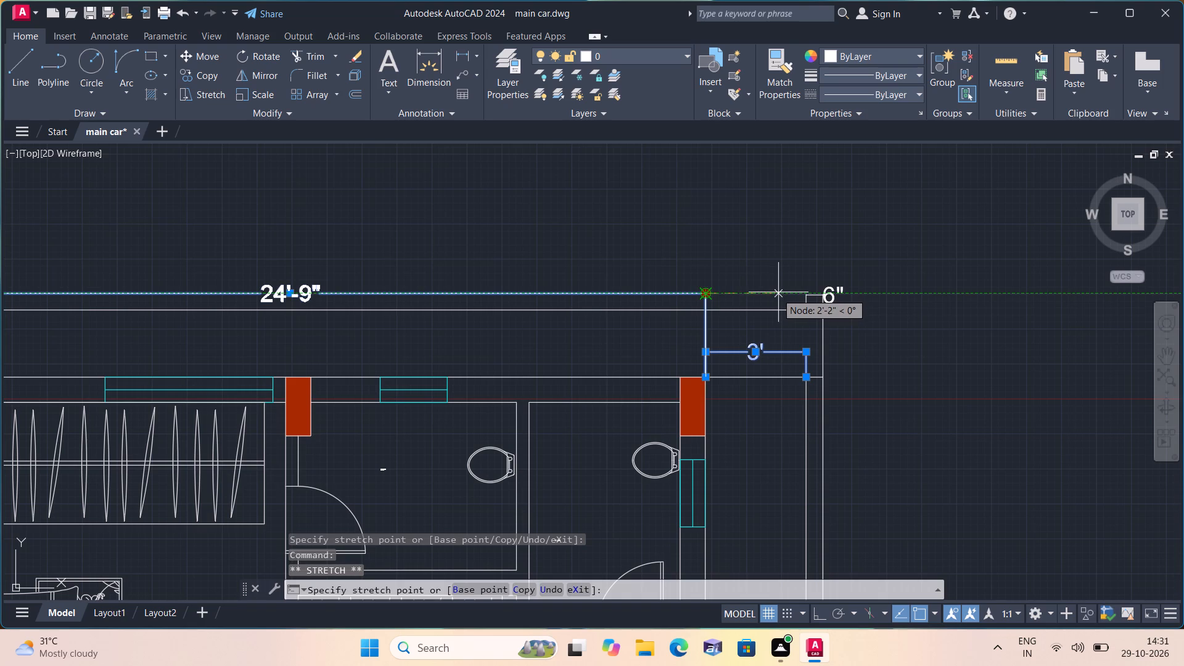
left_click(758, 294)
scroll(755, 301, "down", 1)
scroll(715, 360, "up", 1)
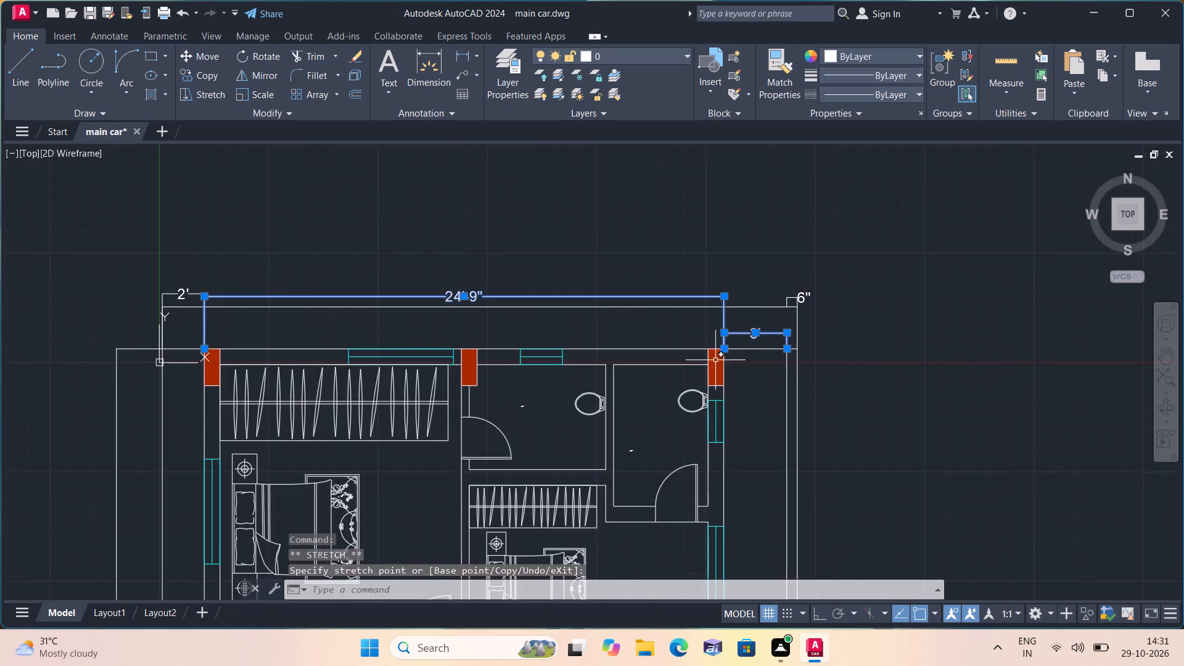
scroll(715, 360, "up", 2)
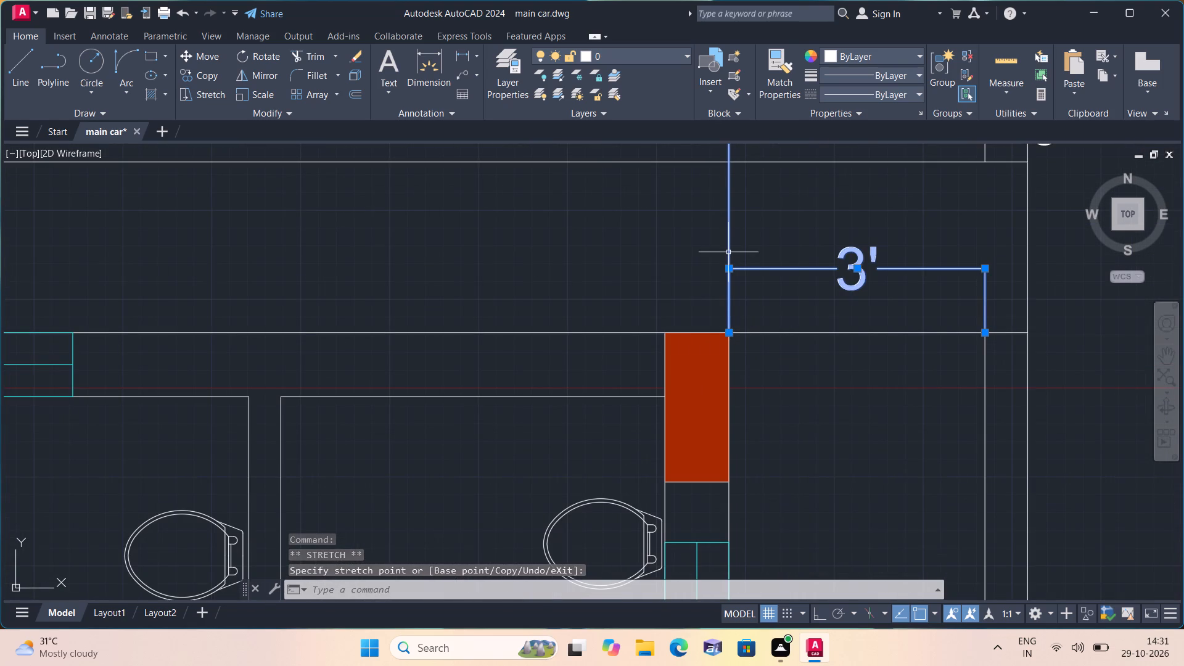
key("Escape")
Stretch the house-width dimension's eastern origin from the house's northeast corner to the eastern boundary wall's inner face.
left_click(728, 247)
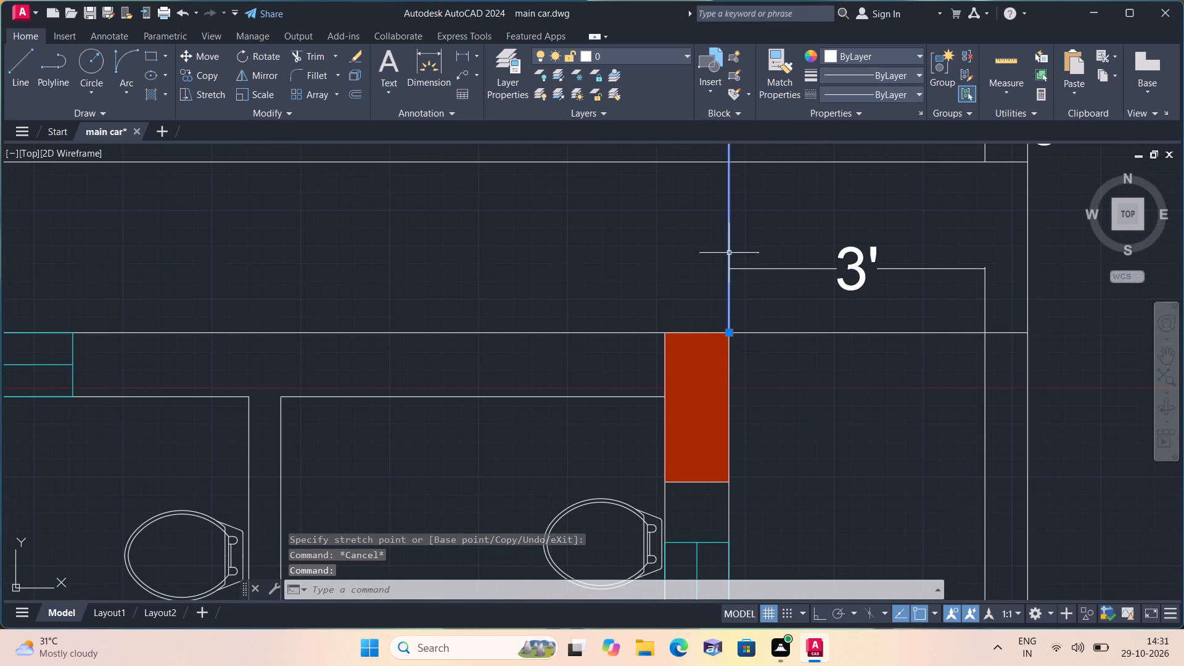
left_click(729, 334)
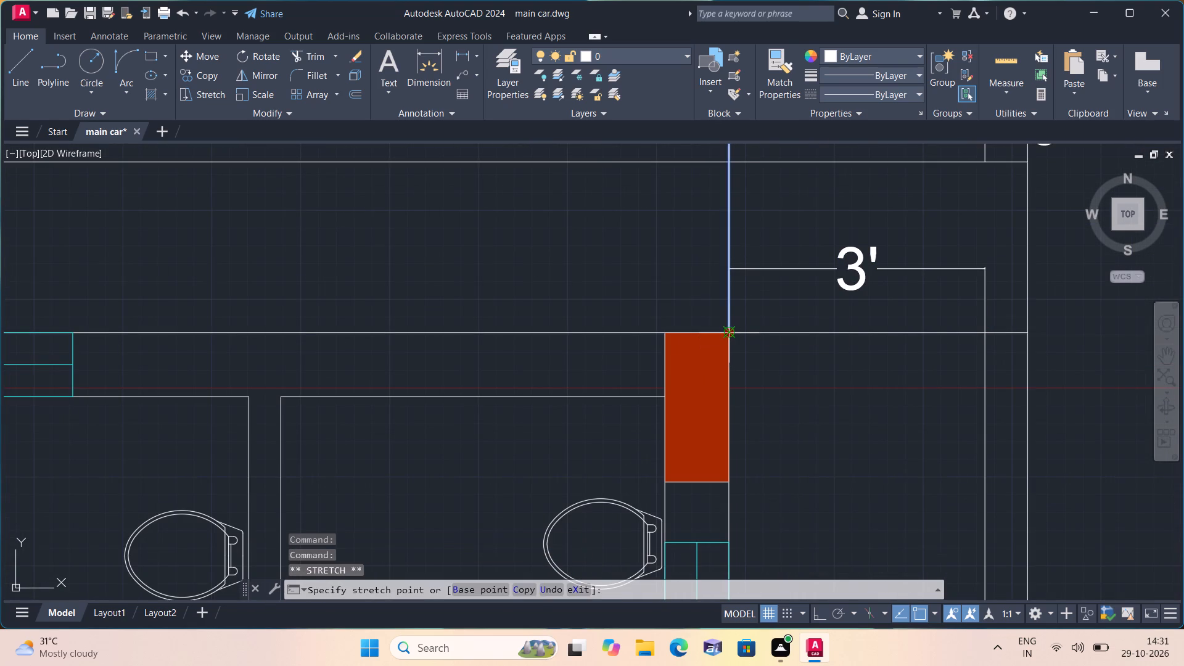
scroll(826, 321, "down", 3)
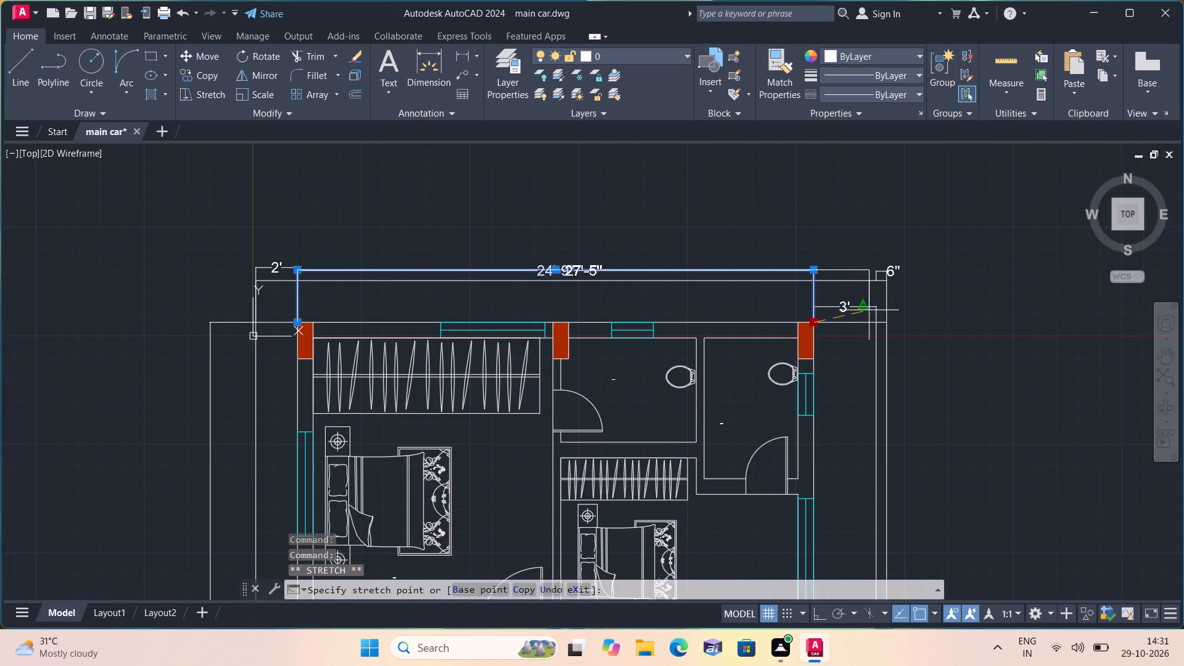
scroll(879, 305, "up", 1)
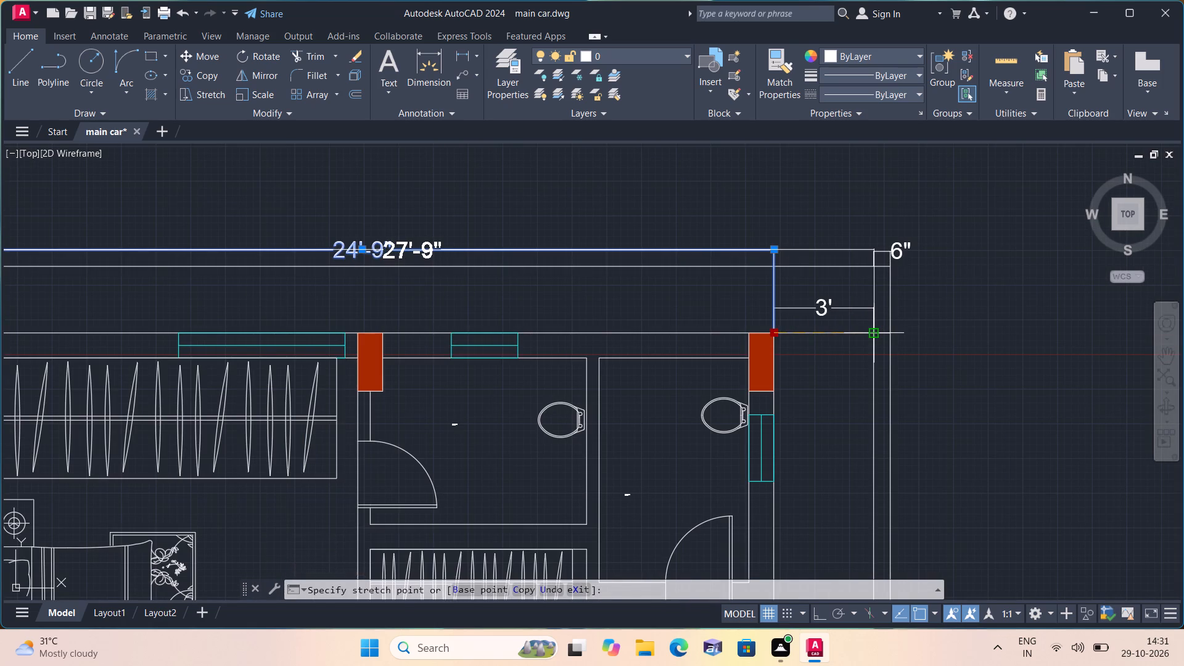
left_click(876, 334)
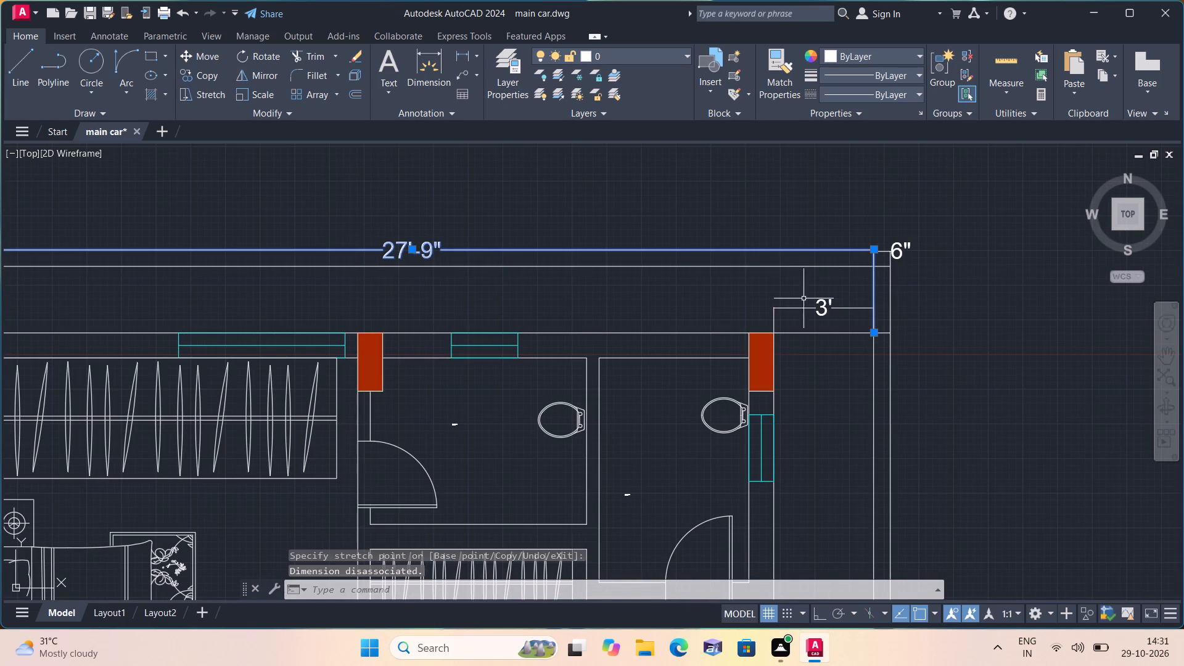
scroll(654, 284, "down", 1)
key("Escape")
Override the stretched width dimension's text north of the house with 27'-6".
middle_click_drag(503, 240, 503, 242)
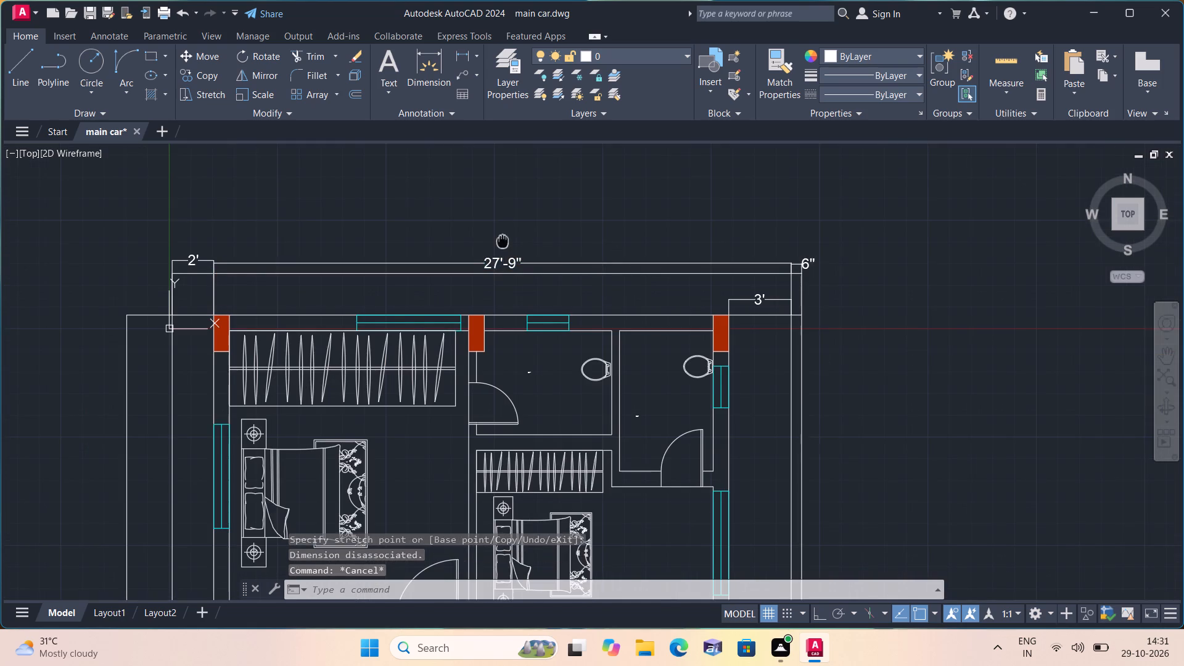
middle_click_drag(503, 242, 586, 262)
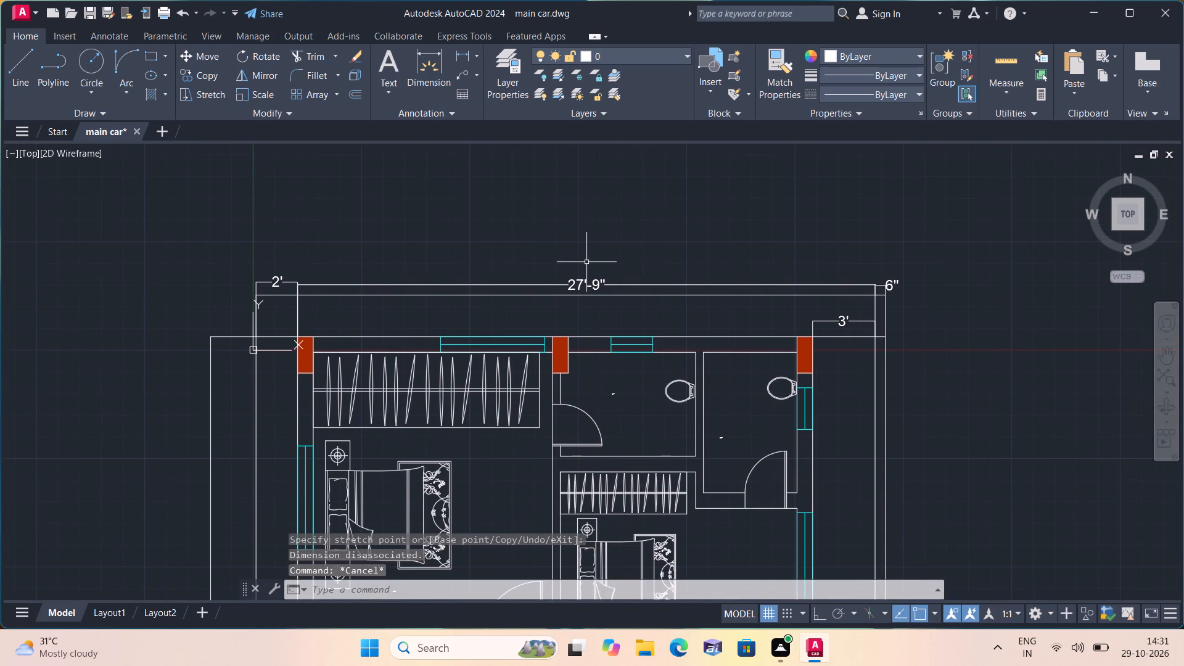
scroll(586, 262, "up", 2)
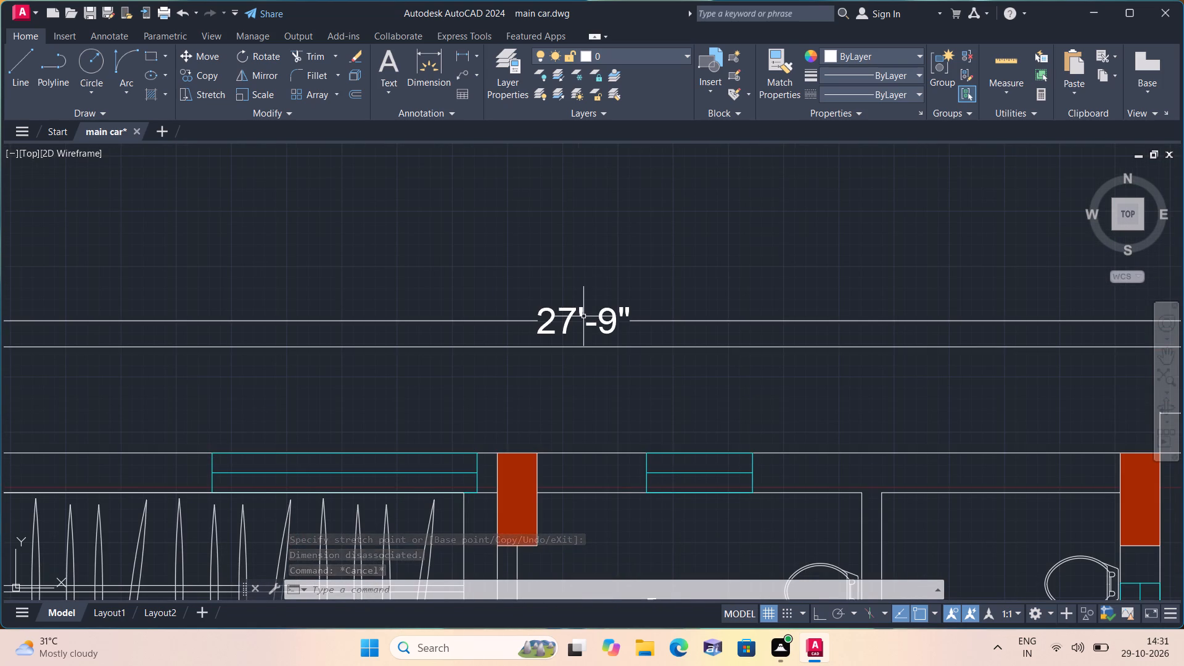
scroll(583, 316, "down", 2)
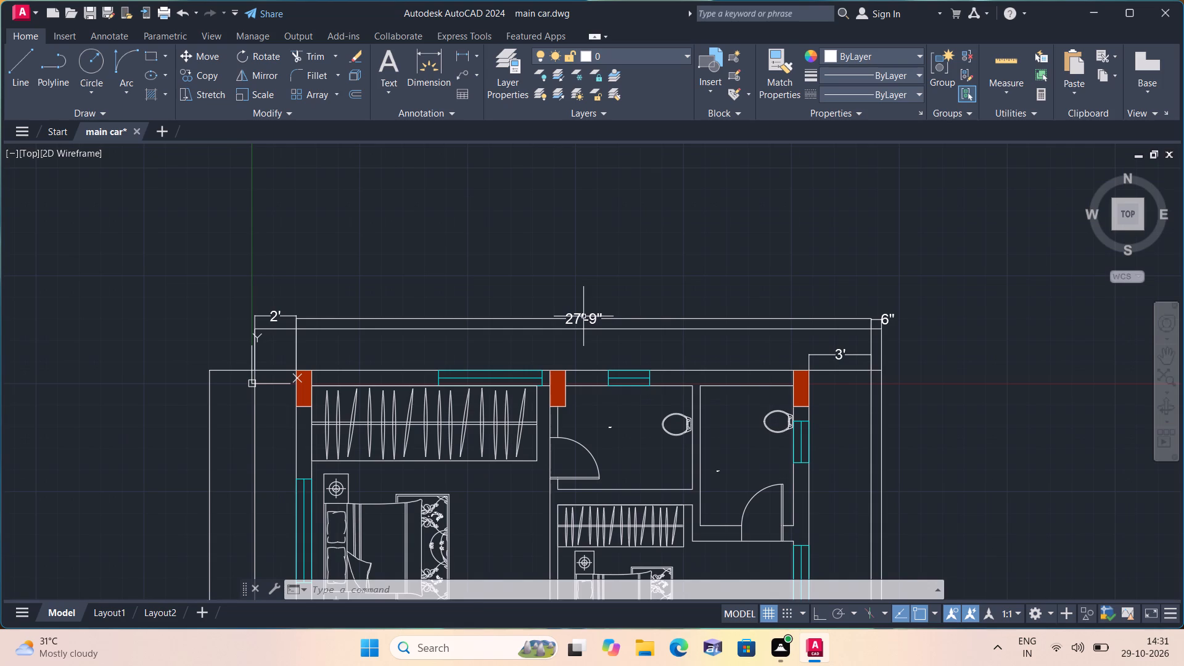
triple_click(574, 314)
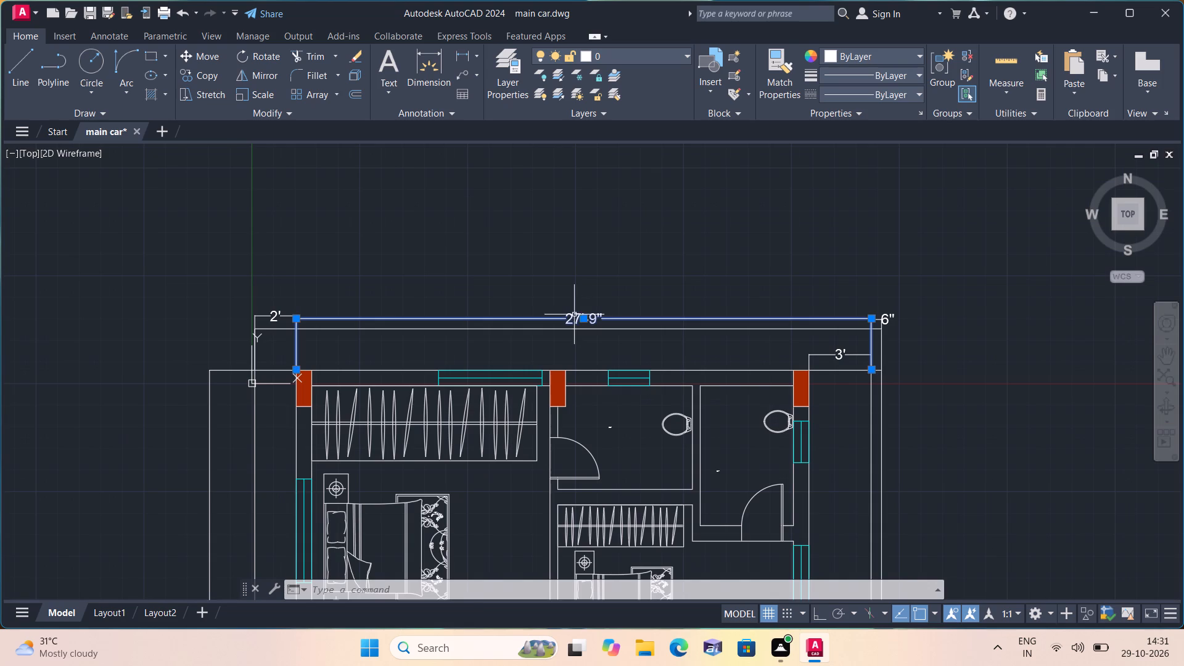
left_click(578, 315)
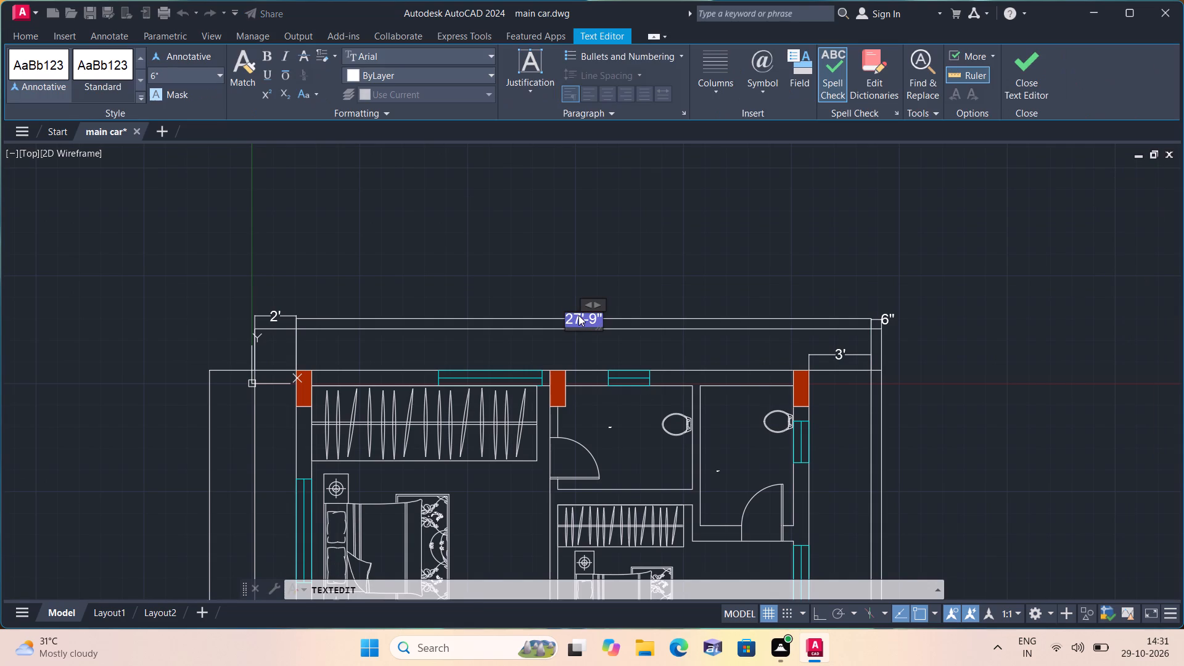
key("BackSpace")
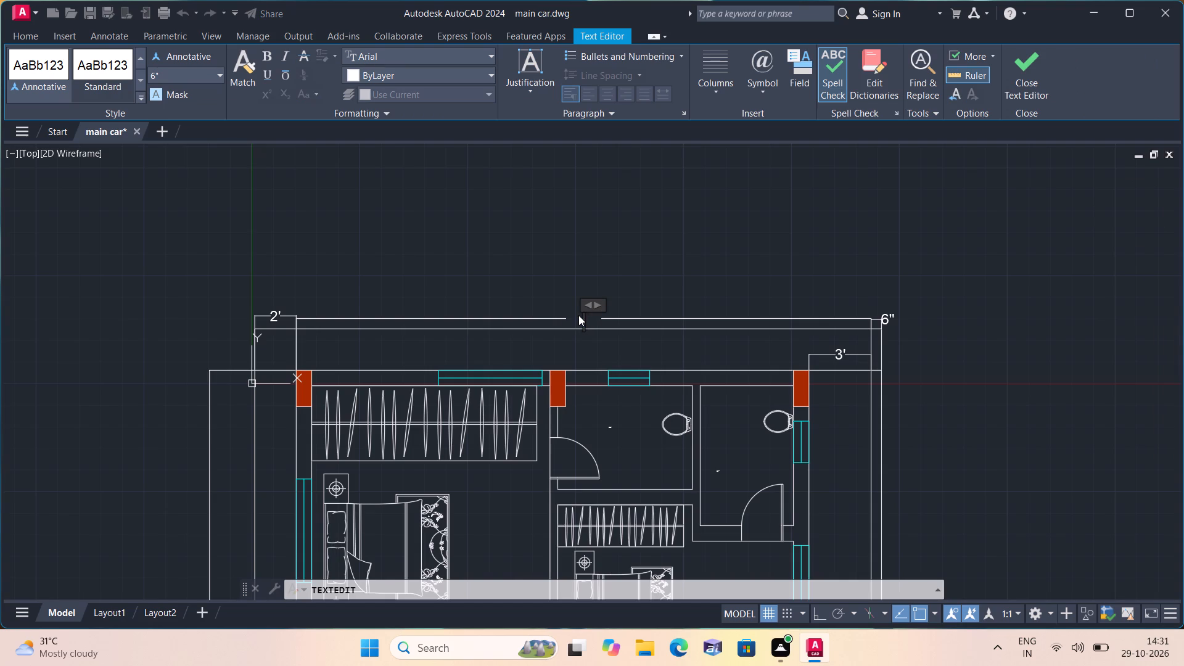
type("27")
type("'-6\"")
left_click(533, 273)
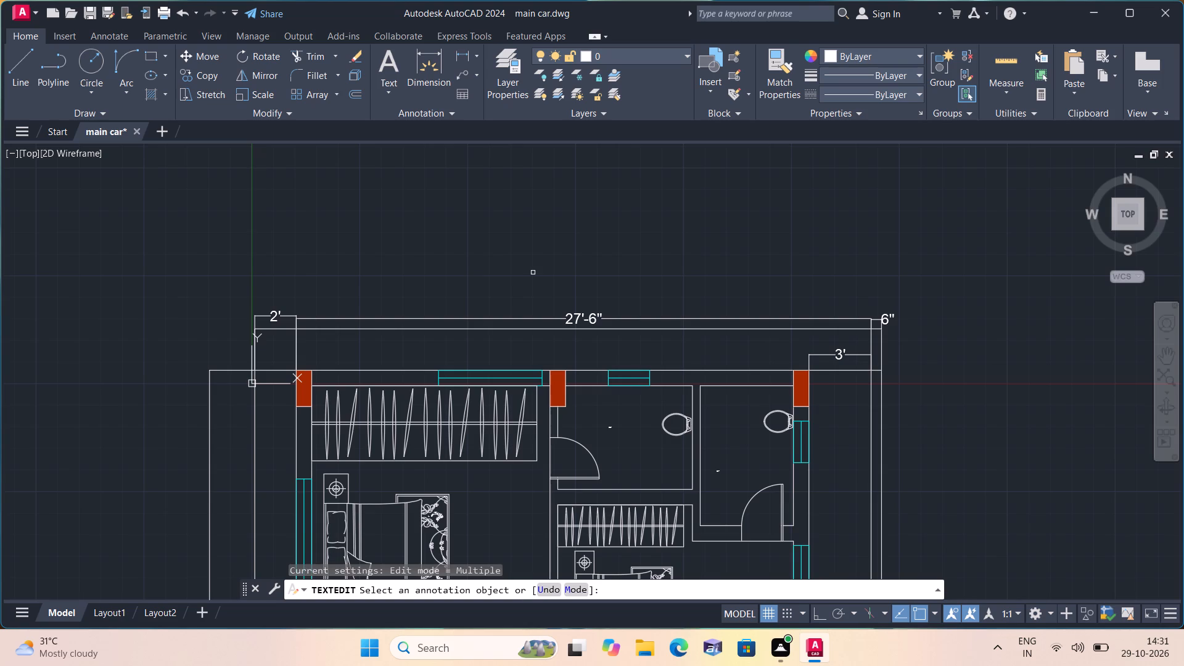
key("Escape")
Add an overall horizontal linear dimension from the plot's northwest corner to its northeast corner, placed north of the existing dimensions.
left_click(456, 59)
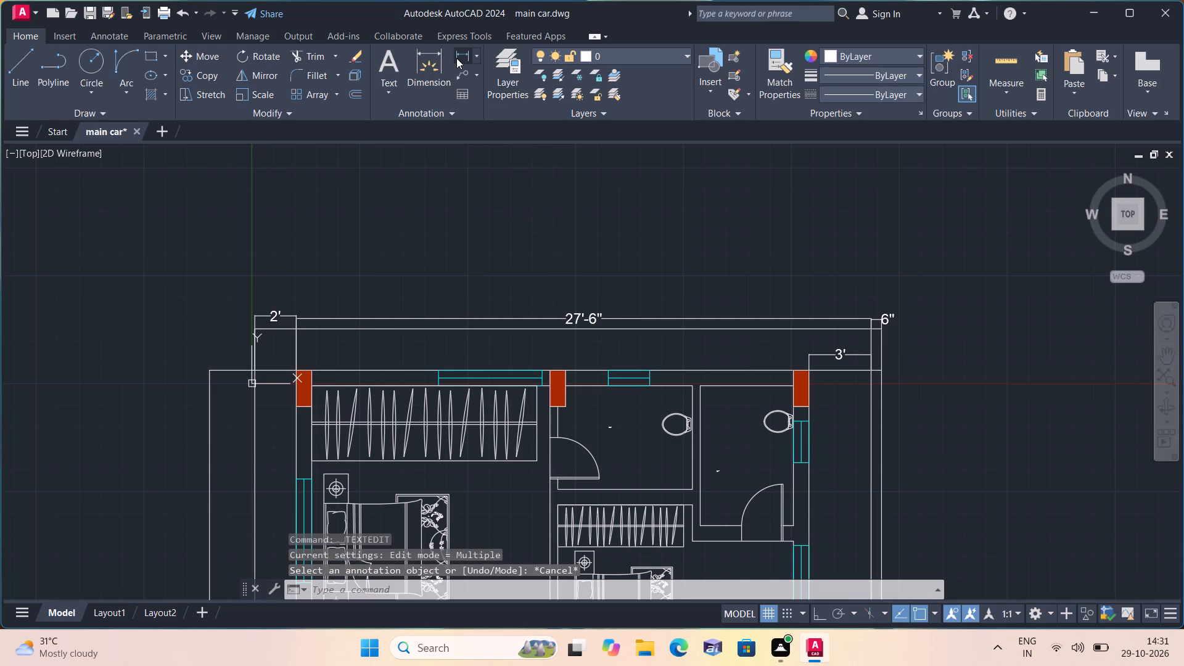
scroll(274, 337, "up", 1)
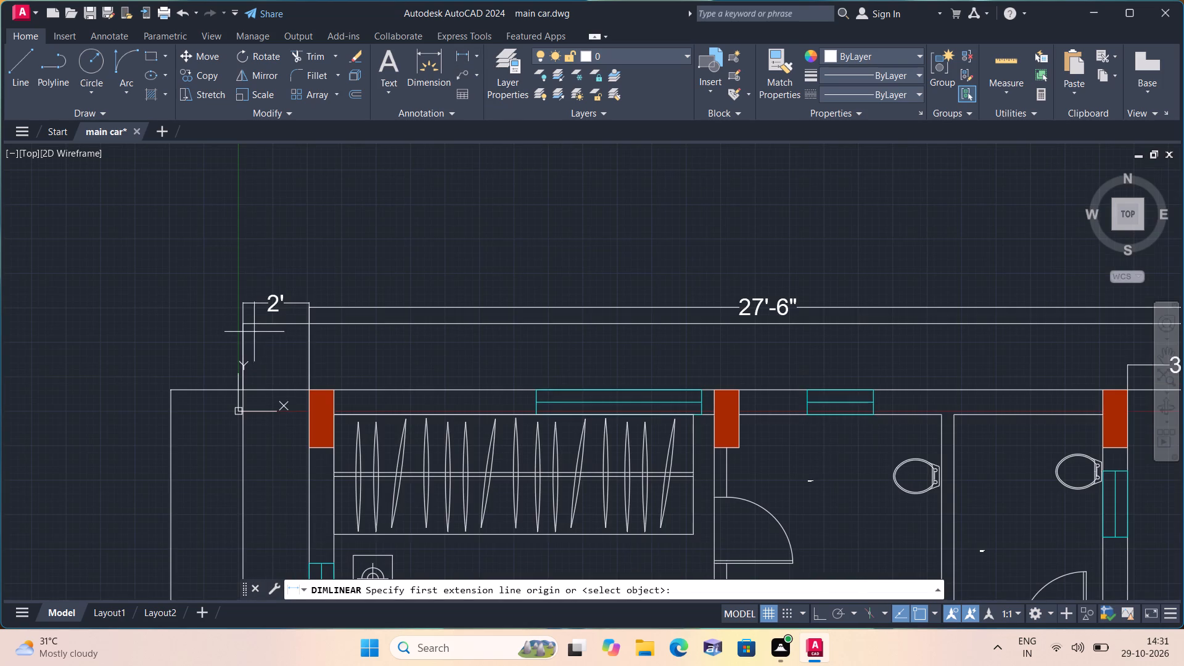
left_click(244, 327)
scroll(244, 327, "down", 2)
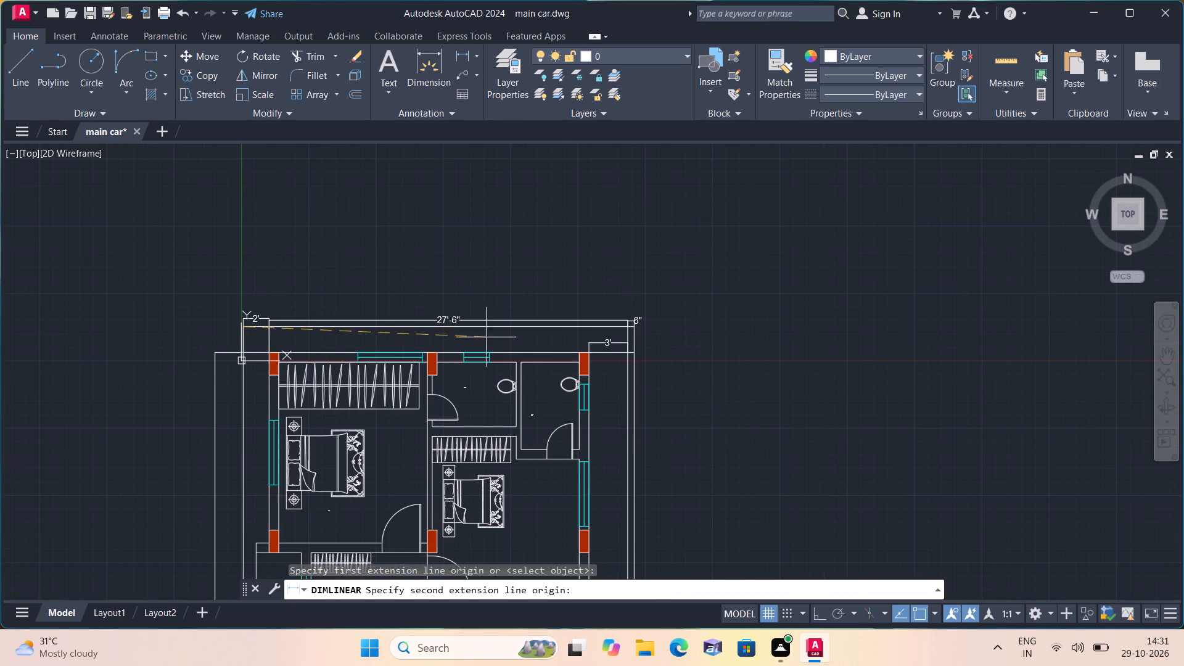
scroll(643, 342, "up", 2)
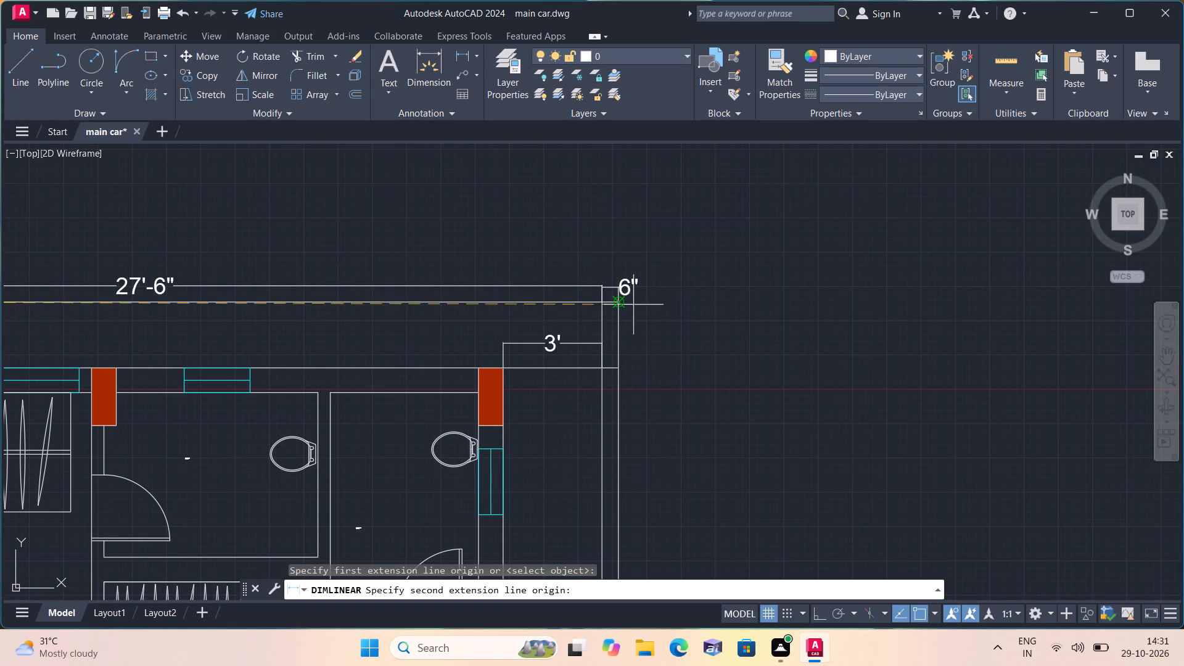
left_click(618, 303)
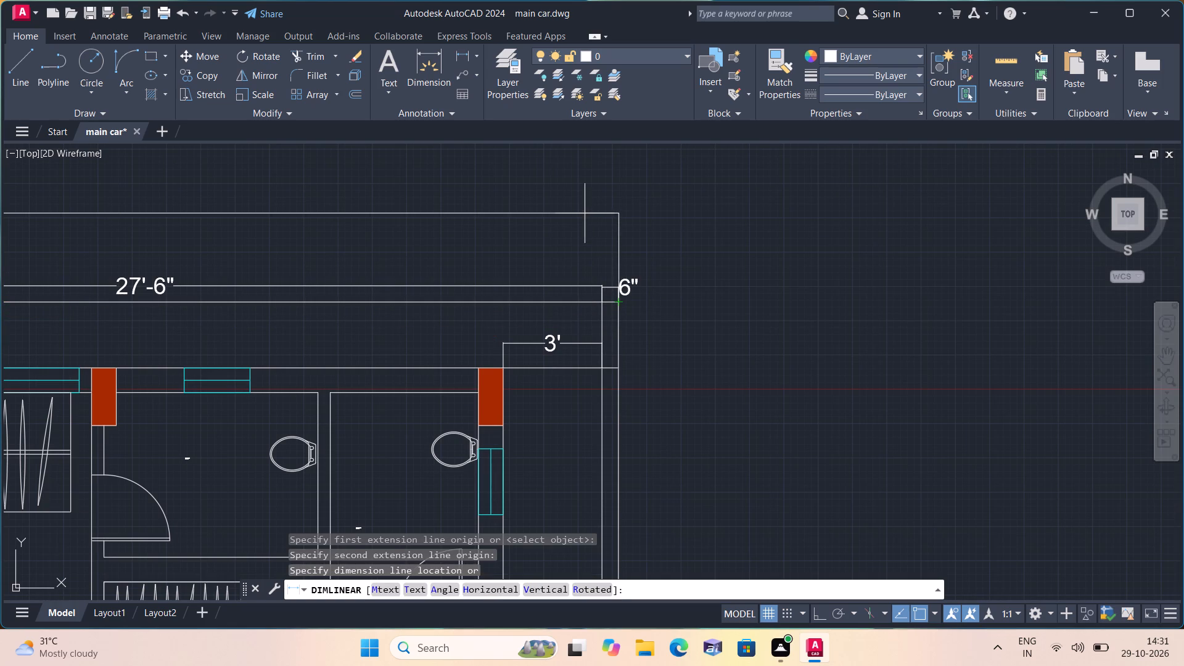
left_click(586, 200)
Set the text height of the overall plot-width dimension north of the plan to 6".
scroll(501, 232, "down", 1)
middle_click_drag(501, 233, 657, 301)
left_click_drag(656, 297, 643, 276)
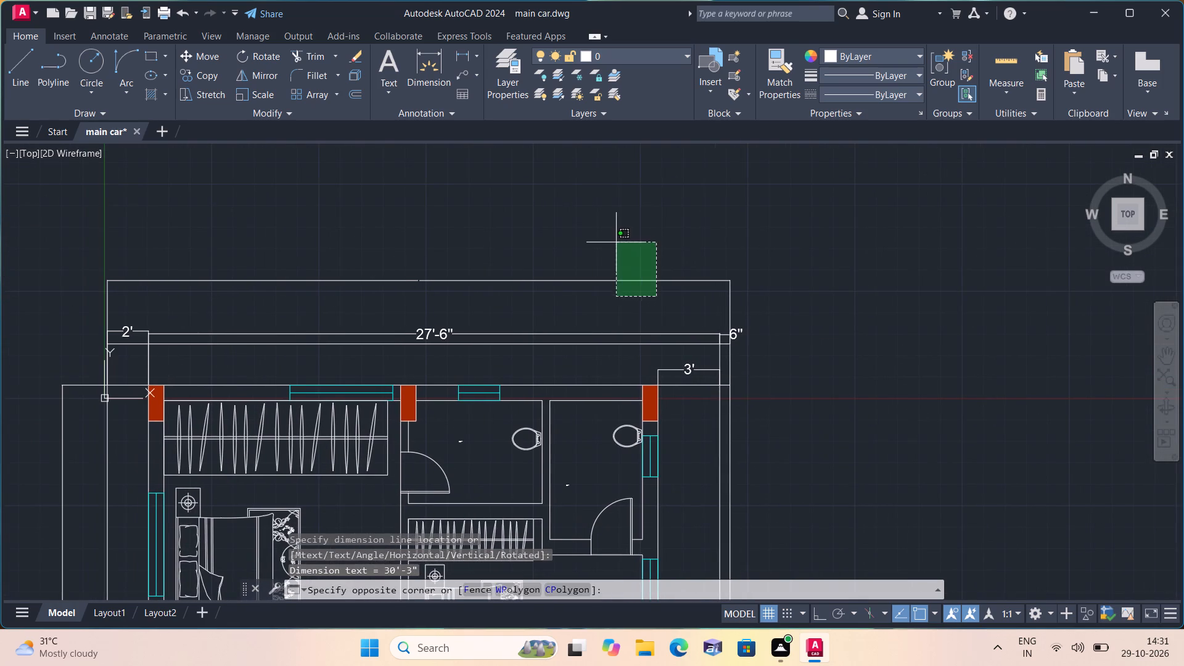
left_click(608, 233)
right_click(608, 233)
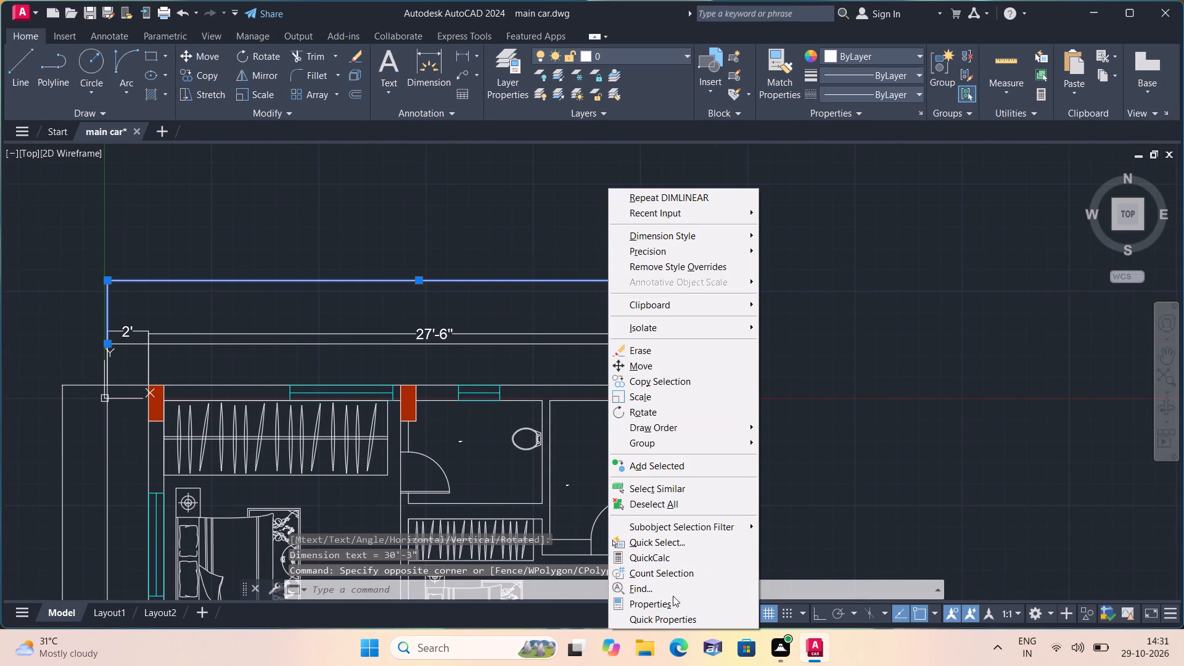
left_click(675, 600)
scroll(10, 324, "down", 3)
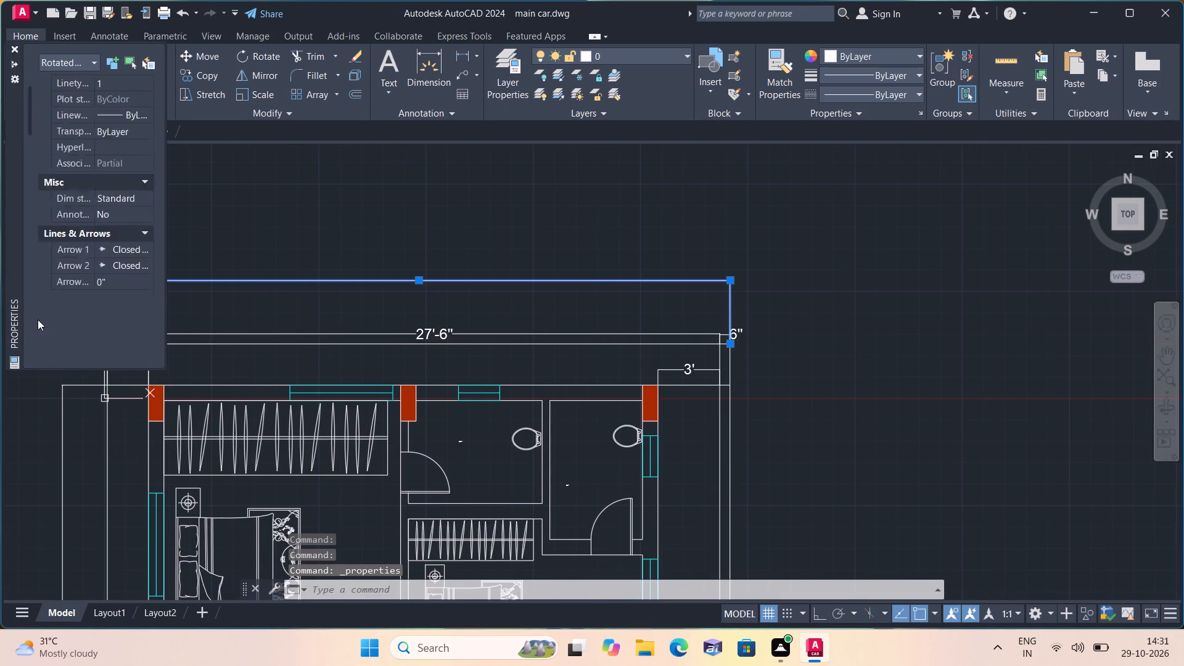
scroll(38, 319, "down", 3)
scroll(88, 335, "down", 2)
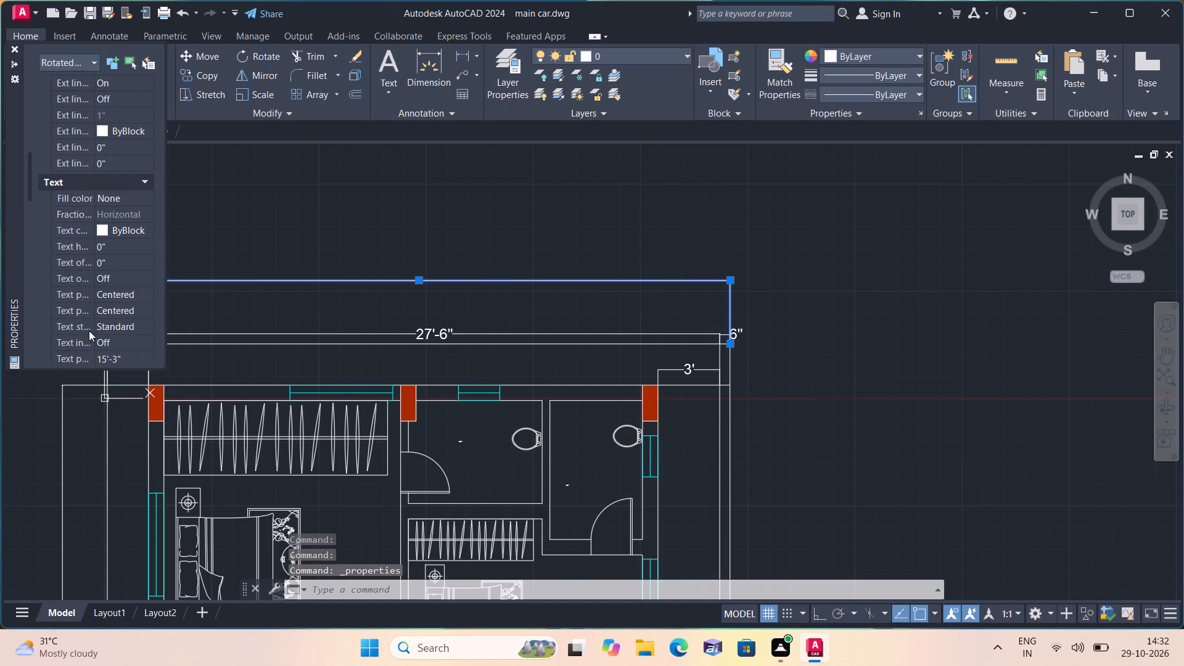
left_click(117, 247)
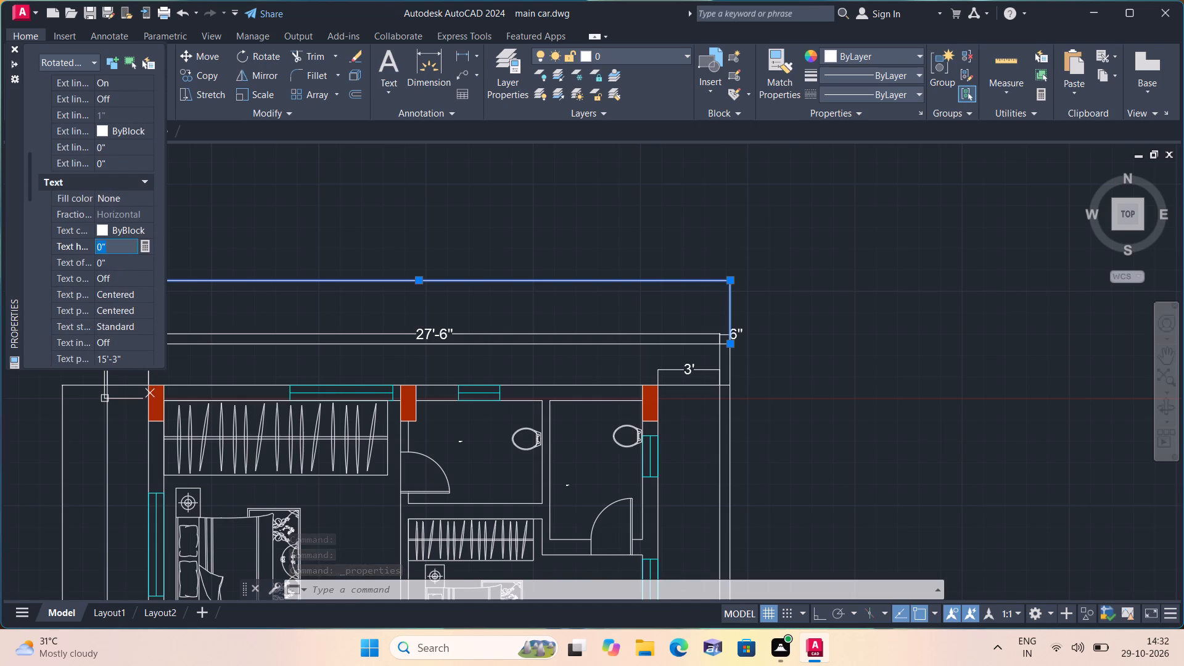
key("BackSpace")
type("6\"")
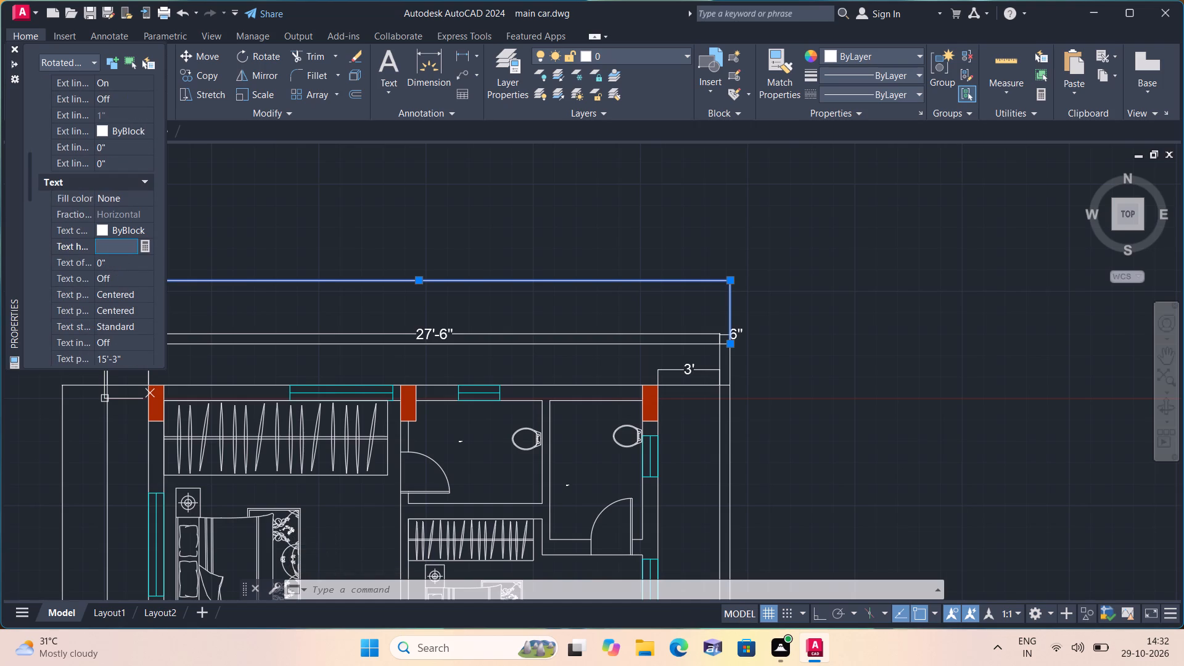
left_click(245, 212)
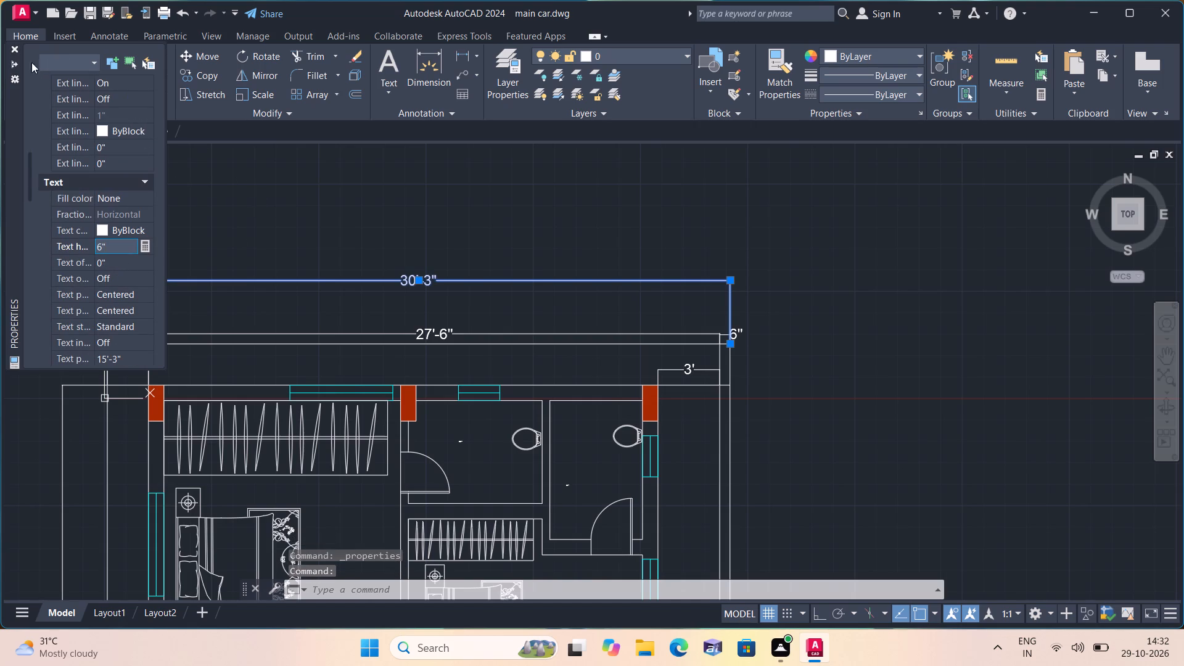
left_click(17, 46)
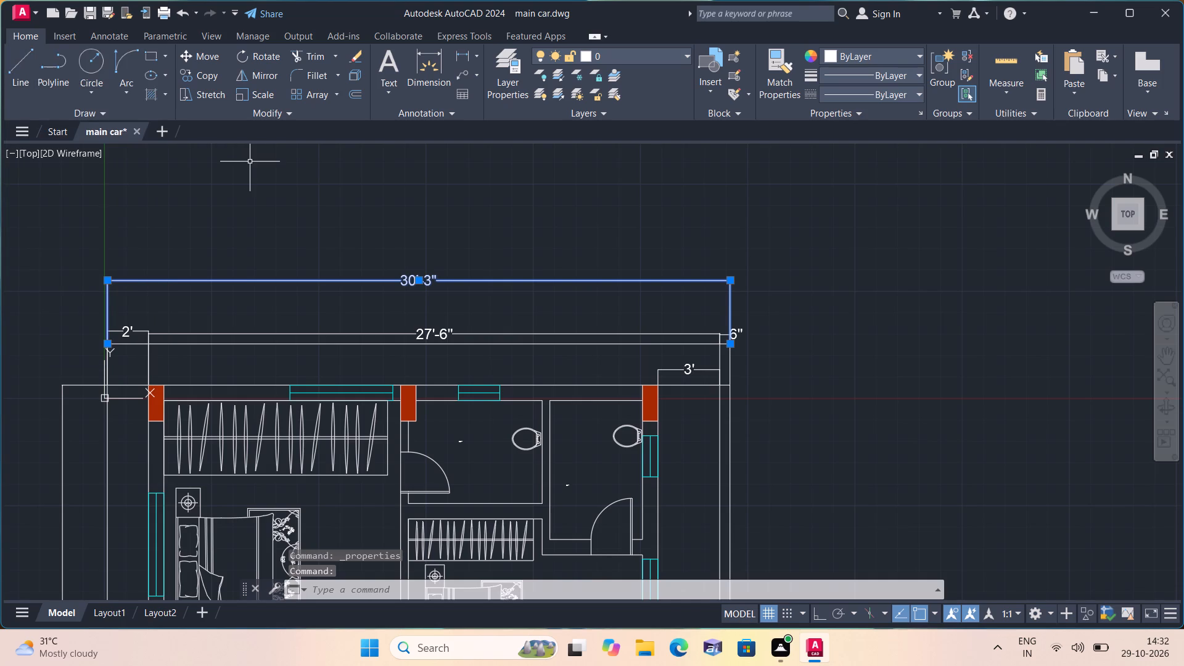
key("Escape")
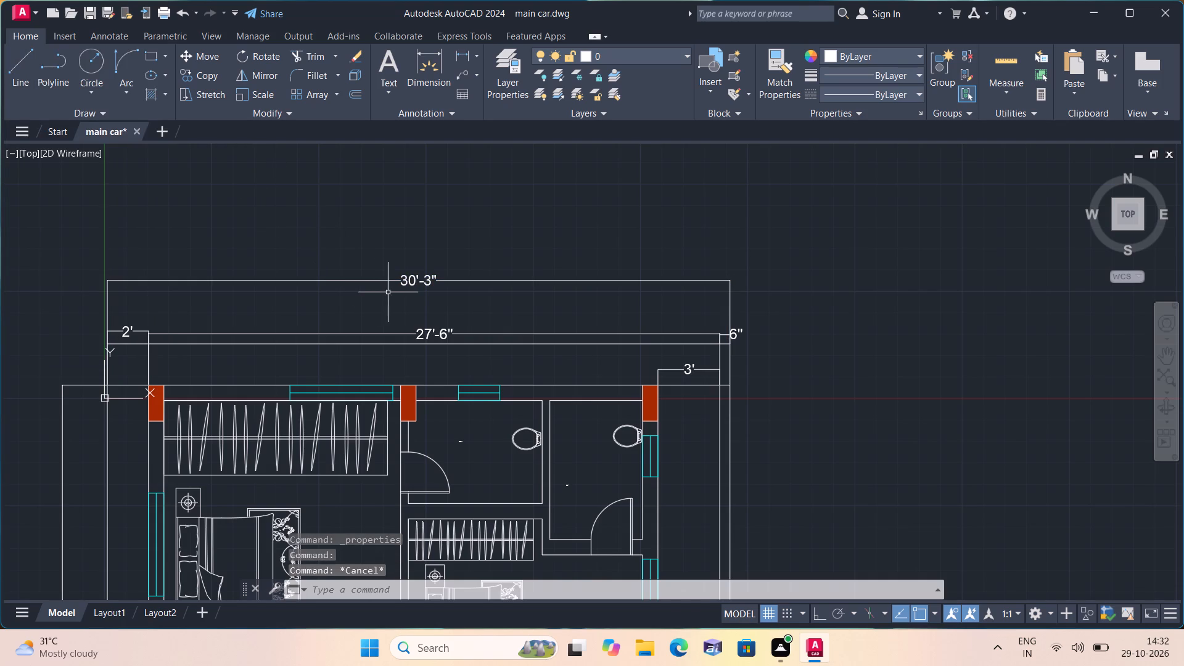
Override the overall plot-width dimension's text with 30'.
double_click(403, 277)
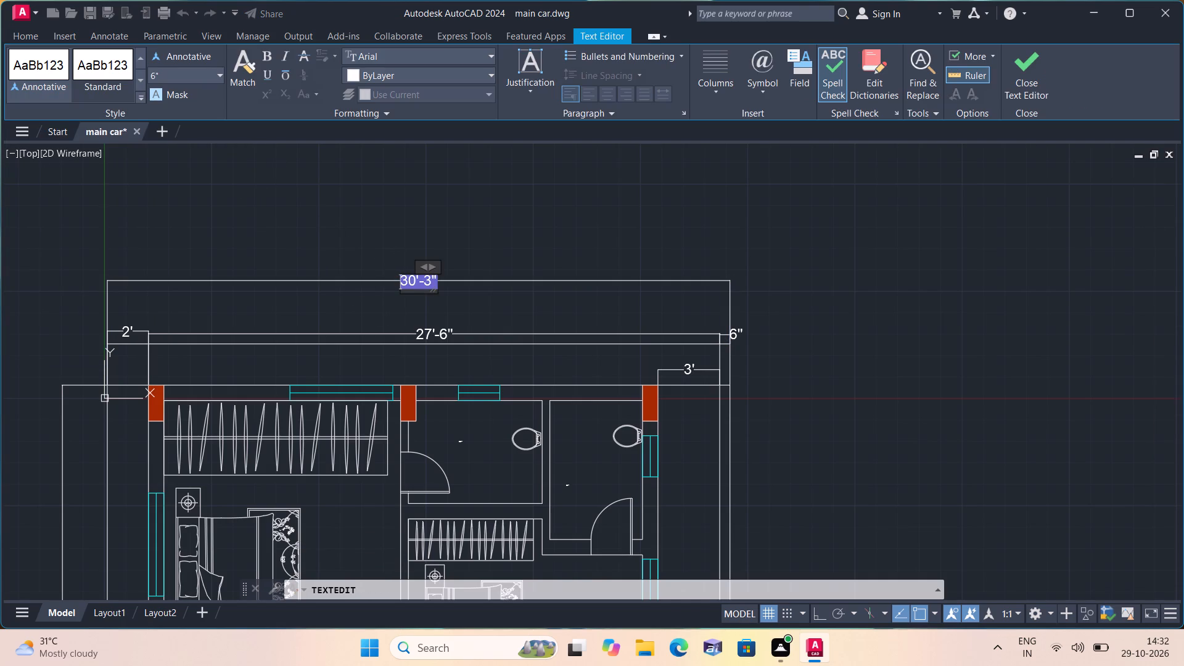
left_click(425, 285)
key("BackSpace")
type("30'")
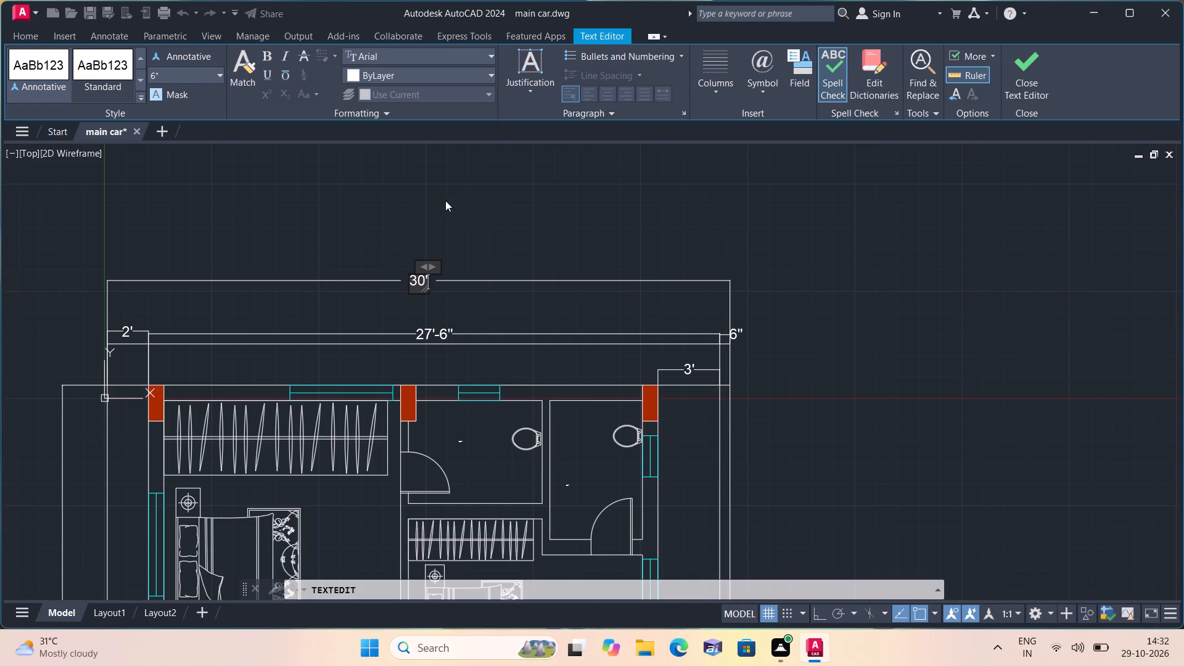
left_click(445, 200)
scroll(446, 207, "down", 1)
key("Escape")
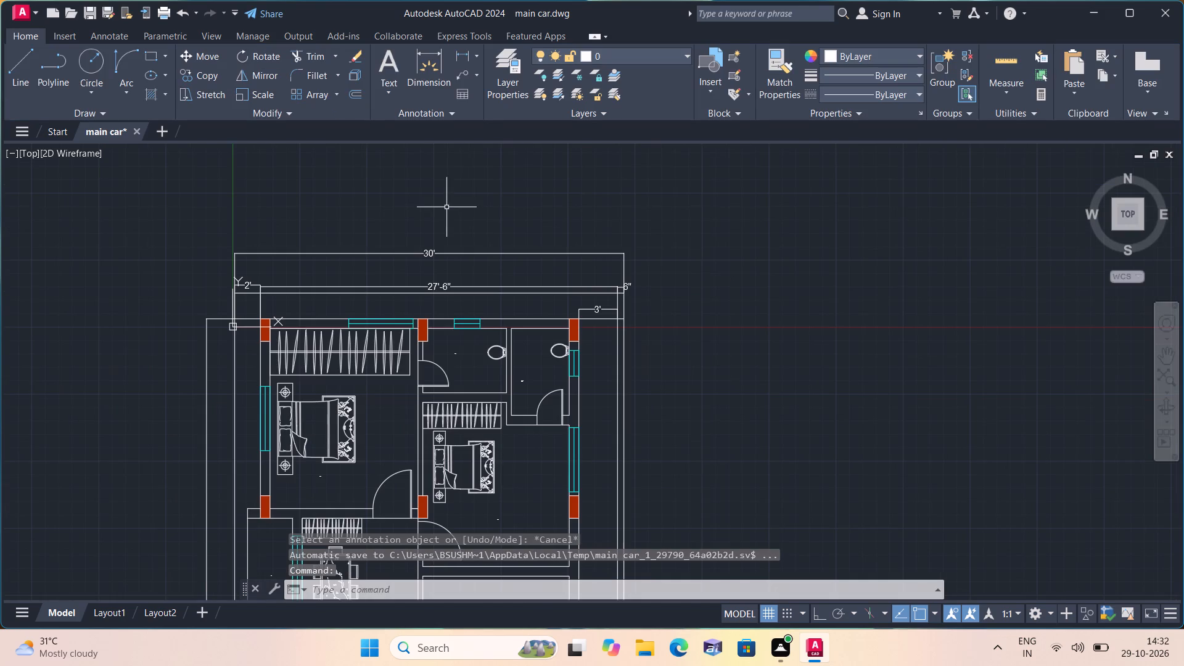
Examine the plan's southern part, checking the dimensions south of the kitchen and beside the parked car.
scroll(461, 240, "down", 1)
middle_click_drag(461, 240, 553, 105)
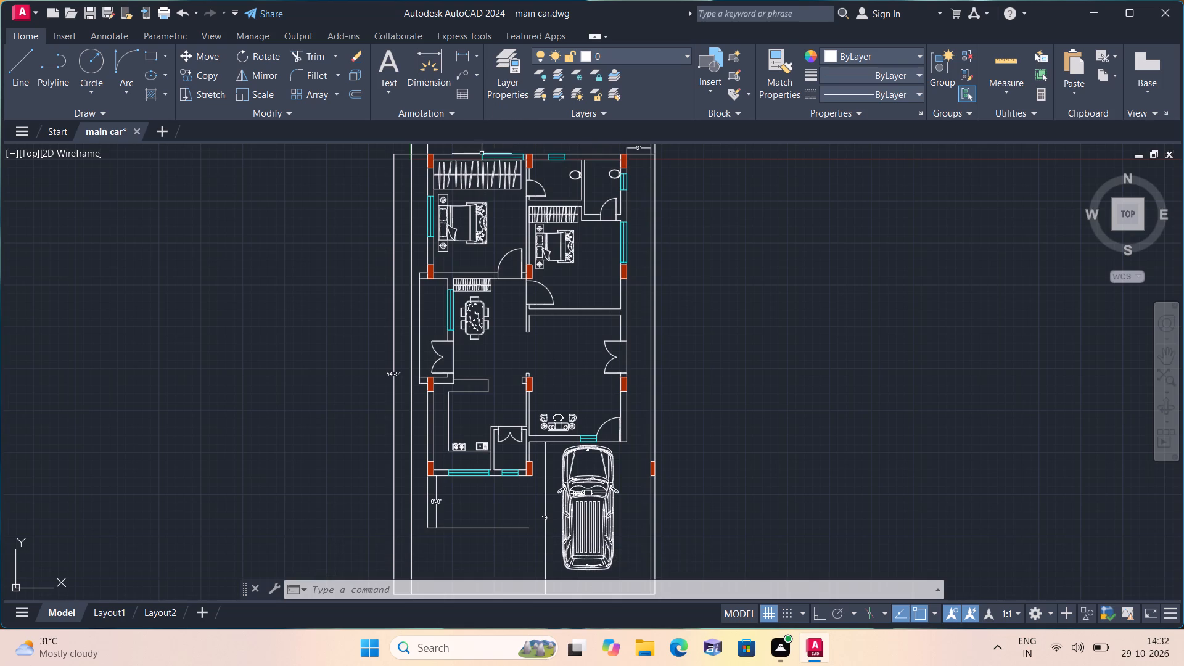
scroll(468, 351, "up", 1)
middle_click_drag(464, 348, 472, 287)
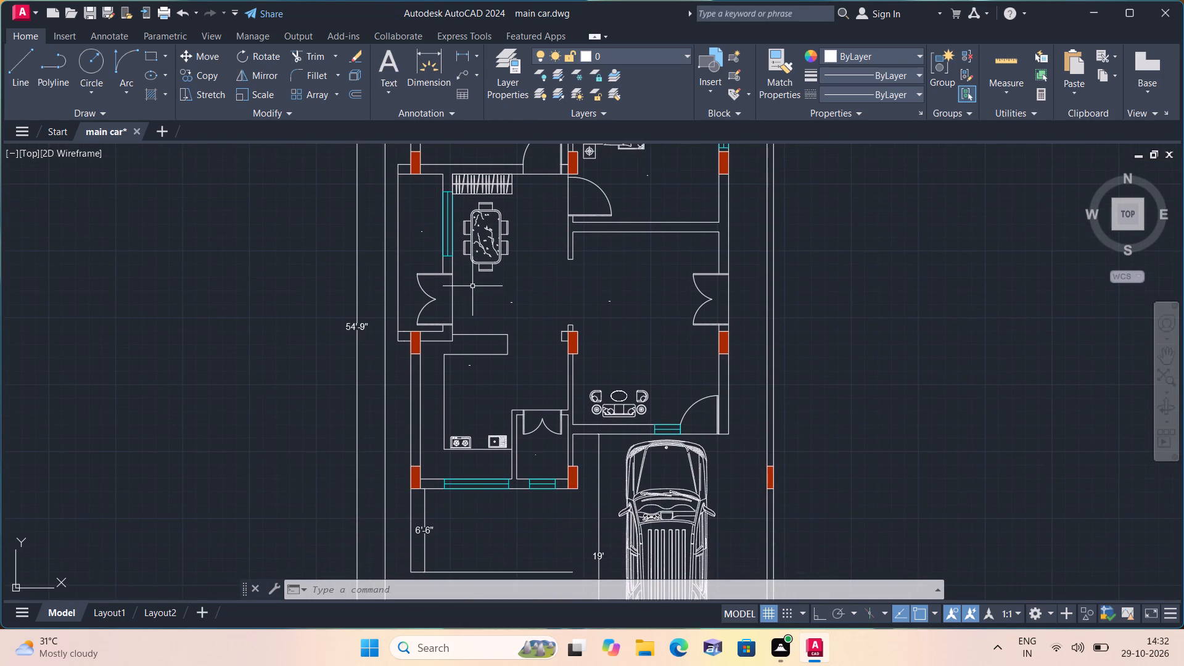
middle_click_drag(445, 528, 442, 527)
middle_click_drag(442, 527, 382, 466)
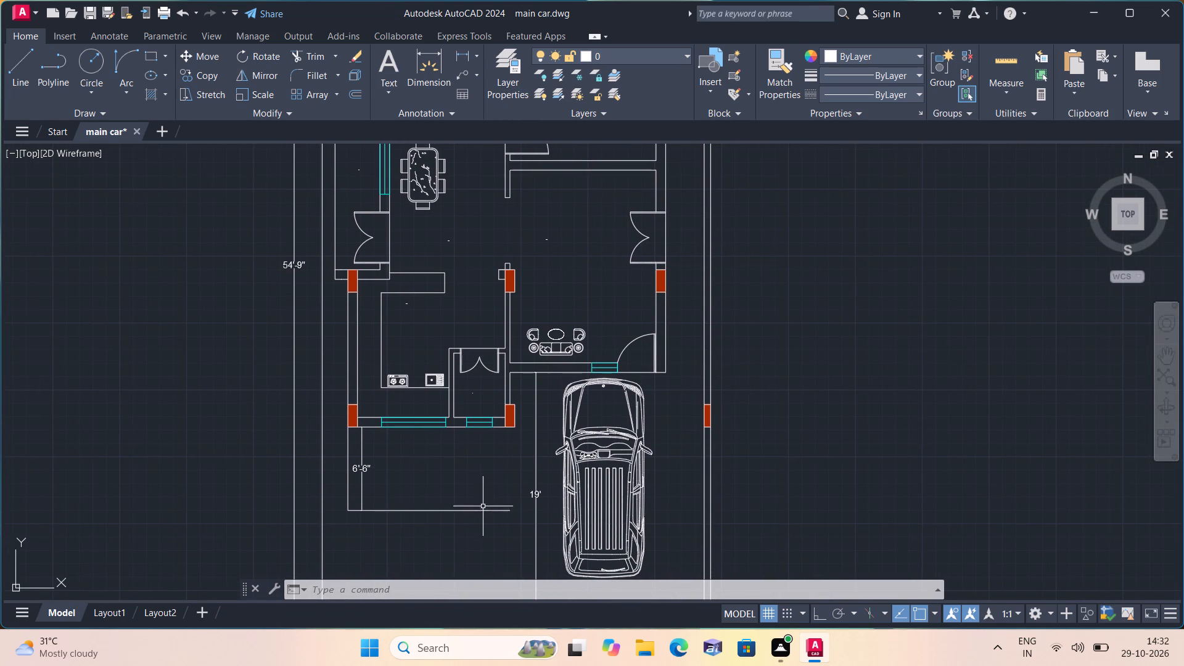
middle_click_drag(482, 506, 477, 479)
middle_click_drag(528, 536, 528, 535)
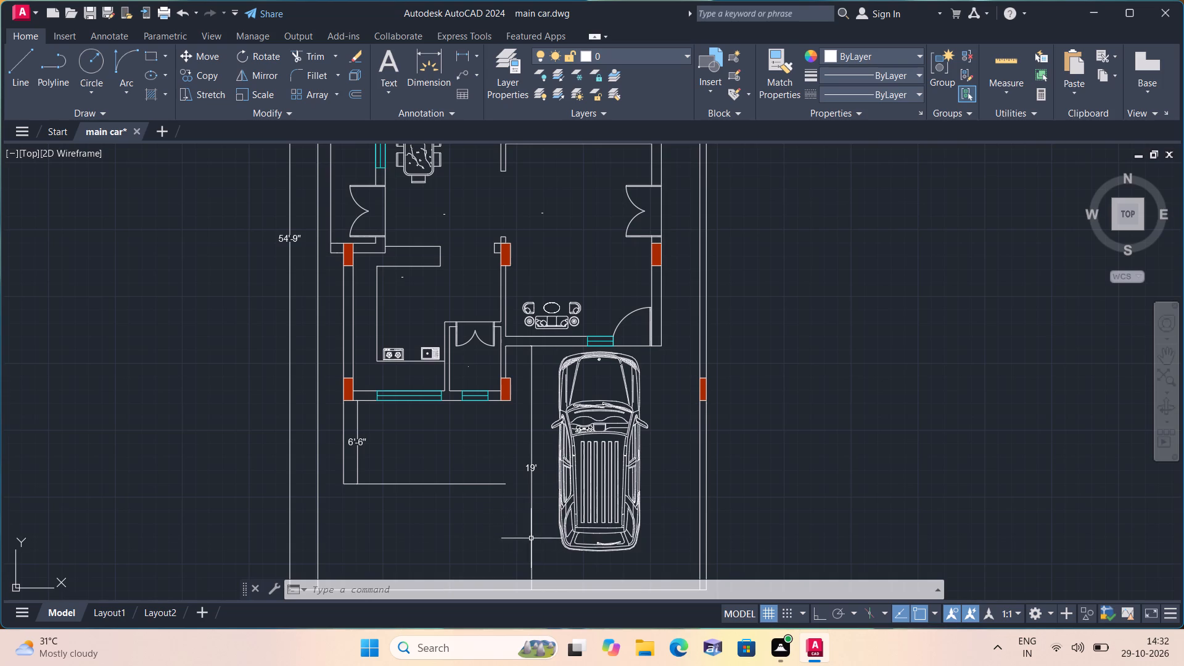
middle_click_drag(528, 535, 530, 388)
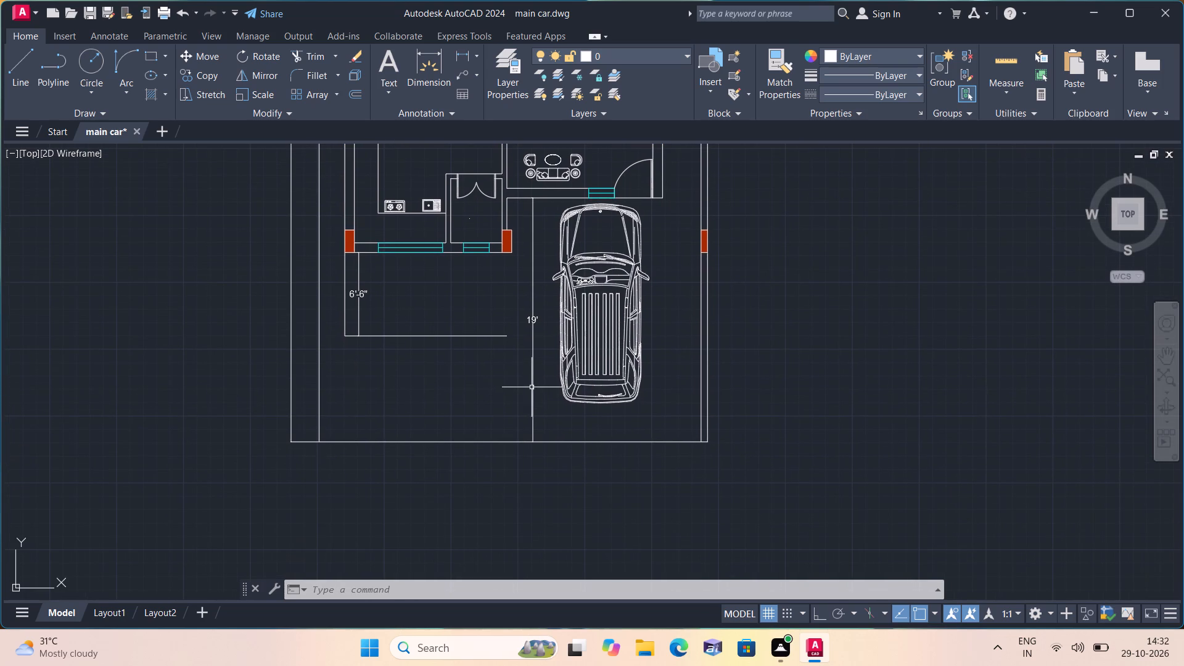
scroll(554, 334, "up", 2)
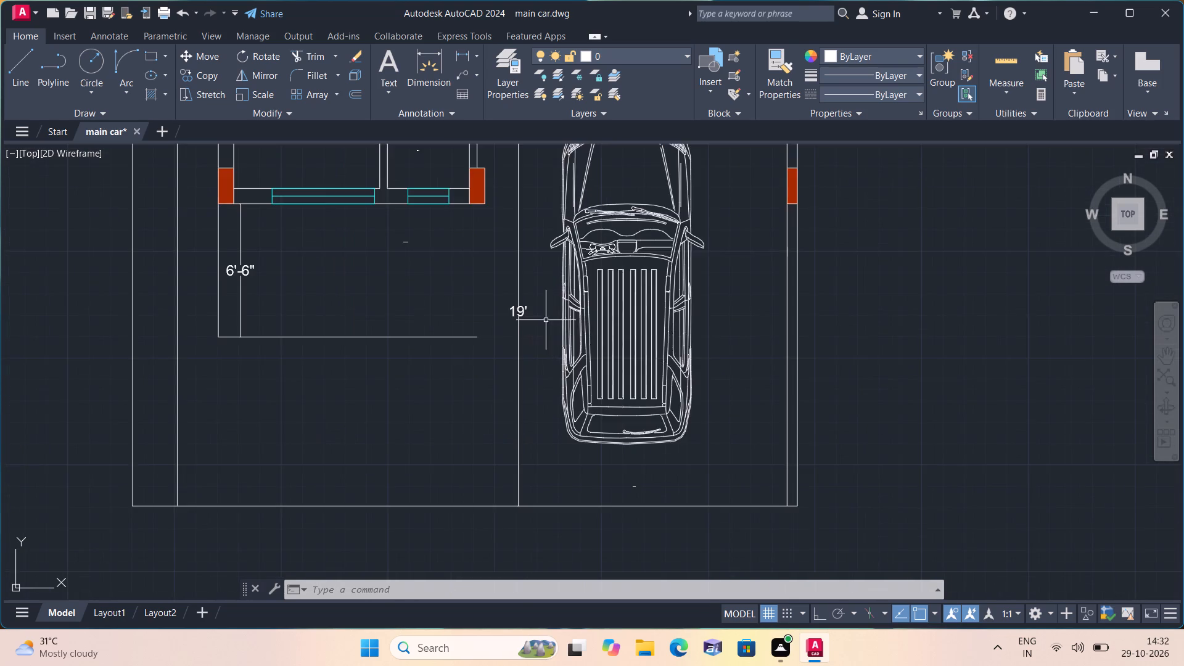
scroll(540, 314, "up", 2)
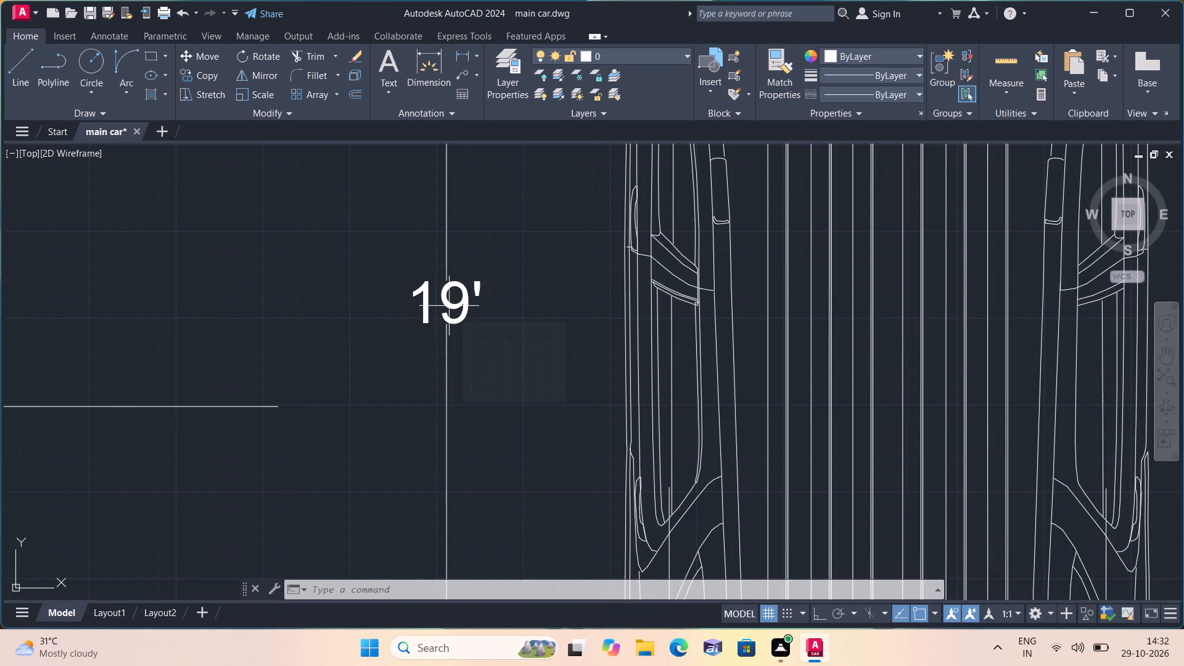
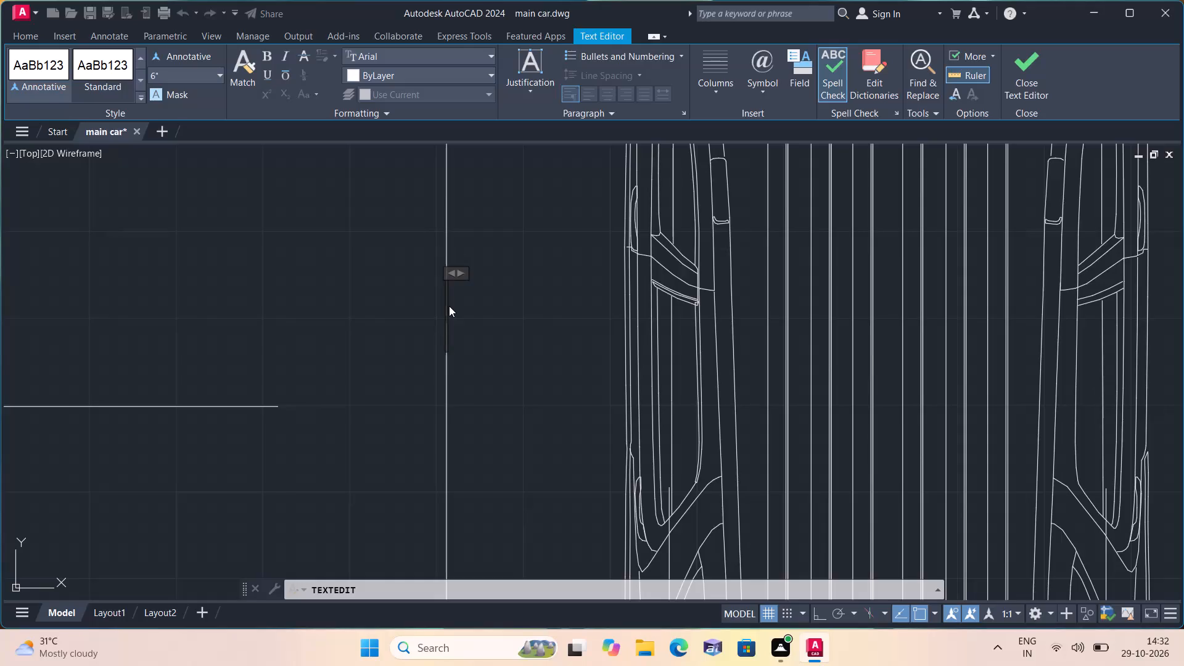
Override the text of the vertical dimension beside the parked car with 18'-6".
type("18")
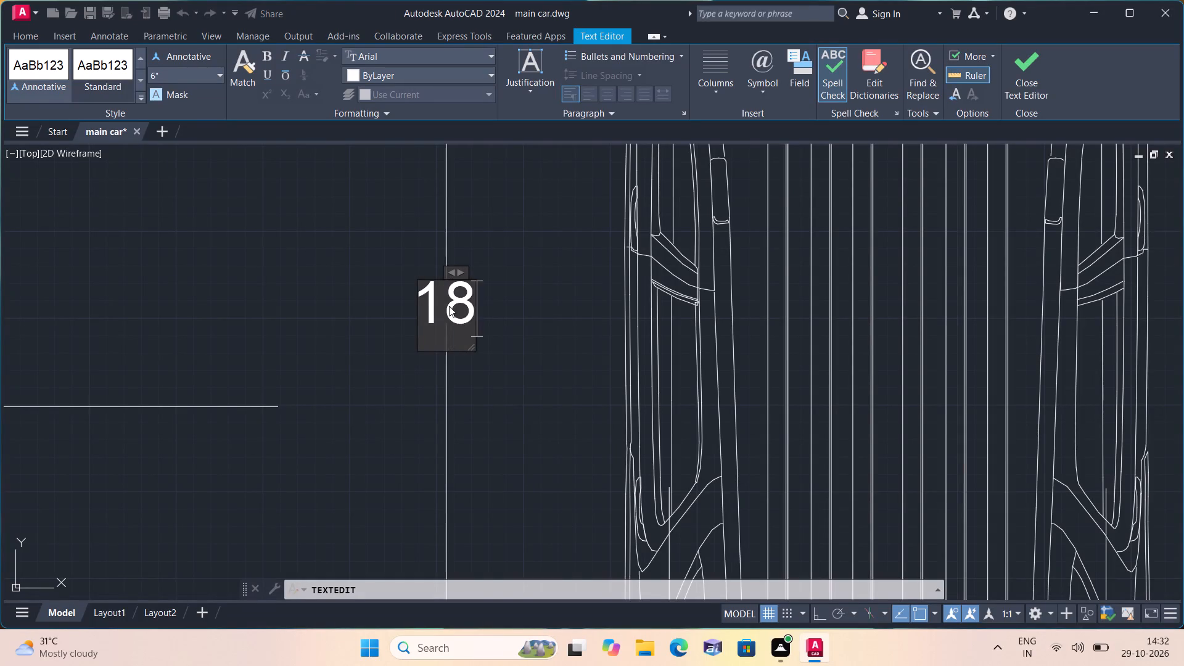
type("'-6\"")
left_click(369, 255)
scroll(371, 249, "down", 3)
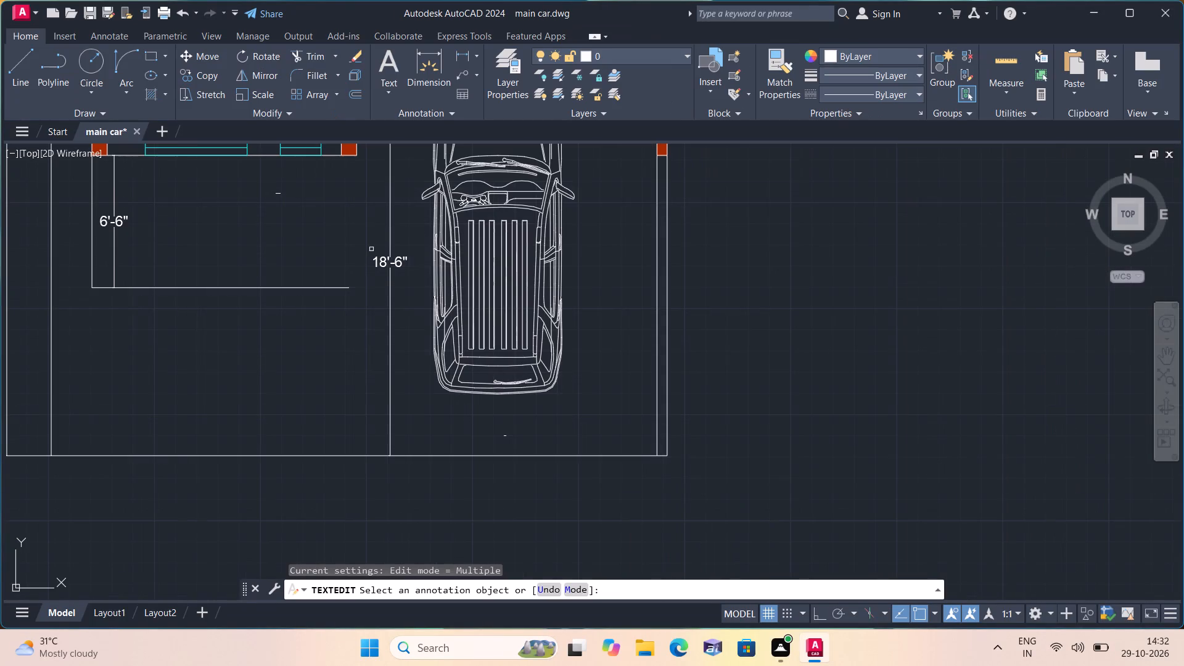
middle_click_drag(330, 236, 633, 390)
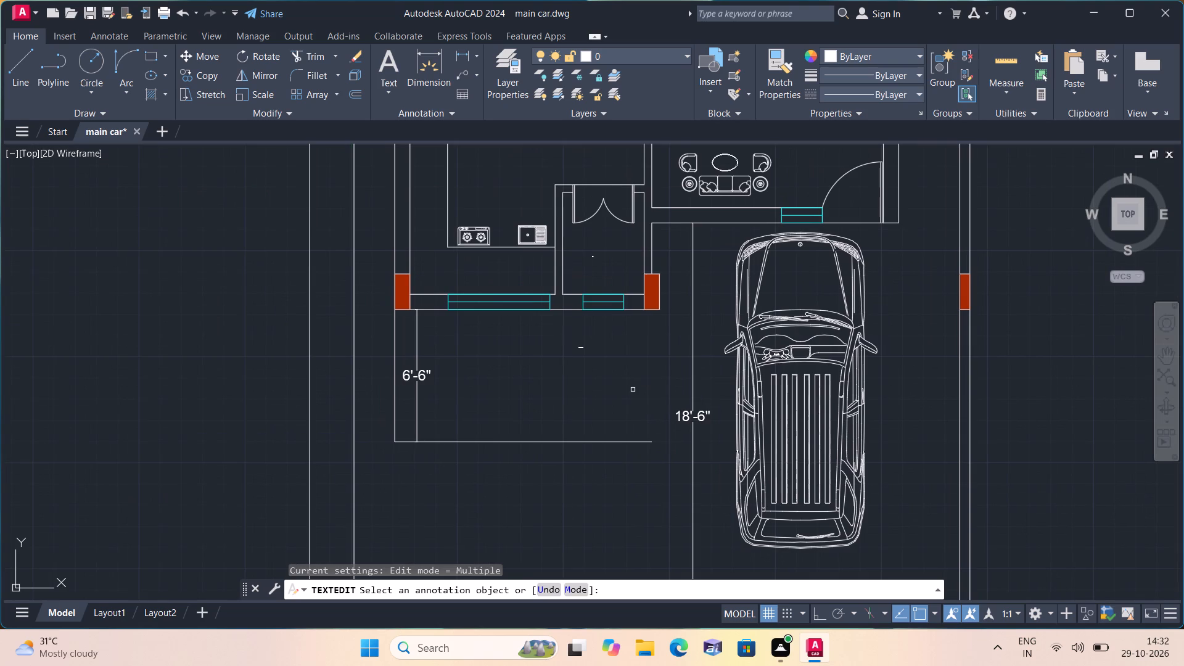
key("Escape")
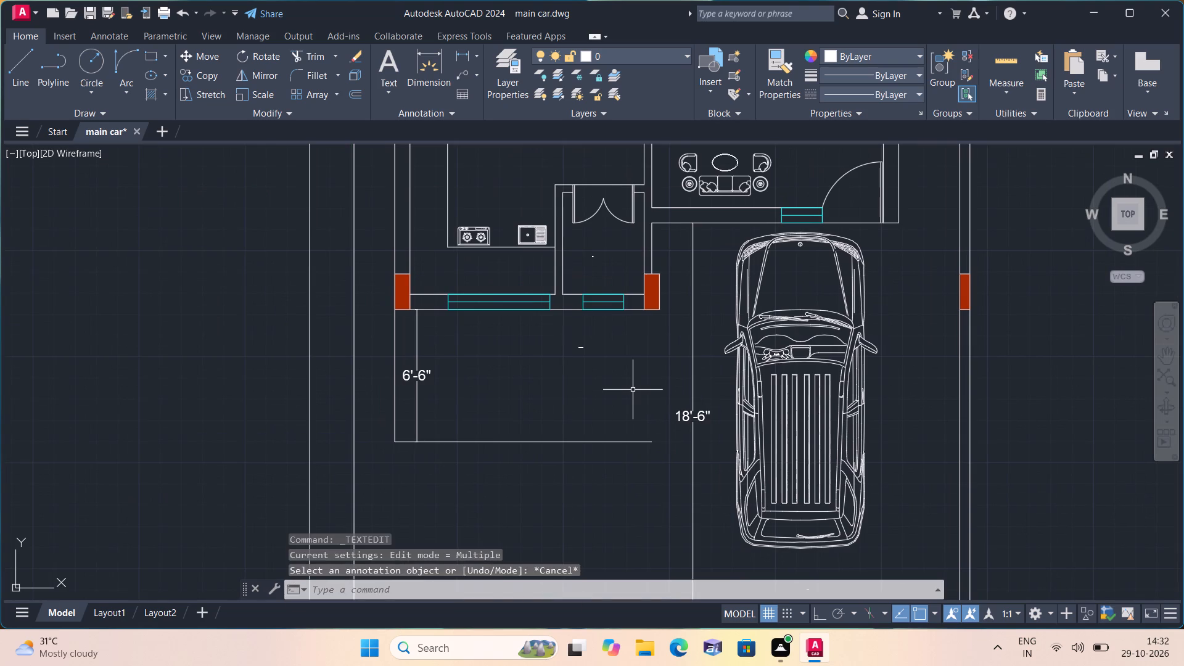
Override the text of the long vertical dimension along the plot's west side with 55'-9".
scroll(637, 390, "down", 2)
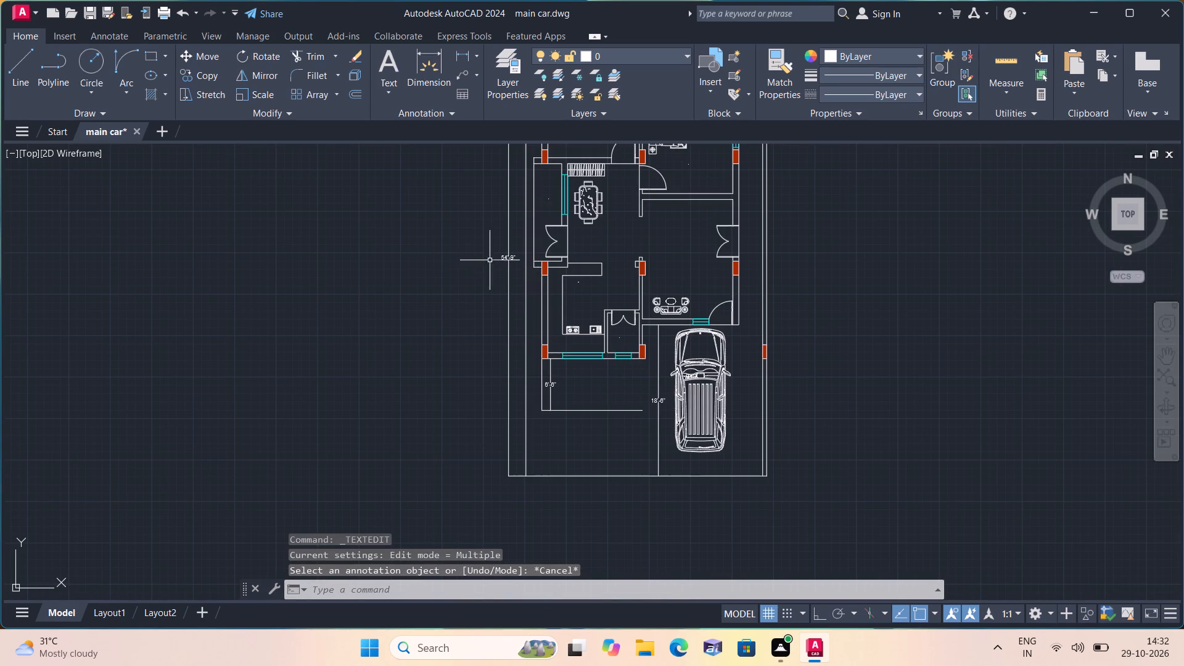
middle_click_drag(462, 236, 510, 297)
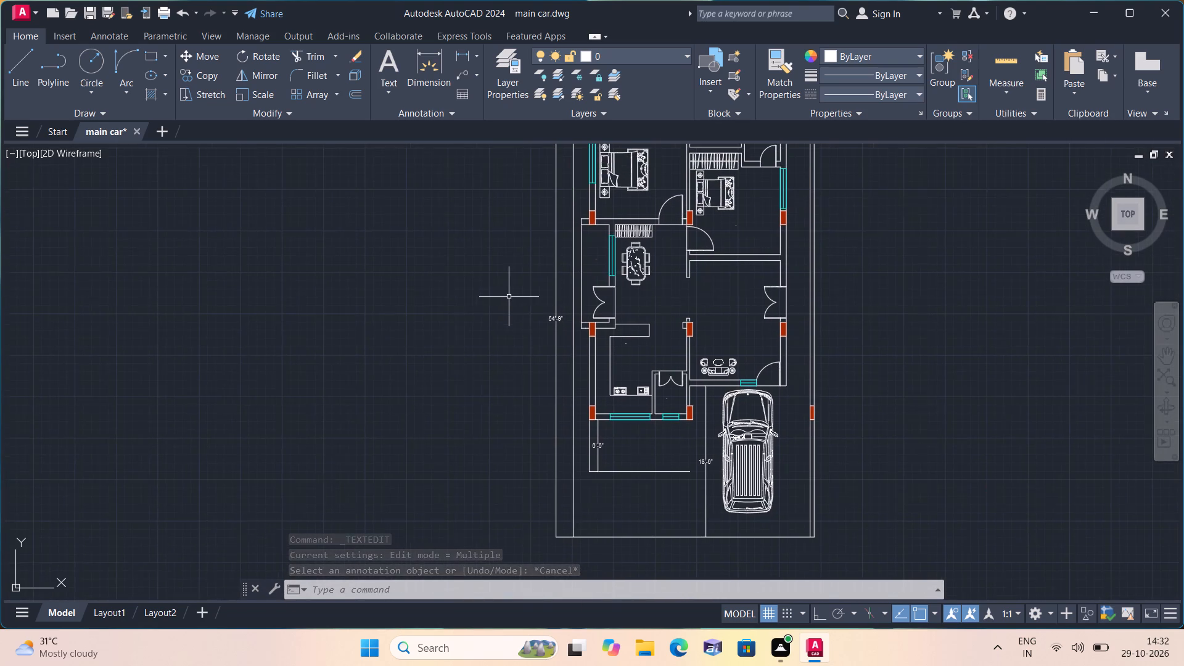
scroll(509, 297, "up", 1)
scroll(617, 342, "up", 3)
triple_click(481, 319)
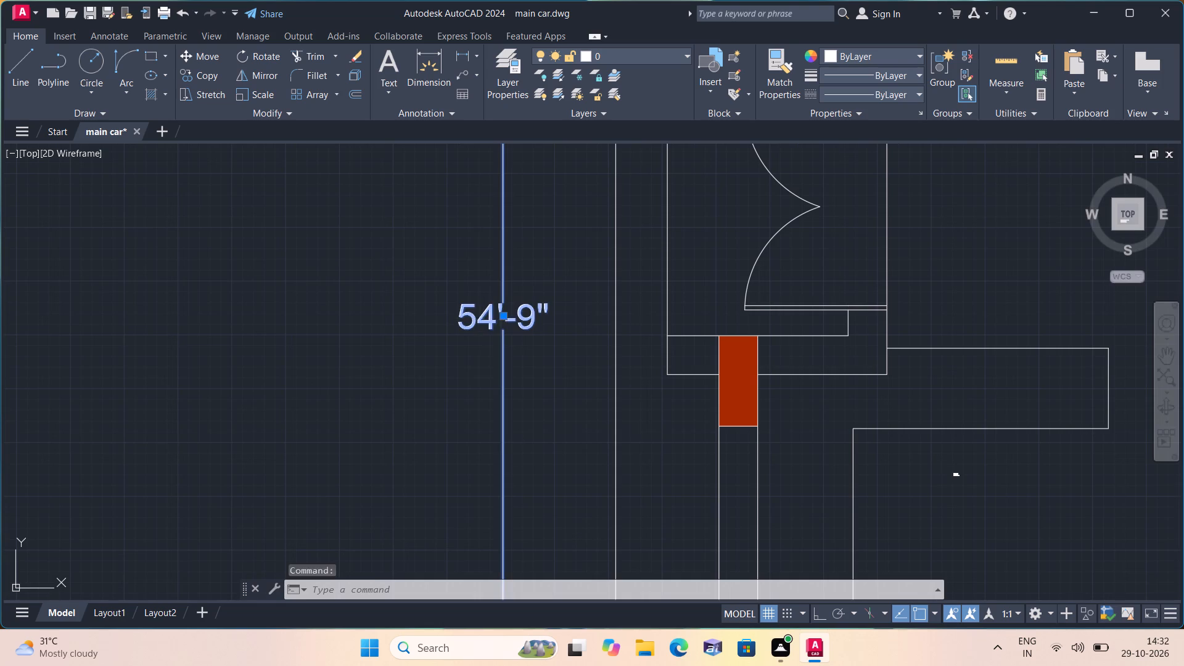
key("BackSpace")
type("55'-9\"")
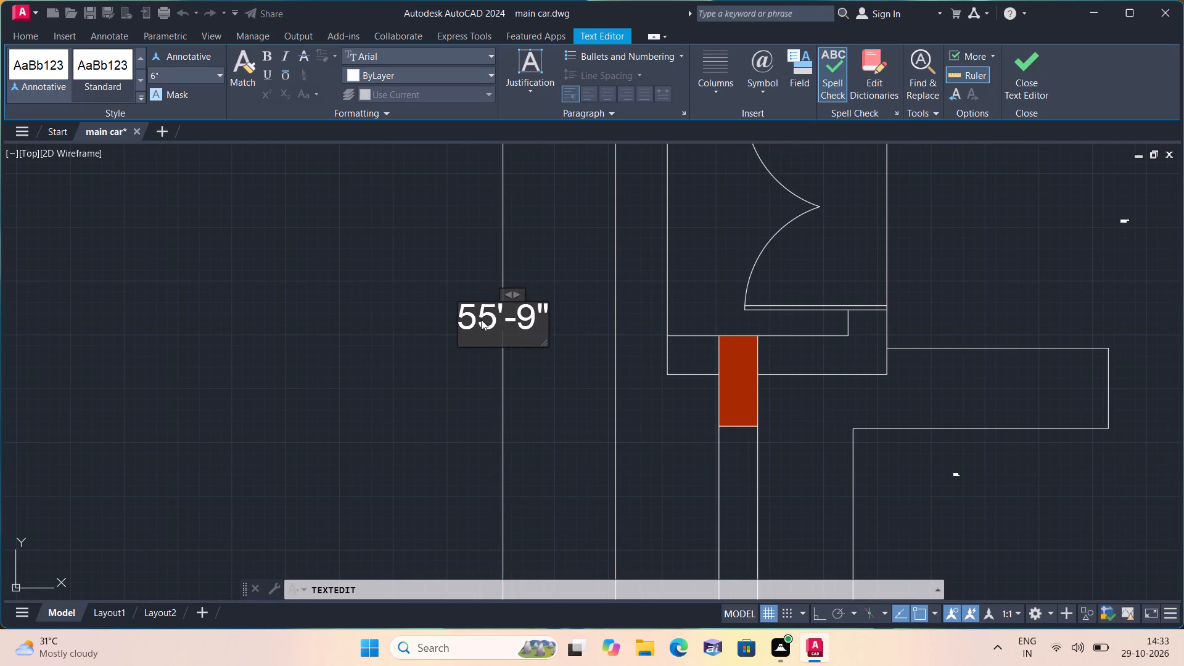
left_click(409, 255)
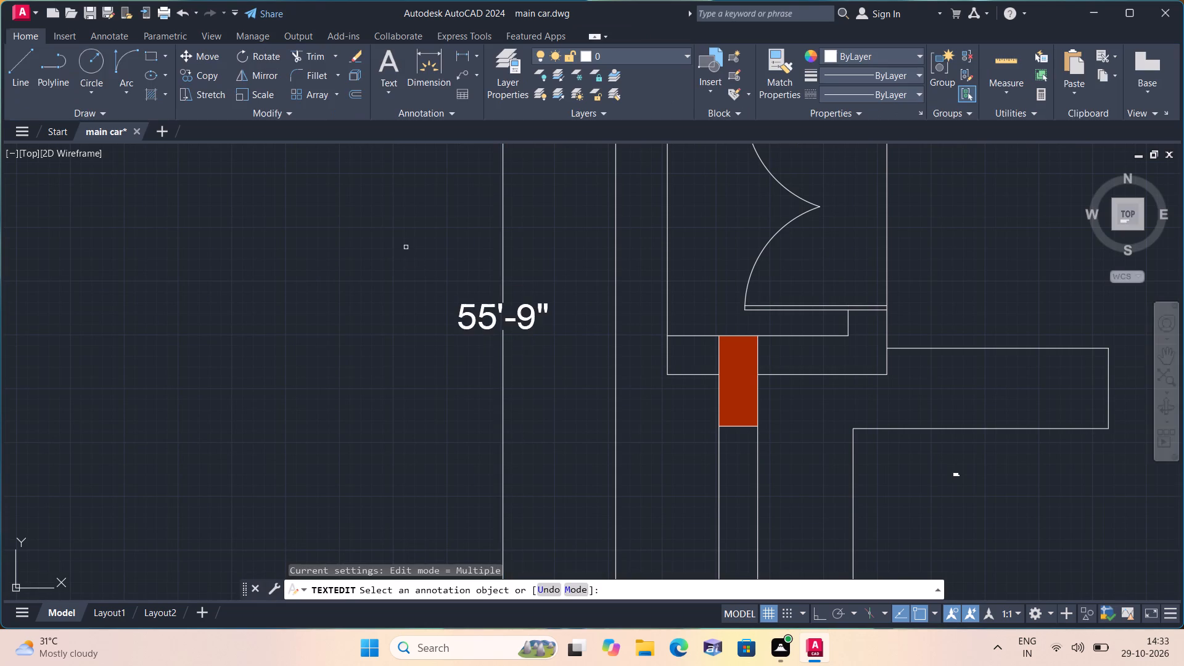
scroll(406, 247, "down", 1)
middle_click_drag(406, 247, 487, 358)
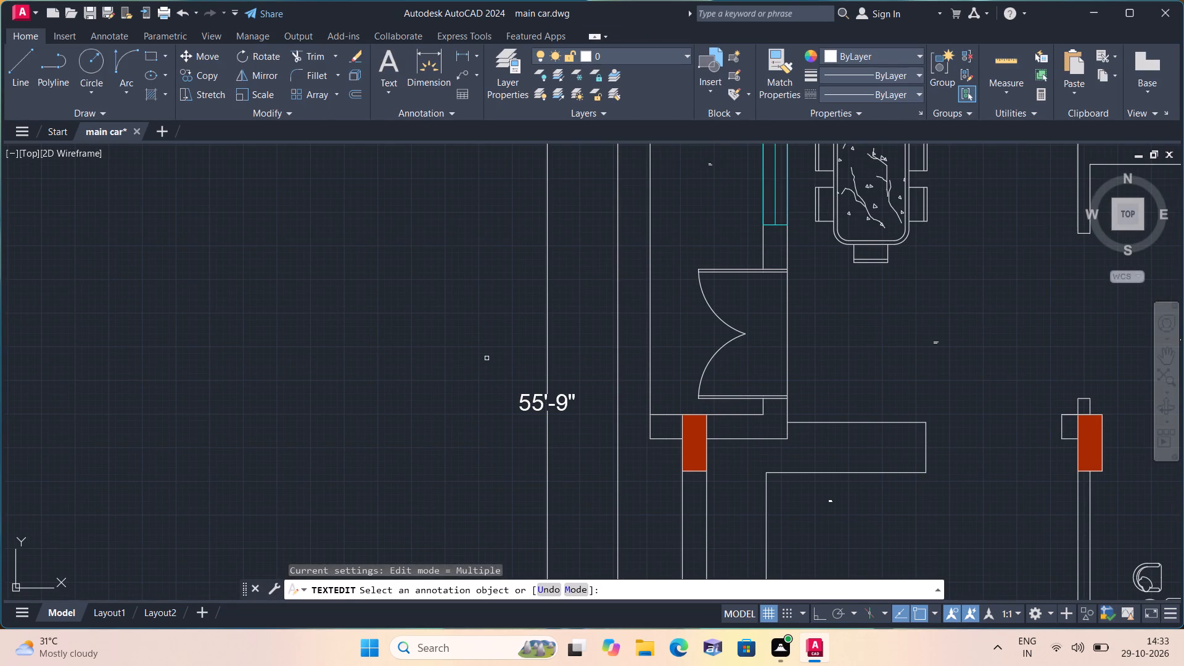
key("Escape")
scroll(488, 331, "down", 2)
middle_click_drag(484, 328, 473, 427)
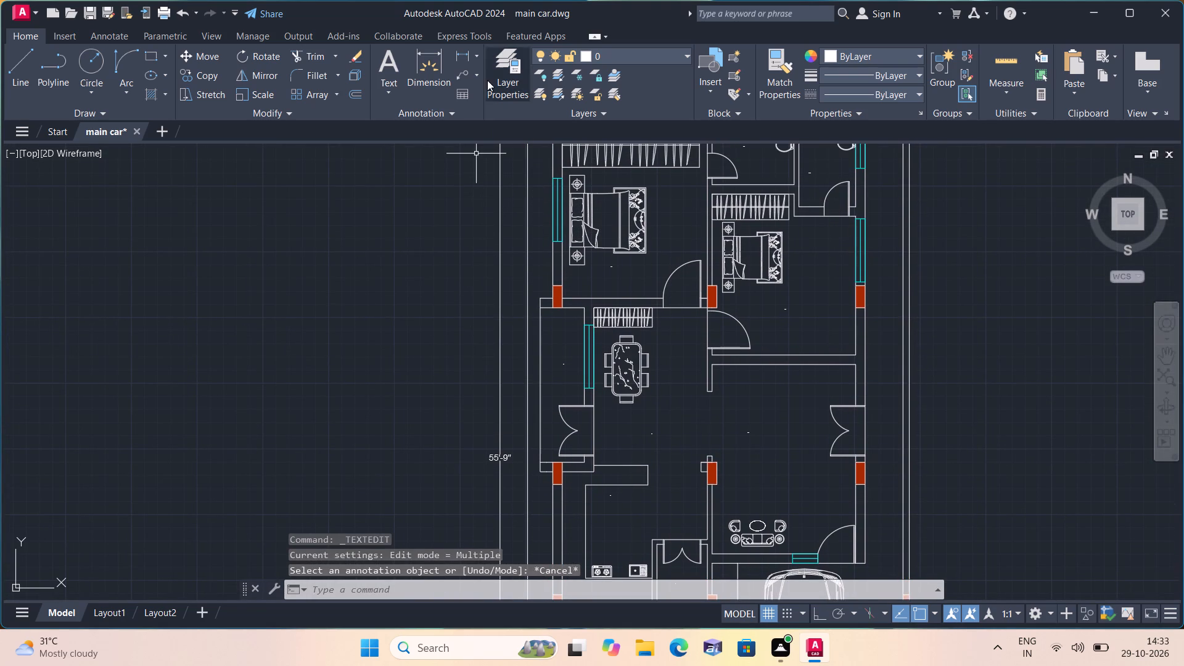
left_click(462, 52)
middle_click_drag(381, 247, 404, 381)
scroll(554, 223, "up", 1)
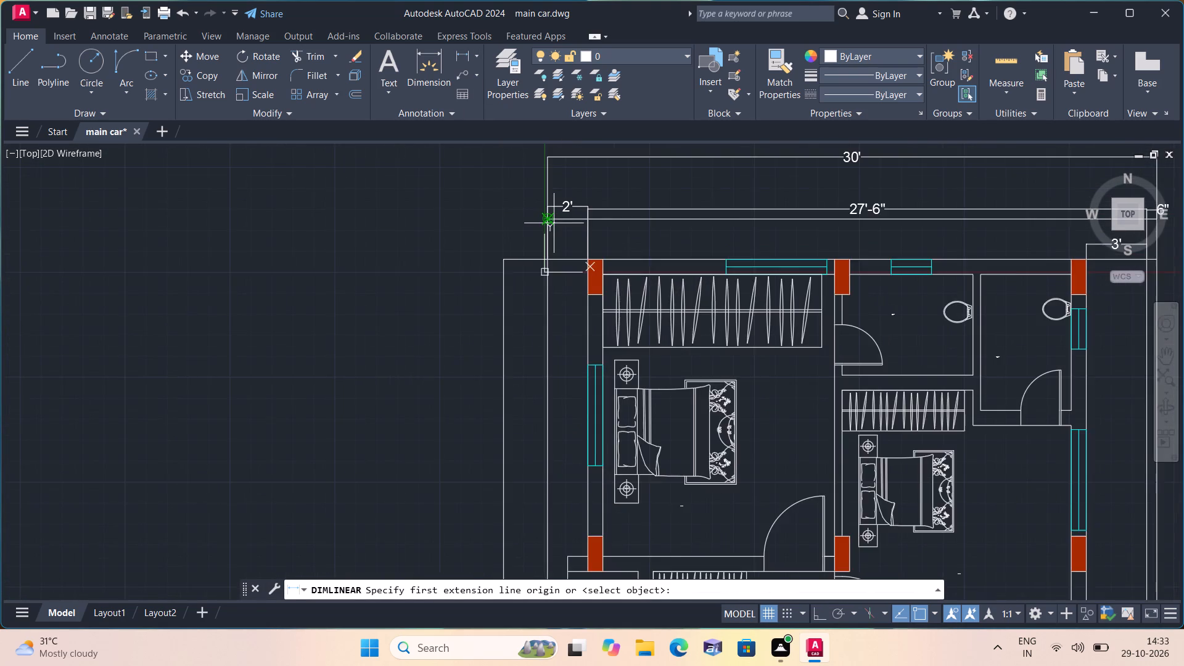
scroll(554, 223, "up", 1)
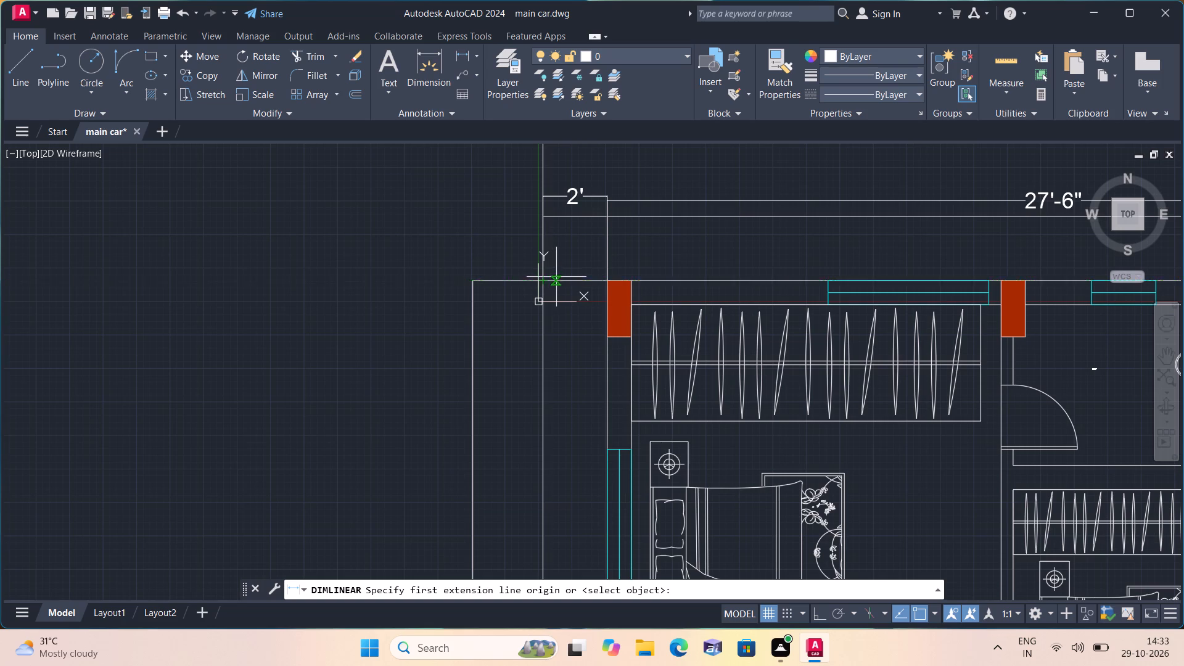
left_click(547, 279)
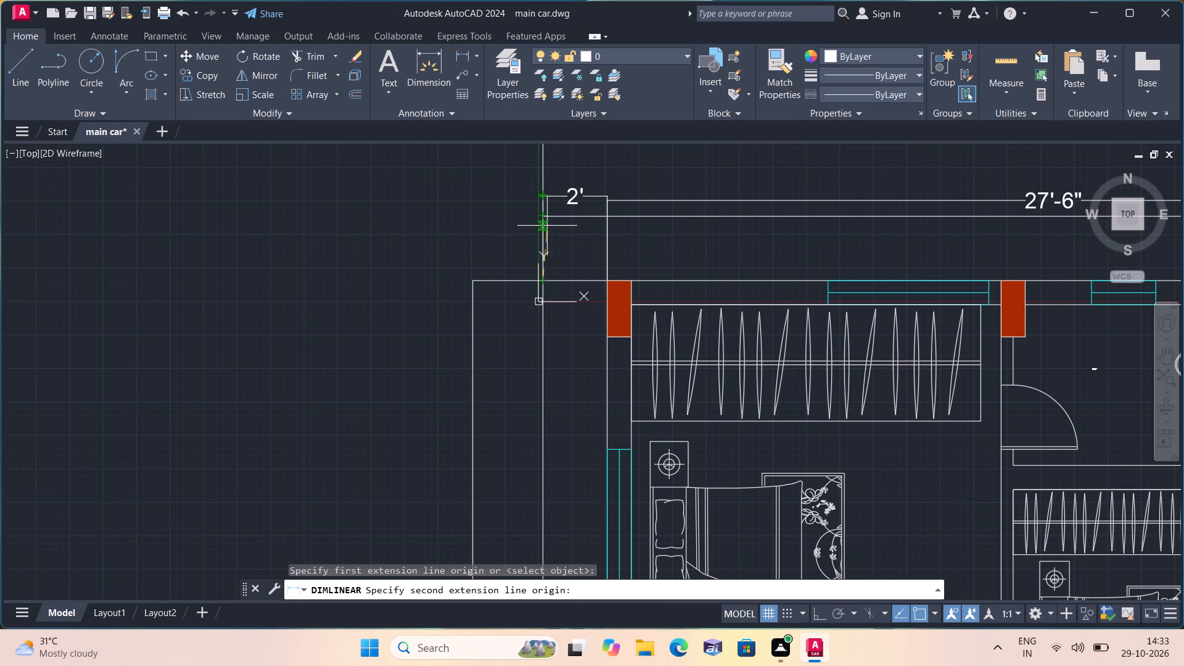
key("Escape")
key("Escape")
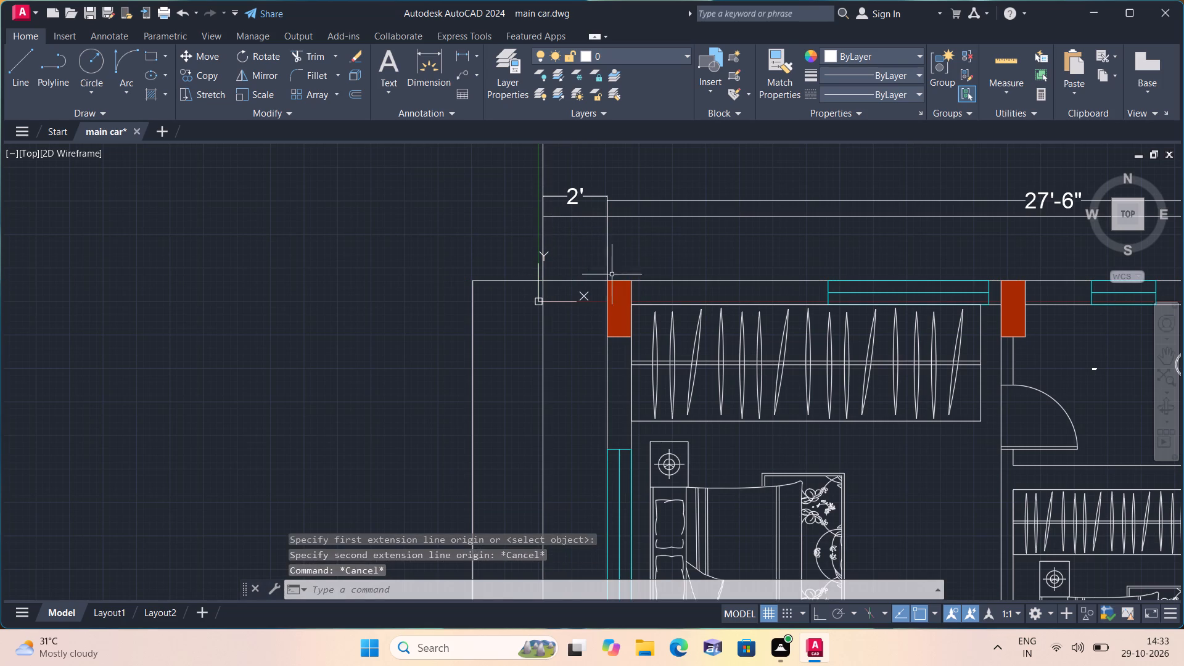
Add a vertical linear dimension from the house's northwest corner north to the horizontal line above it, placed west of the corner.
key("space")
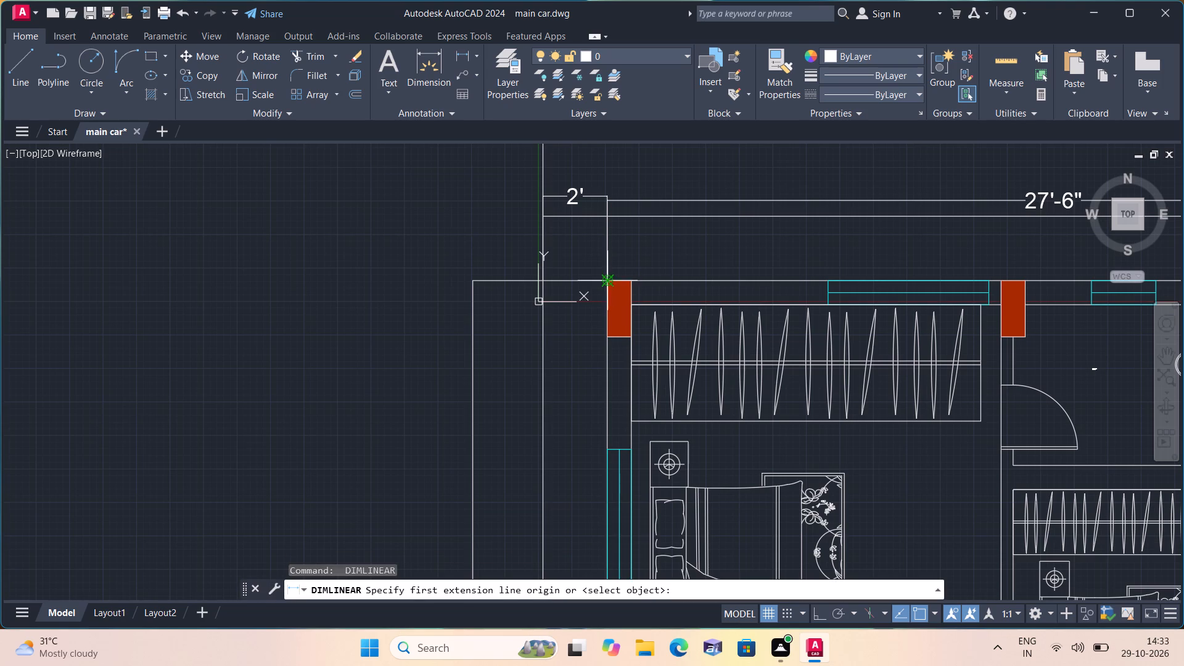
left_click(609, 279)
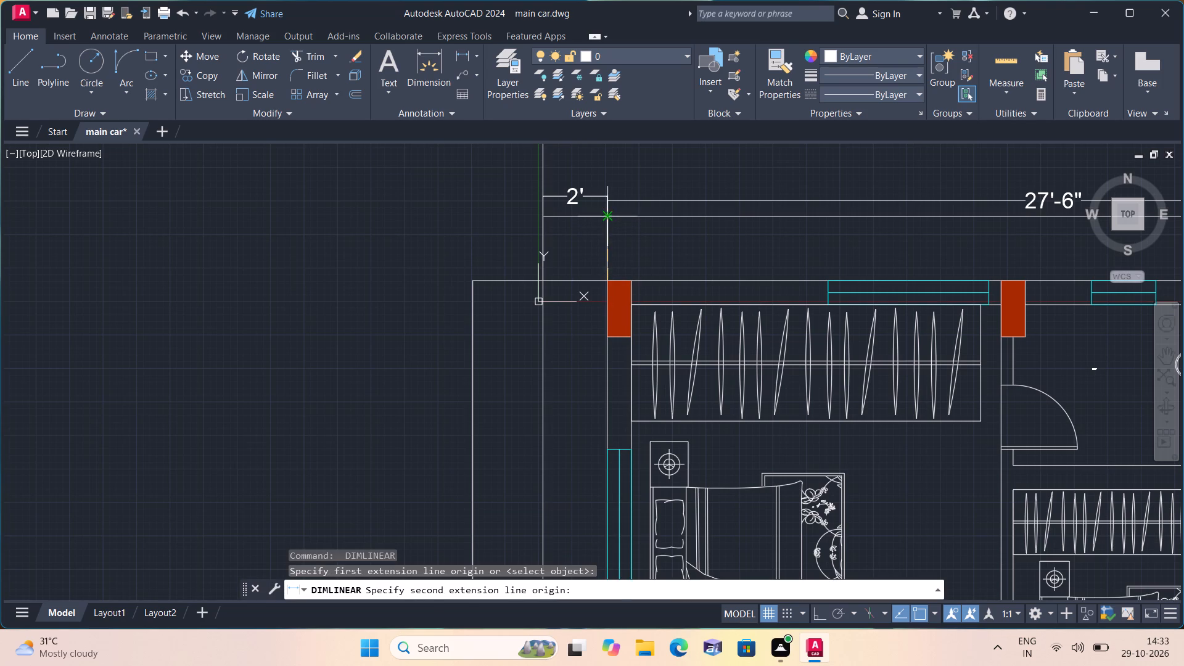
left_click(609, 217)
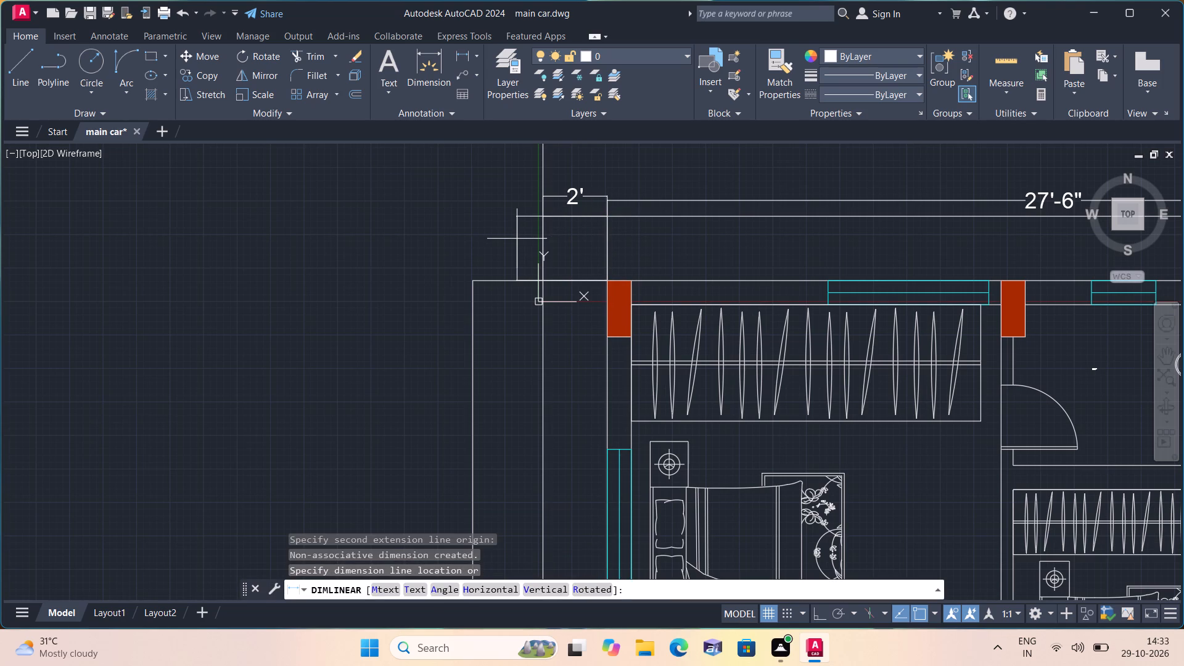
left_click(512, 239)
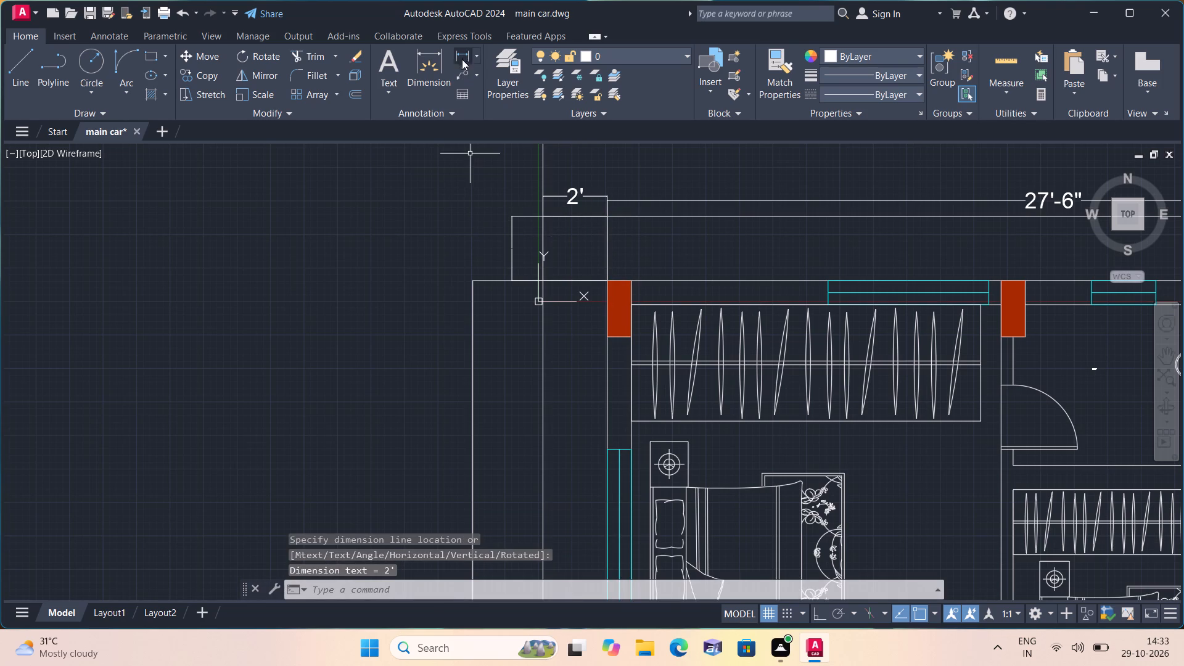
Add a vertical linear dimension from the house's northwest corner to the southwest corner of the outline south of the kitchen, placed to the west.
left_click(462, 54)
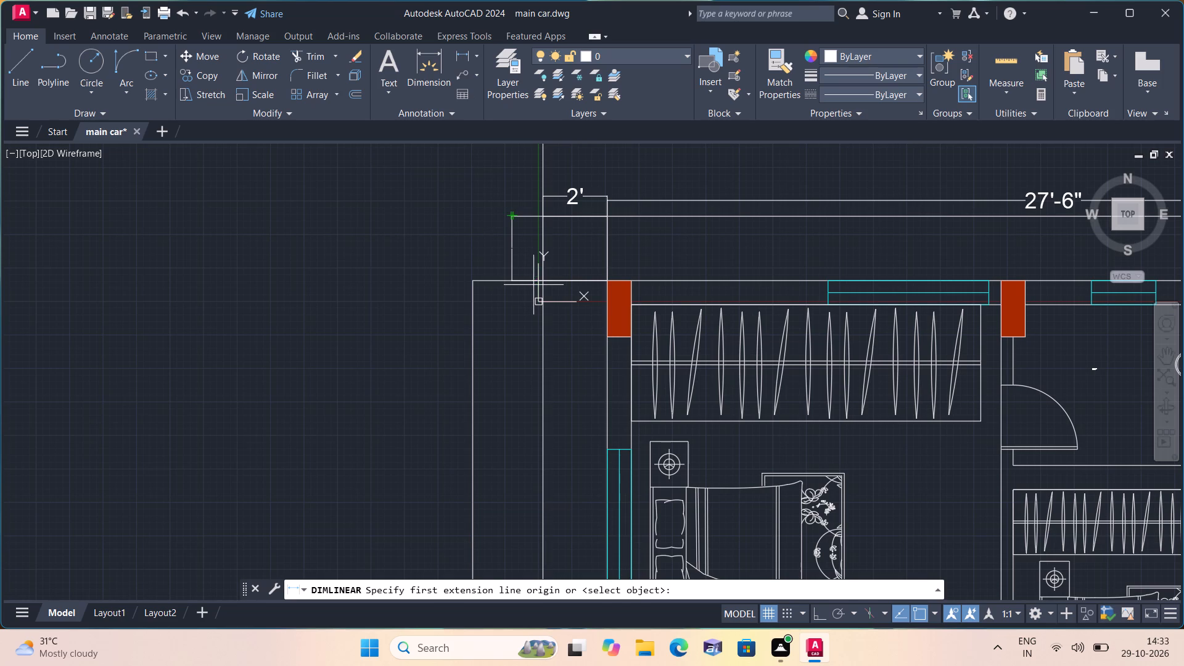
left_click(607, 281)
scroll(600, 388, "down", 1)
middle_click_drag(600, 388, 615, 202)
scroll(615, 202, "down", 1)
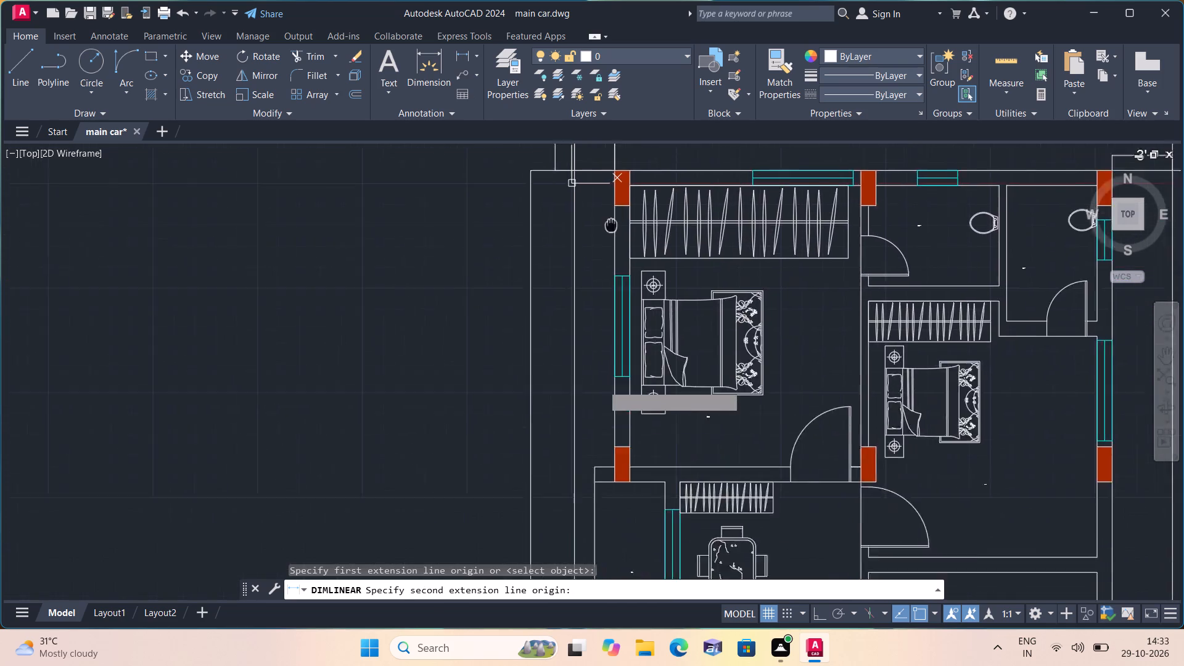
scroll(615, 202, "down", 1)
middle_click_drag(630, 428, 675, 246)
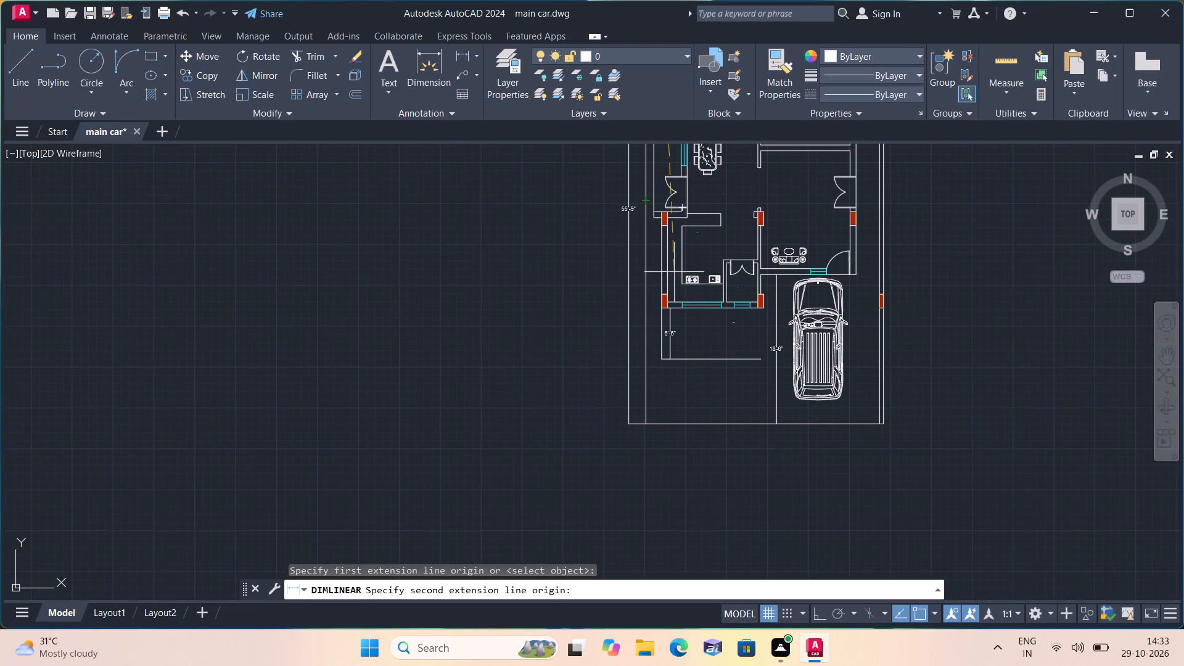
scroll(664, 387, "up", 1)
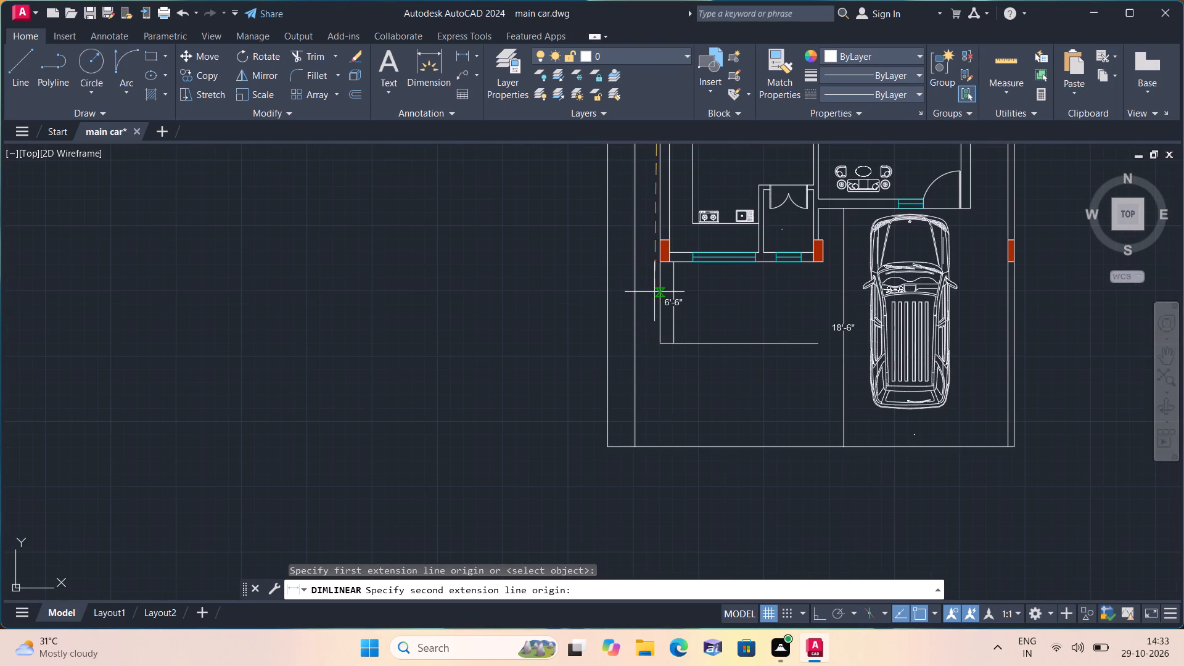
scroll(653, 282, "up", 1)
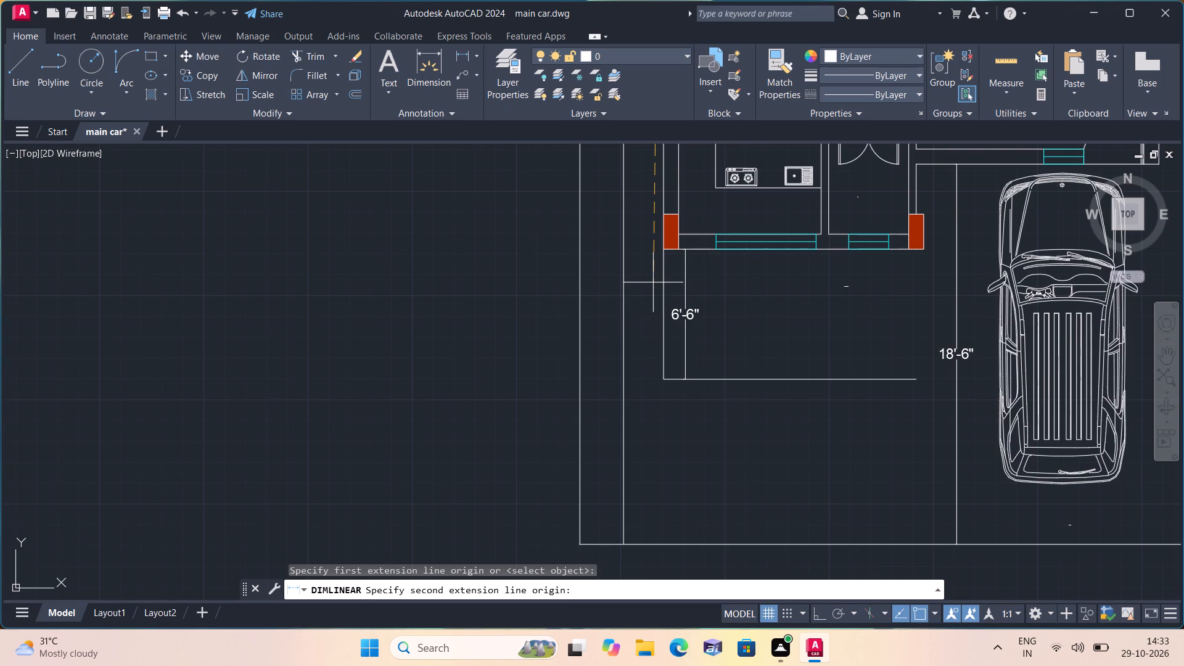
middle_click_drag(651, 282, 667, 349)
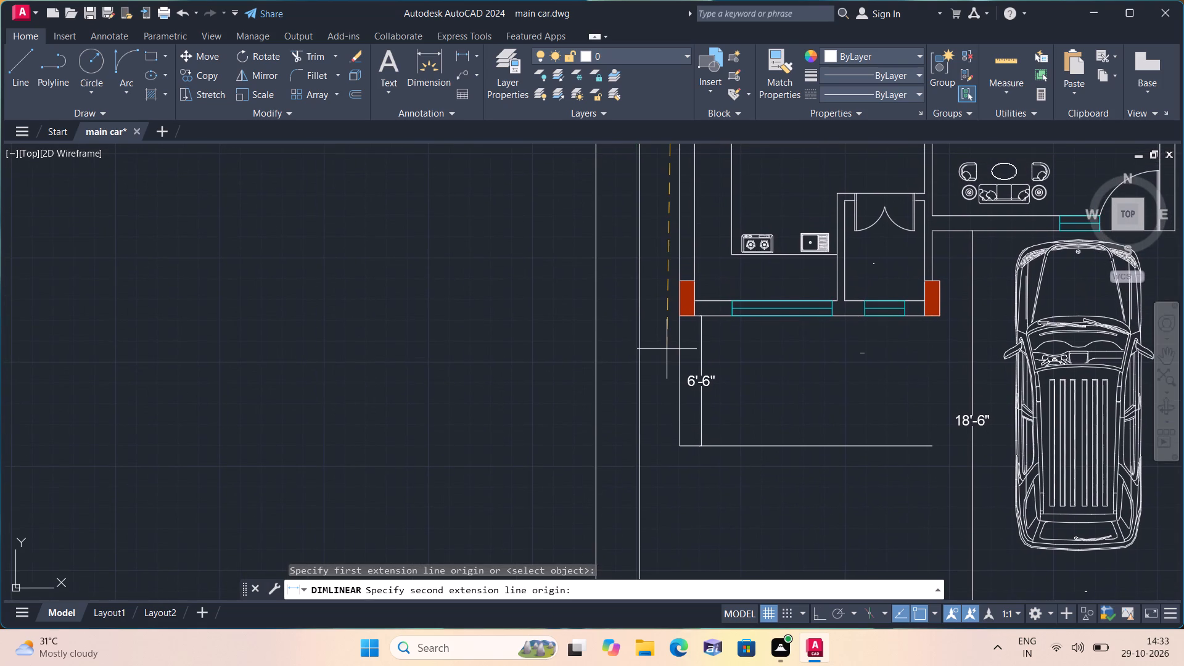
scroll(676, 342, "up", 1)
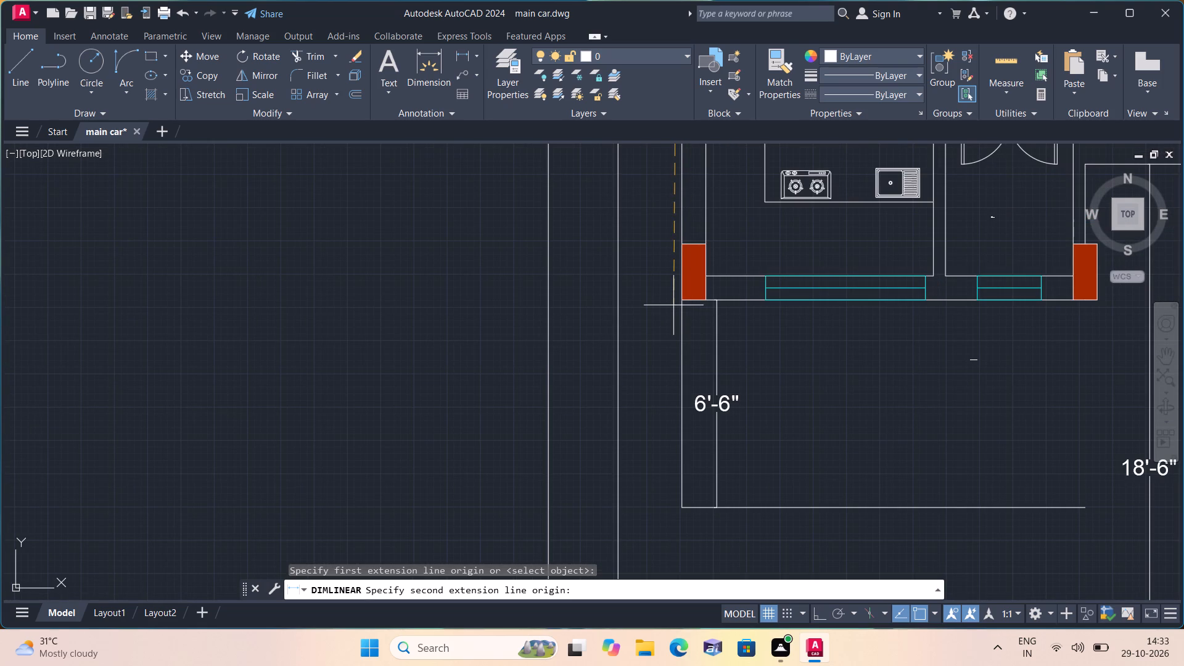
left_click(682, 504)
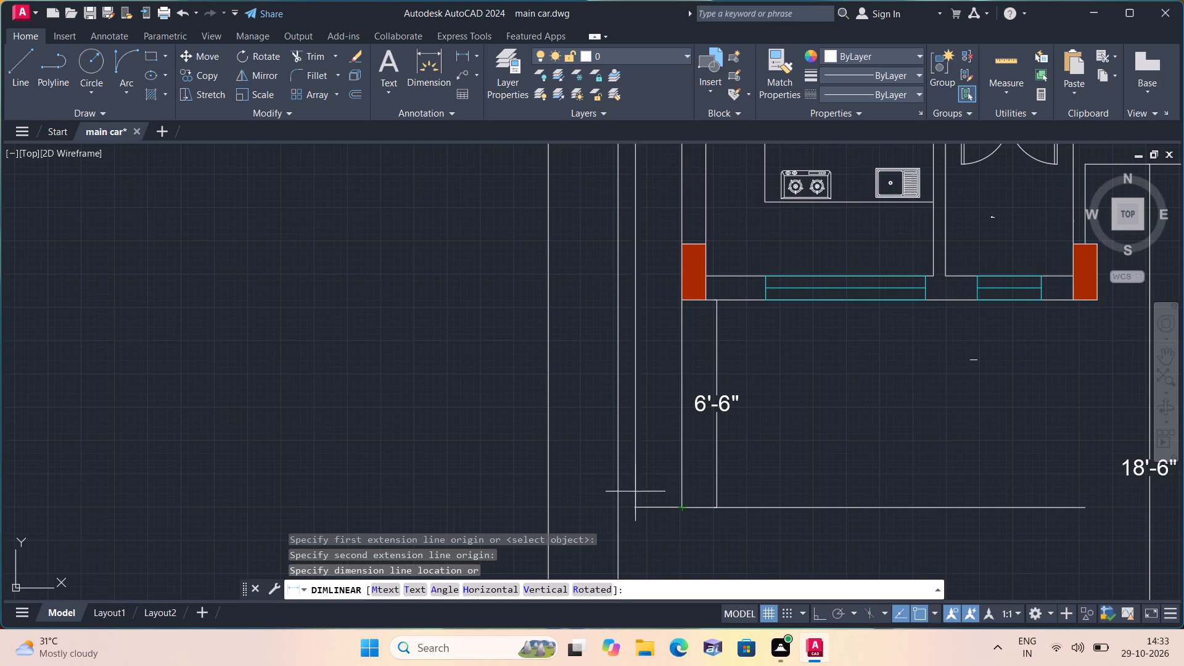
left_click(601, 474)
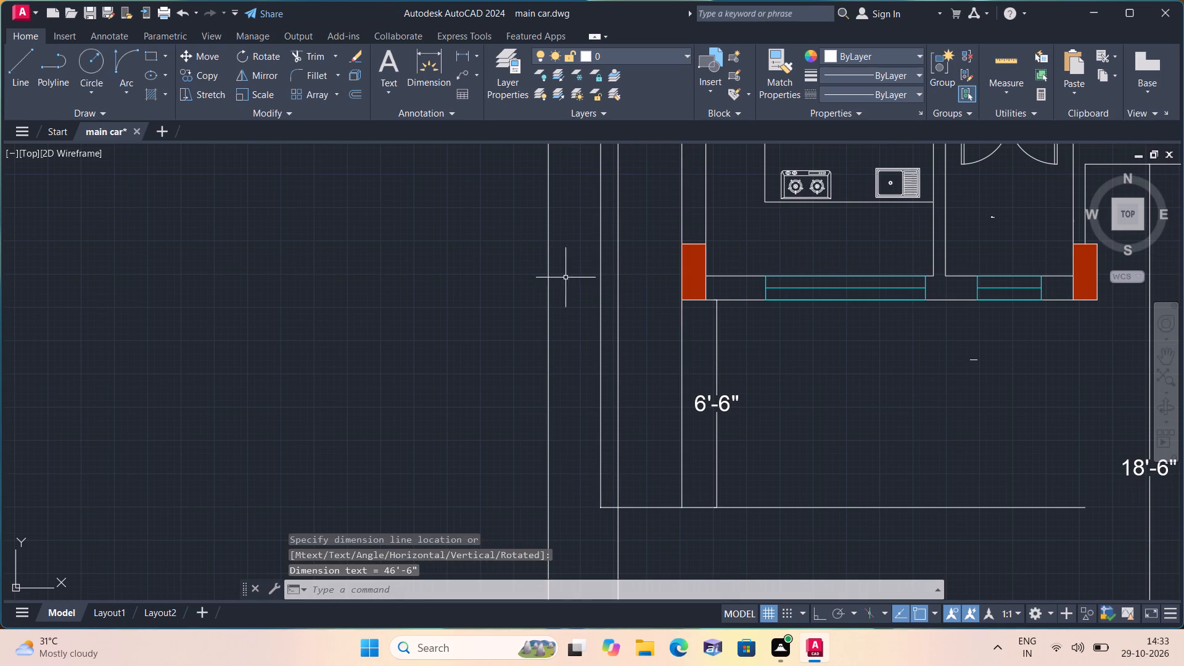
Add a vertical linear dimension from that outline's southwest corner down to the plot's south boundary, placed nearly in line with the long house dimension.
scroll(468, 153, "down", 1)
left_click(459, 55)
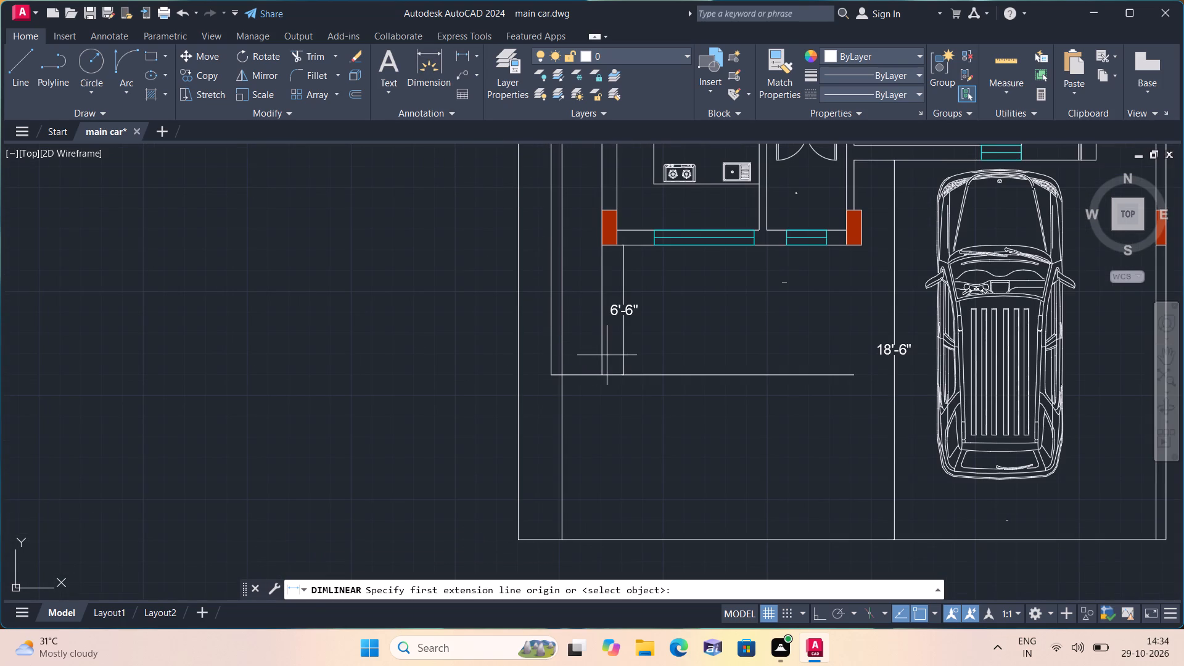
scroll(607, 355, "up", 1)
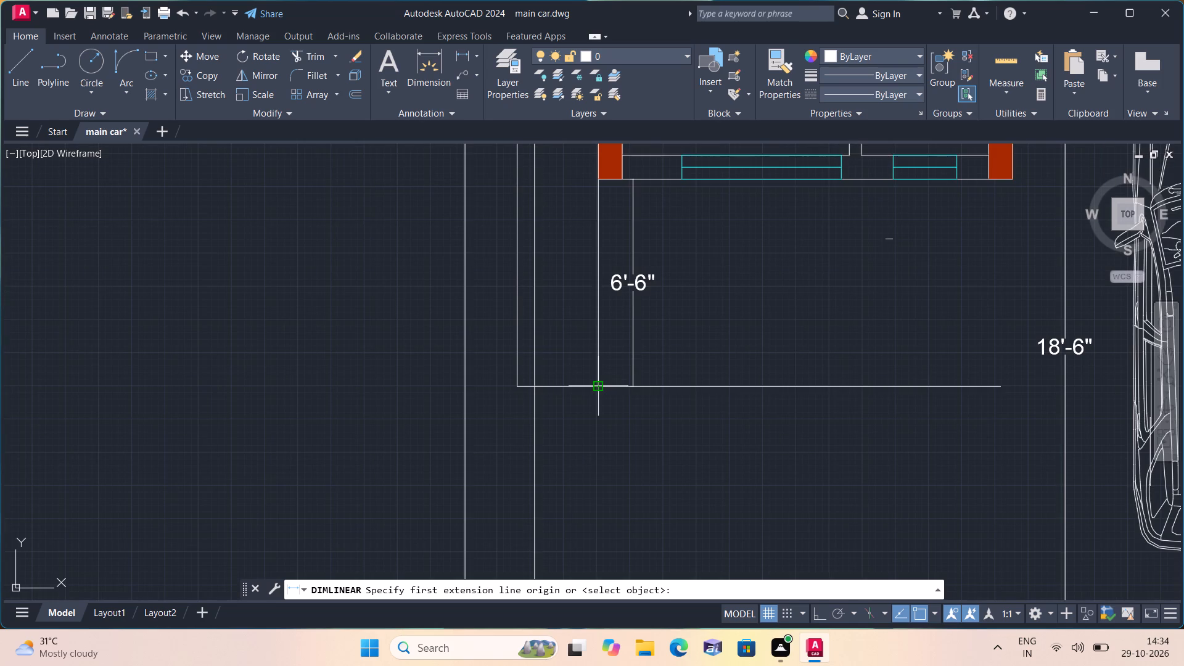
left_click(599, 386)
middle_click_drag(598, 406, 619, 284)
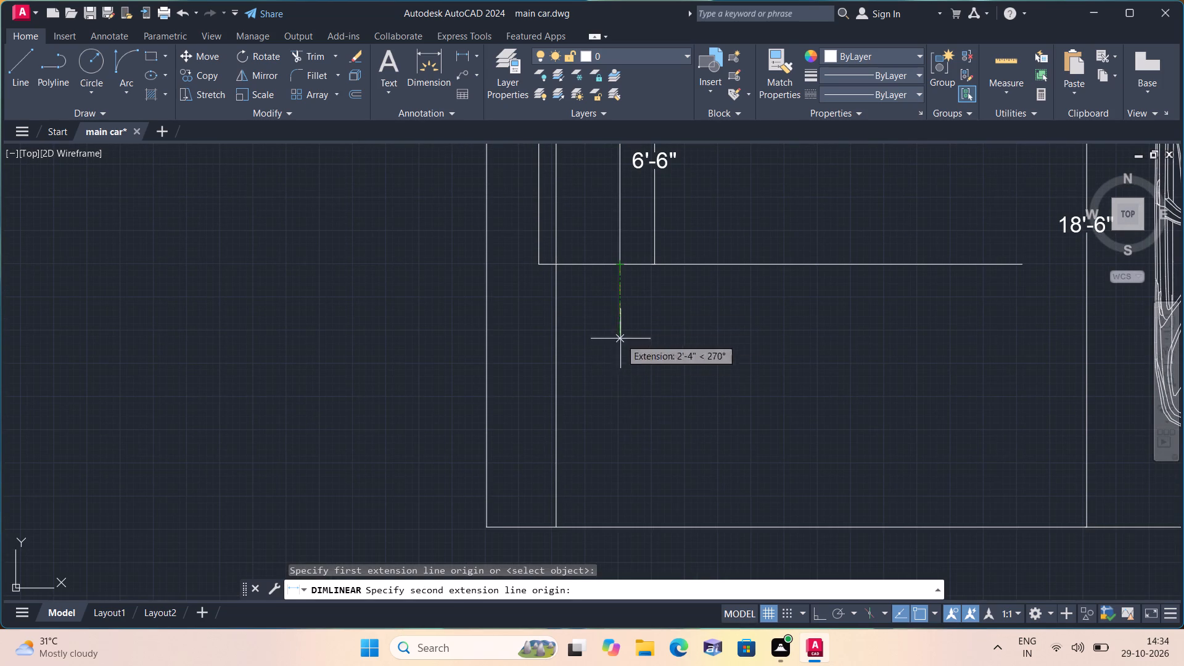
left_click(618, 528)
left_click(535, 482)
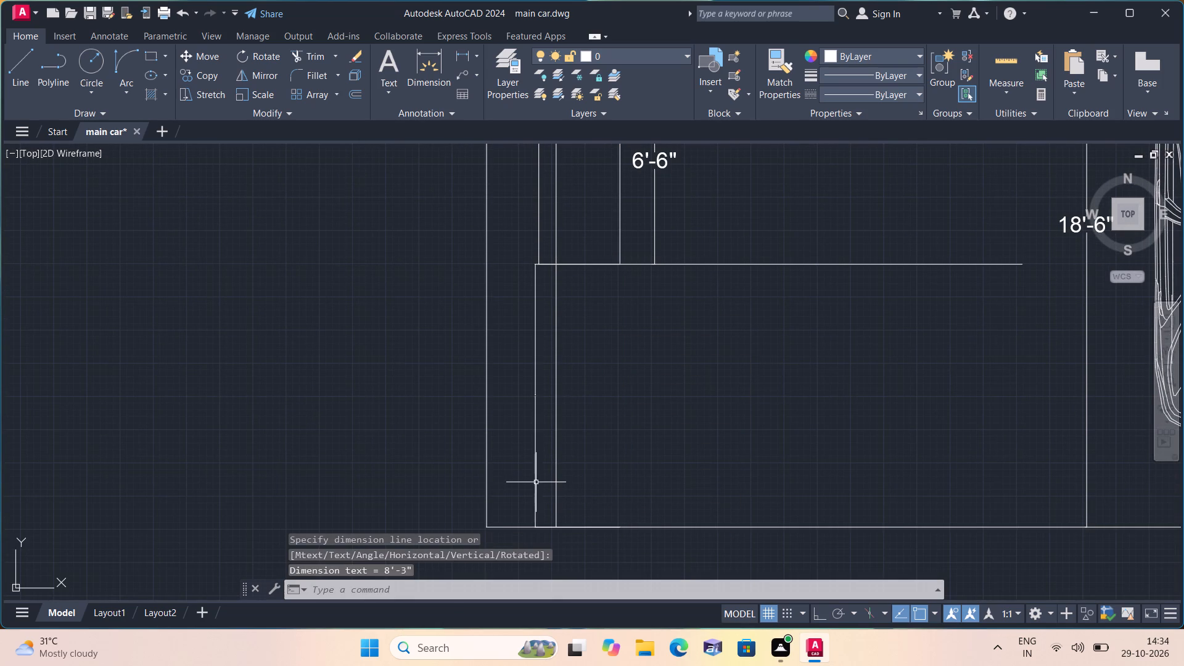
Set the text height of the three new vertical dimensions along the west side (north setback, house and south boundary) to 6".
scroll(532, 454, "up", 2)
left_click(559, 453)
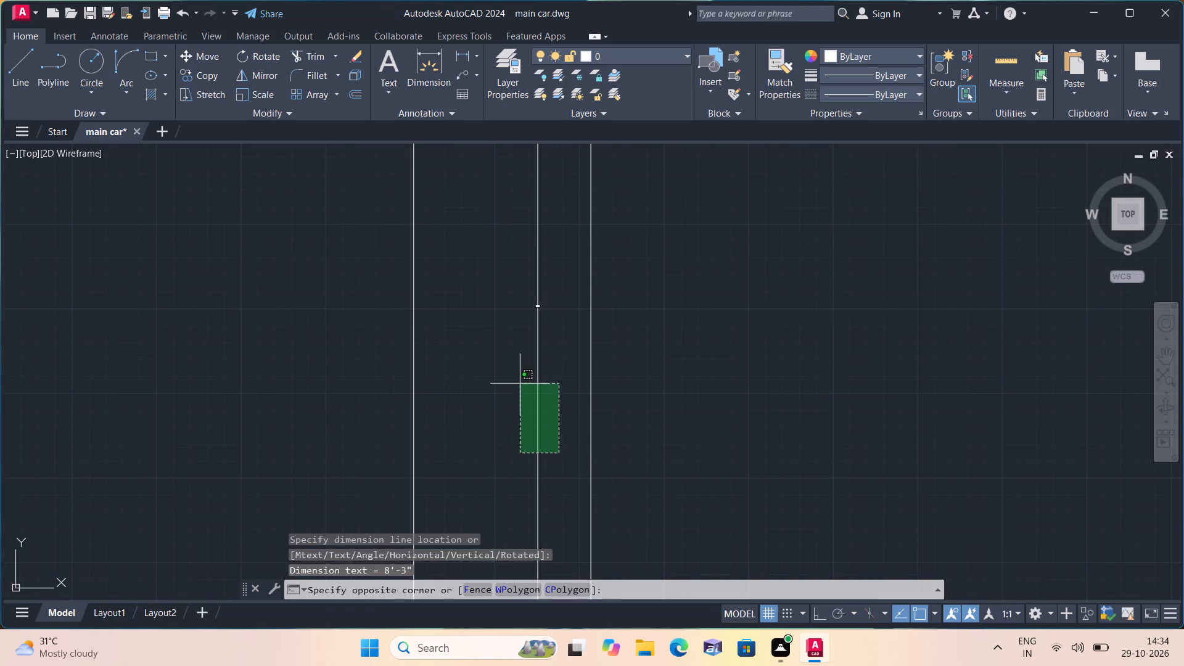
left_click(519, 382)
middle_click_drag(512, 348, 606, 533)
scroll(619, 553, "down", 2)
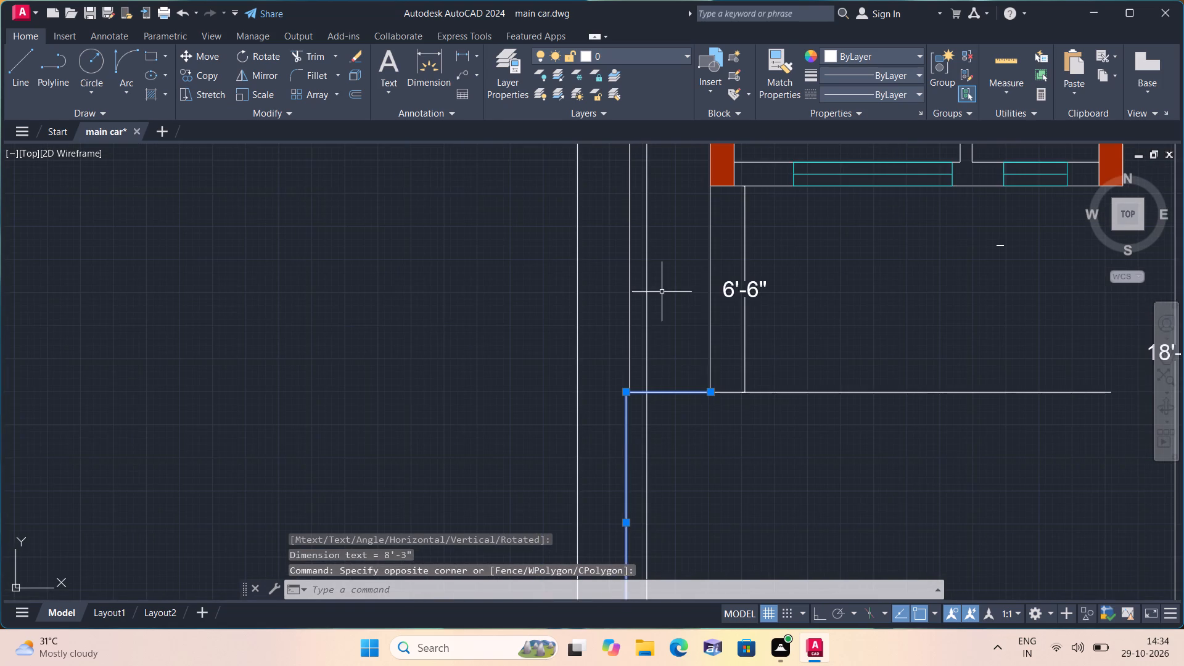
scroll(650, 293, "up", 1)
left_click(626, 297)
left_click(607, 273)
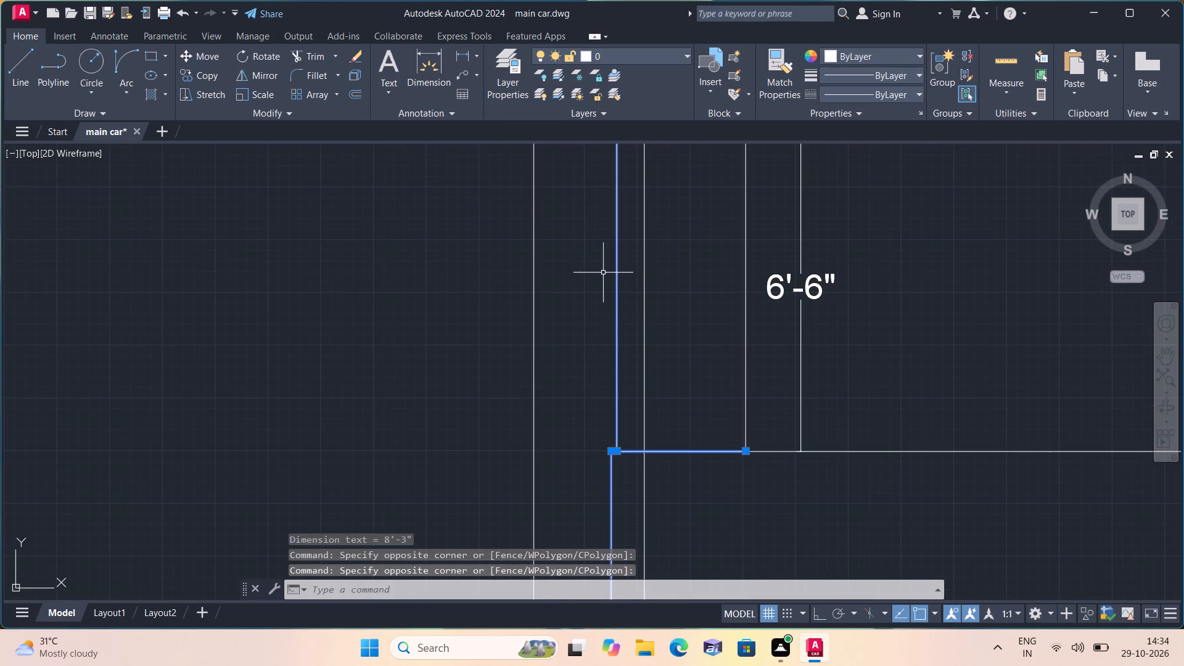
middle_click_drag(584, 263, 640, 487)
scroll(641, 488, "down", 2)
middle_click_drag(644, 211, 652, 504)
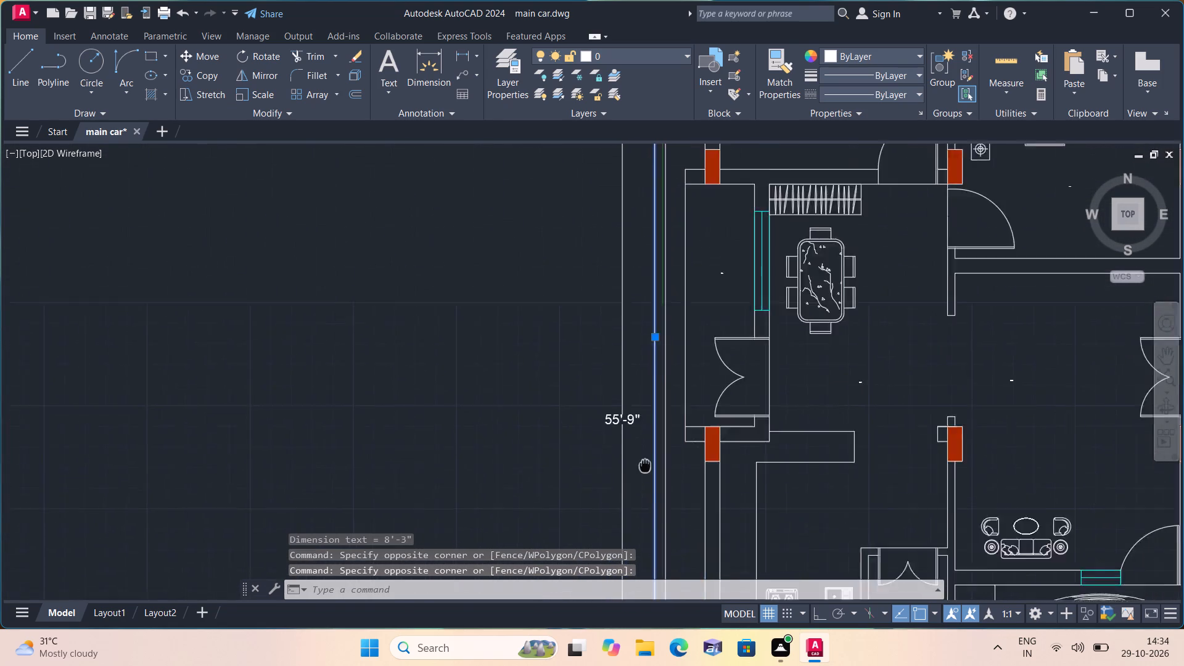
middle_click_drag(652, 504, 654, 508)
scroll(661, 490, "down", 2)
scroll(673, 243, "up", 4)
left_click(625, 234)
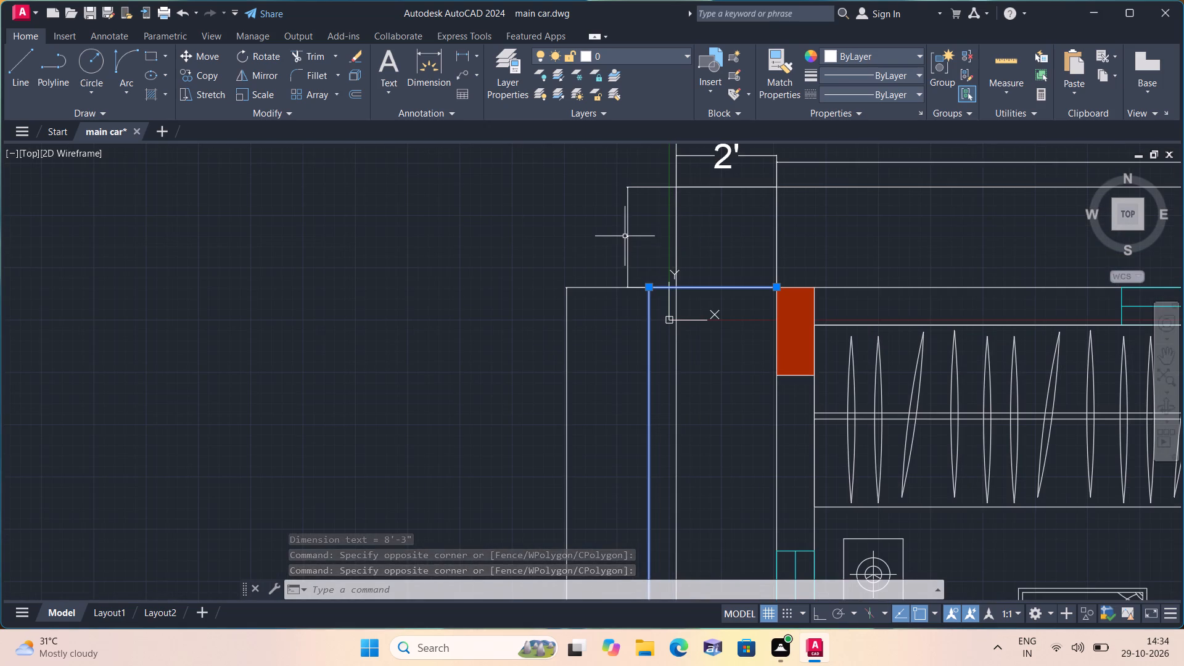
right_click(562, 226)
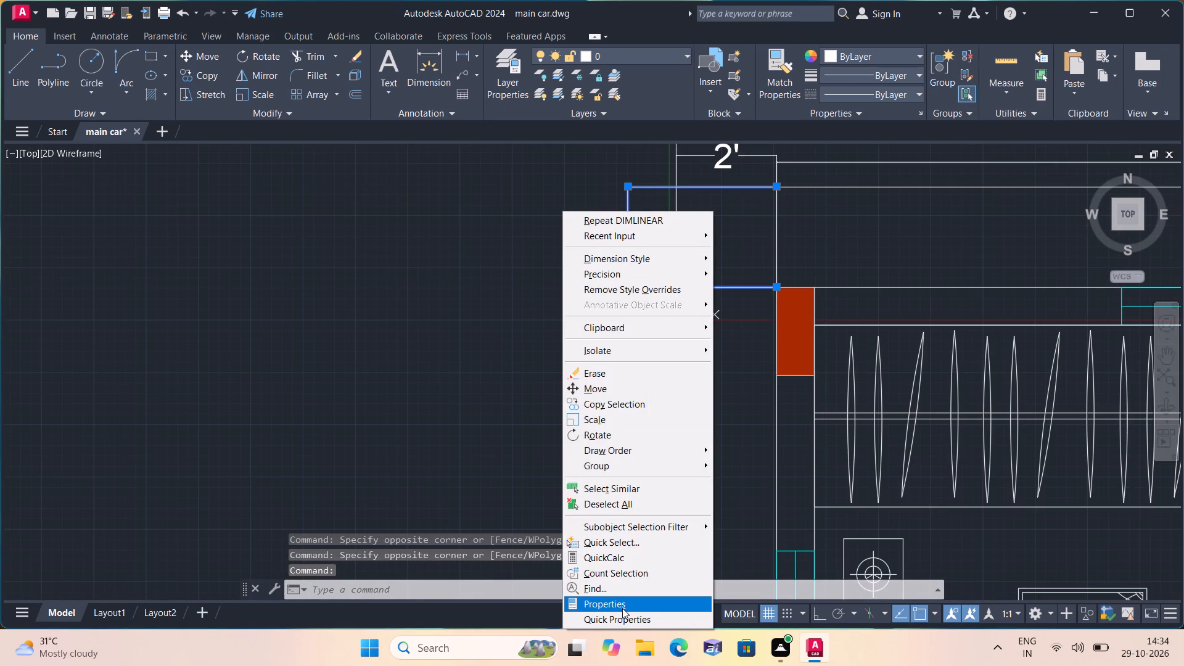
left_click(622, 609)
scroll(73, 286, "down", 5)
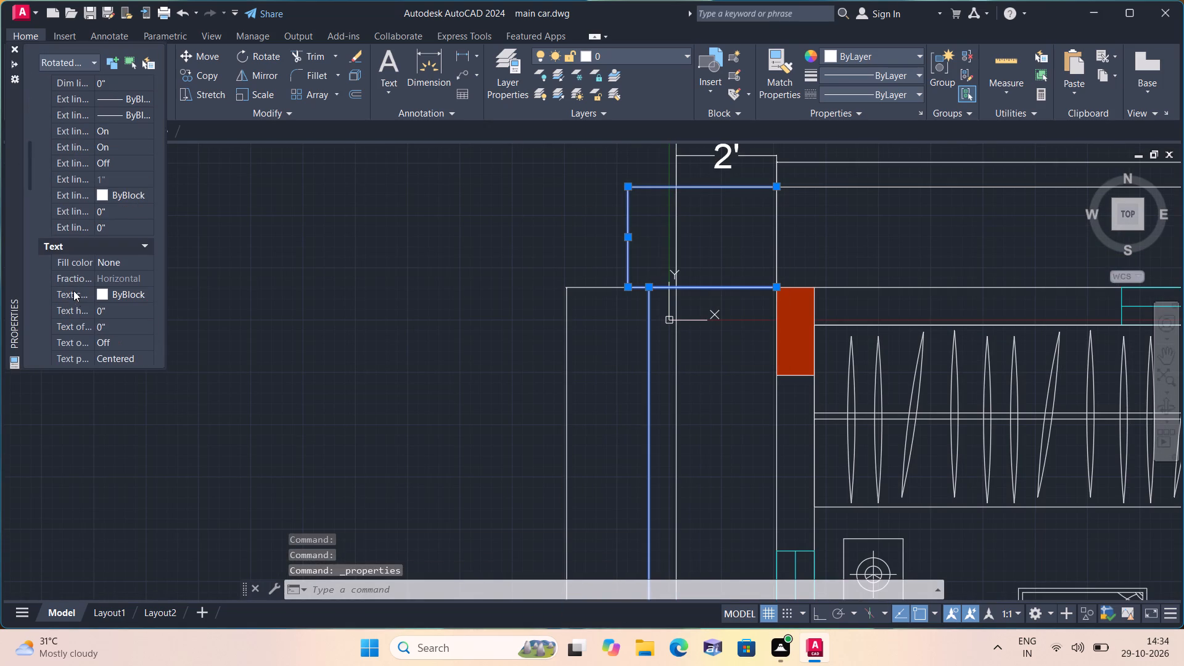
left_click(107, 308)
key("BackSpace")
type("6\"")
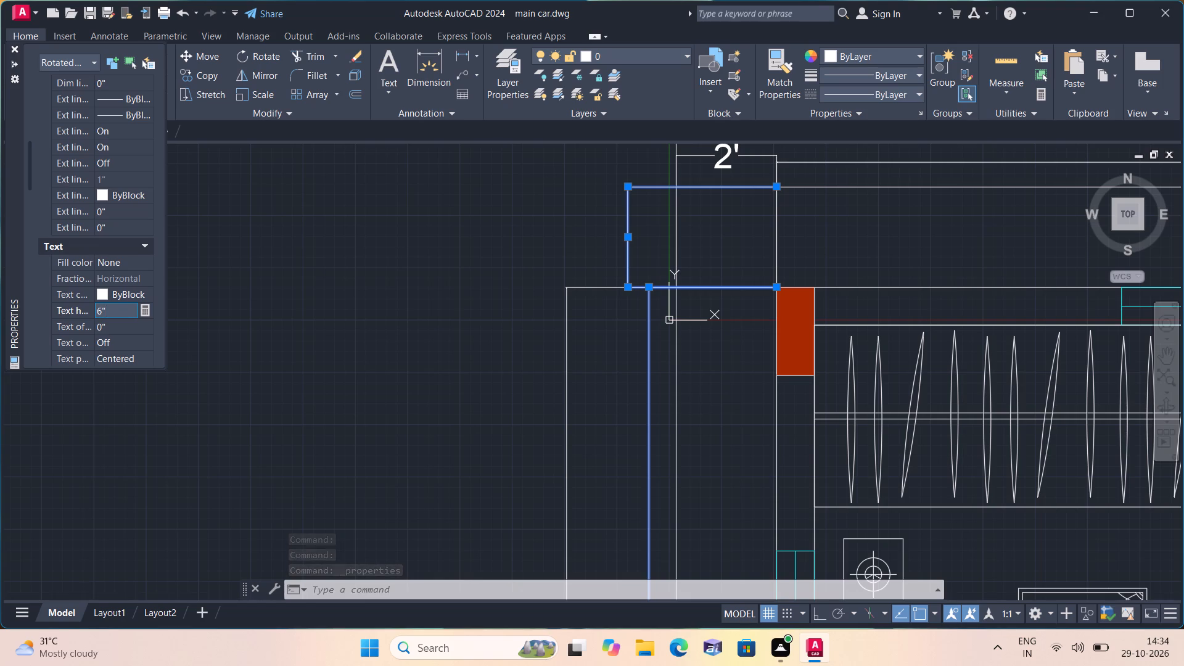
left_click(257, 253)
left_click(16, 48)
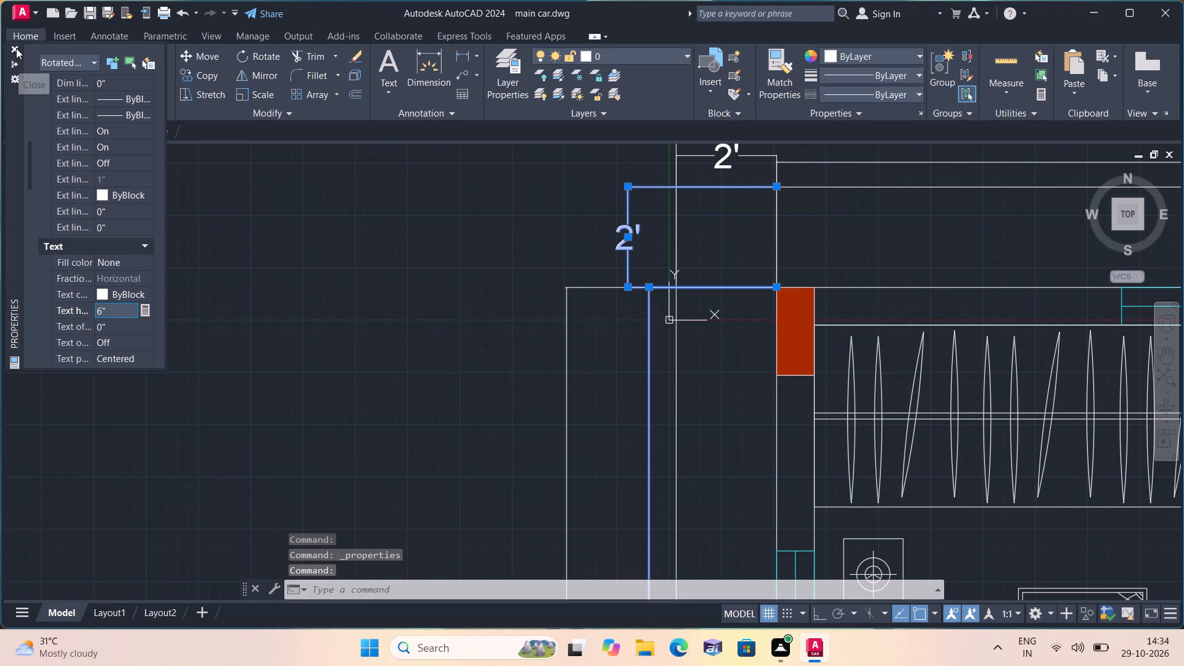
key("Escape")
Override the text of the long vertical house dimension on the west side with 45'-6".
scroll(143, 263, "down", 2)
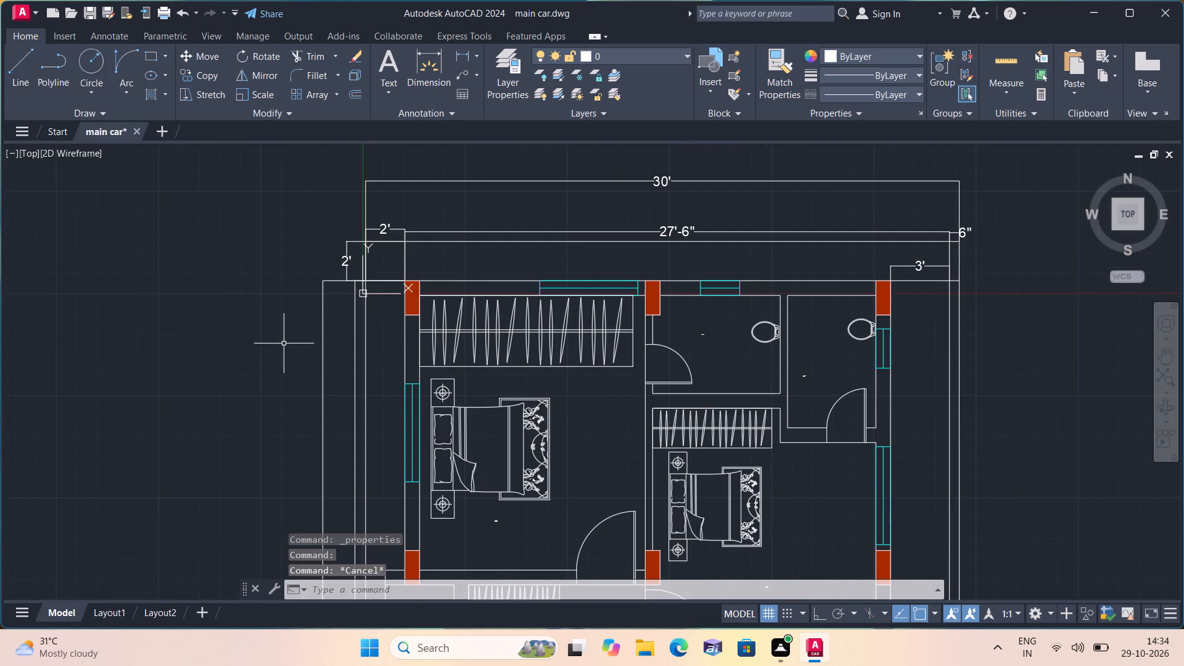
middle_click_drag(351, 364, 382, 350)
scroll(351, 364, "down", 1)
scroll(382, 350, "up", 1)
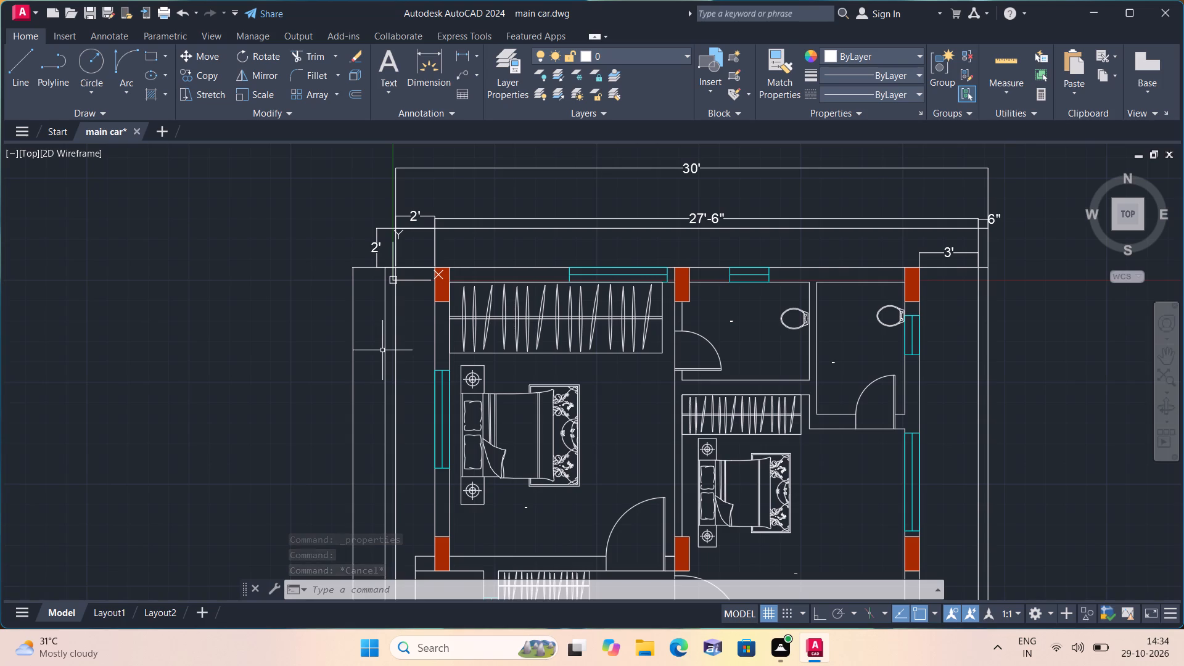
middle_click_drag(381, 350, 451, 184)
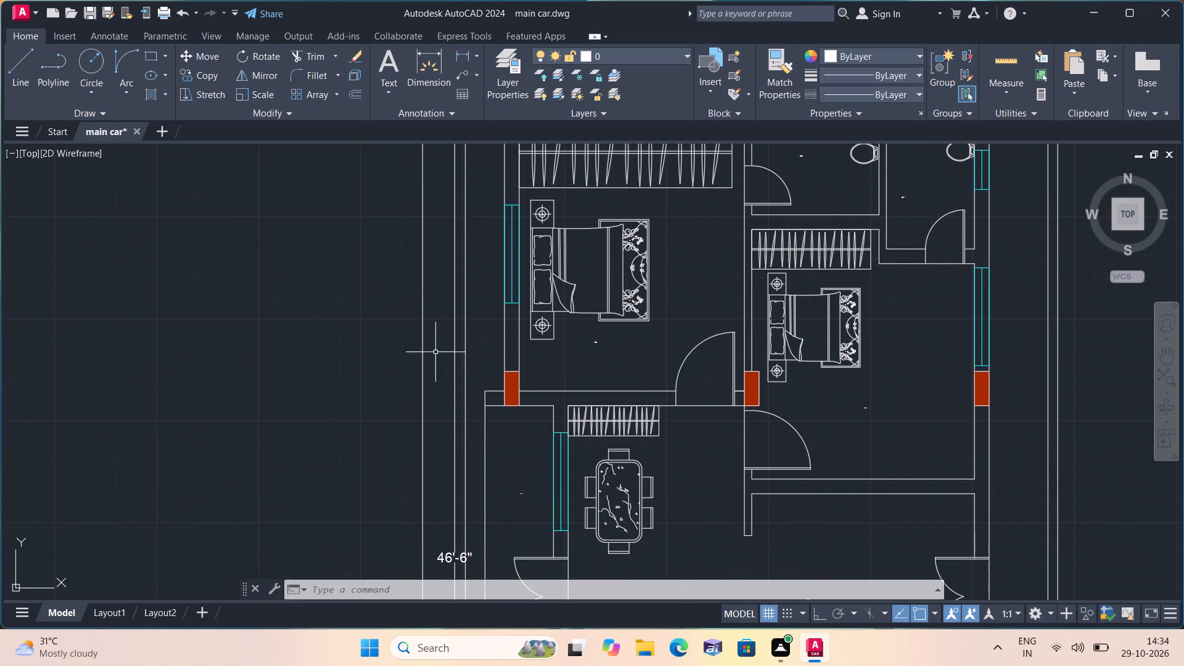
middle_click_drag(442, 403, 437, 351)
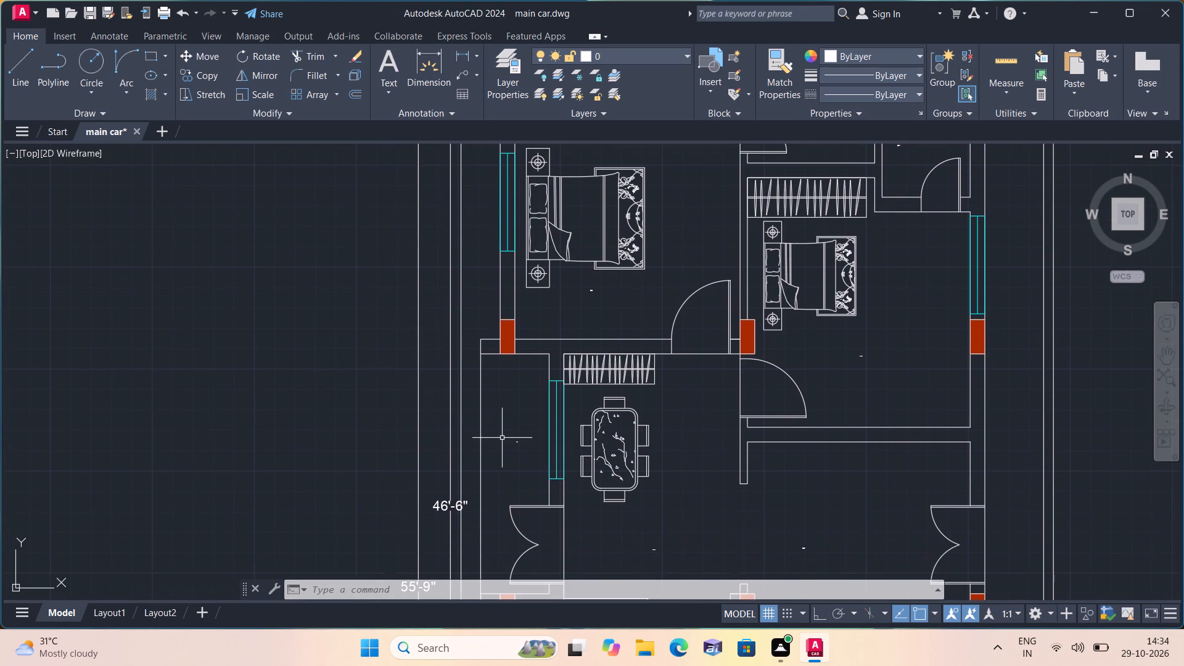
scroll(493, 438, "up", 1)
middle_click_drag(483, 436, 483, 385)
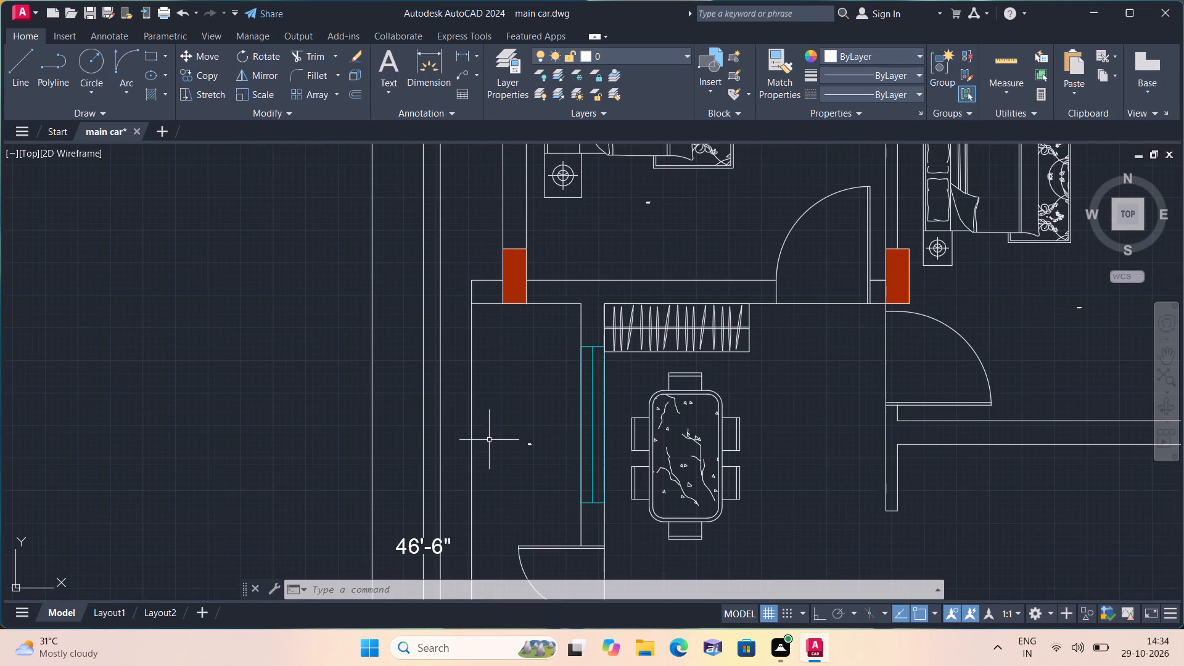
middle_click_drag(483, 385, 563, 202)
triple_click(490, 311)
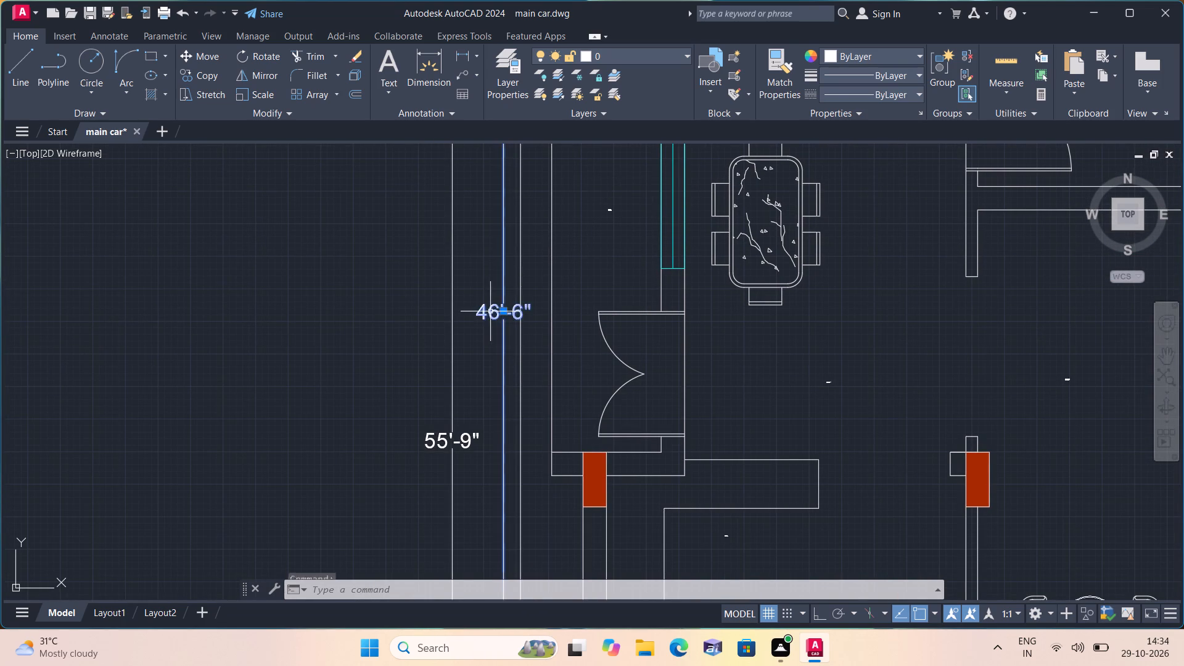
key("BackSpace")
type("45'-6\"")
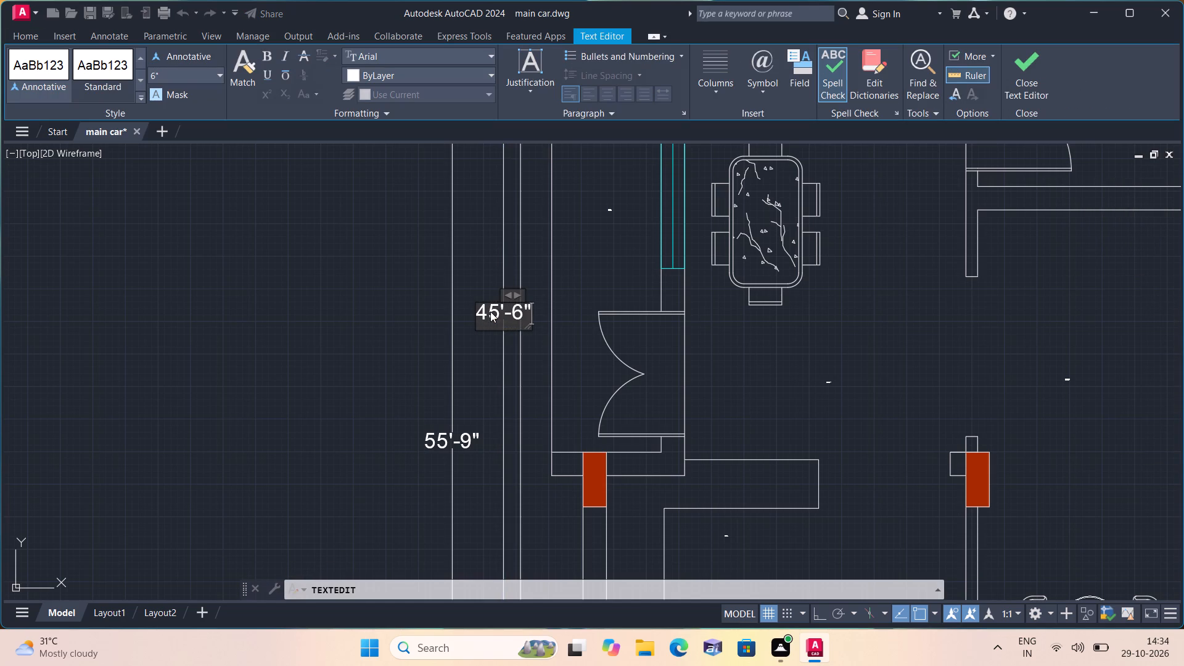
left_click(418, 270)
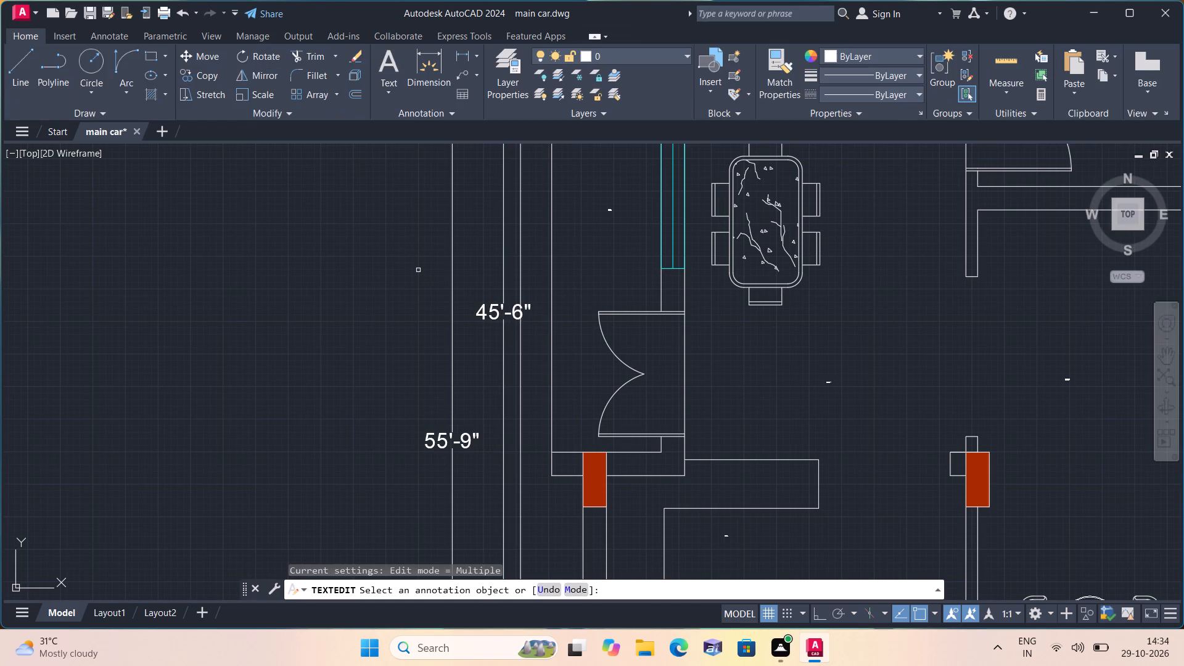
middle_click_drag(416, 269, 447, 129)
scroll(414, 256, "down", 2)
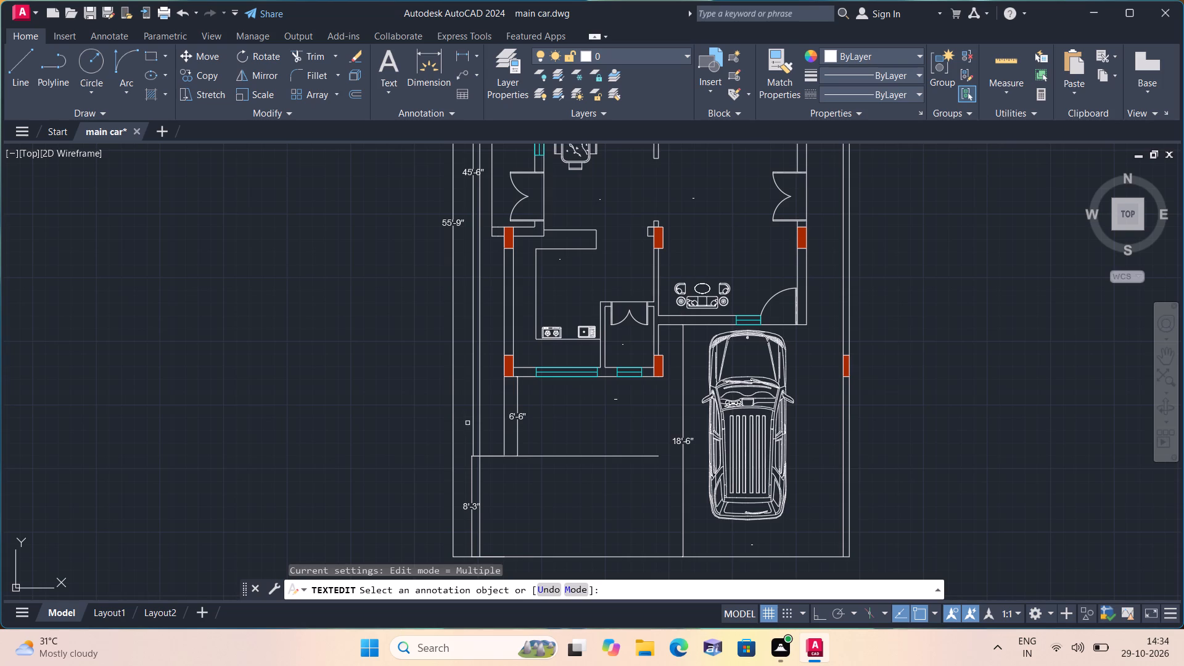
key("Escape")
Select the tiny text south of the puja room plus all similar multiline texts, and set their text height to 6".
scroll(627, 435, "up", 1)
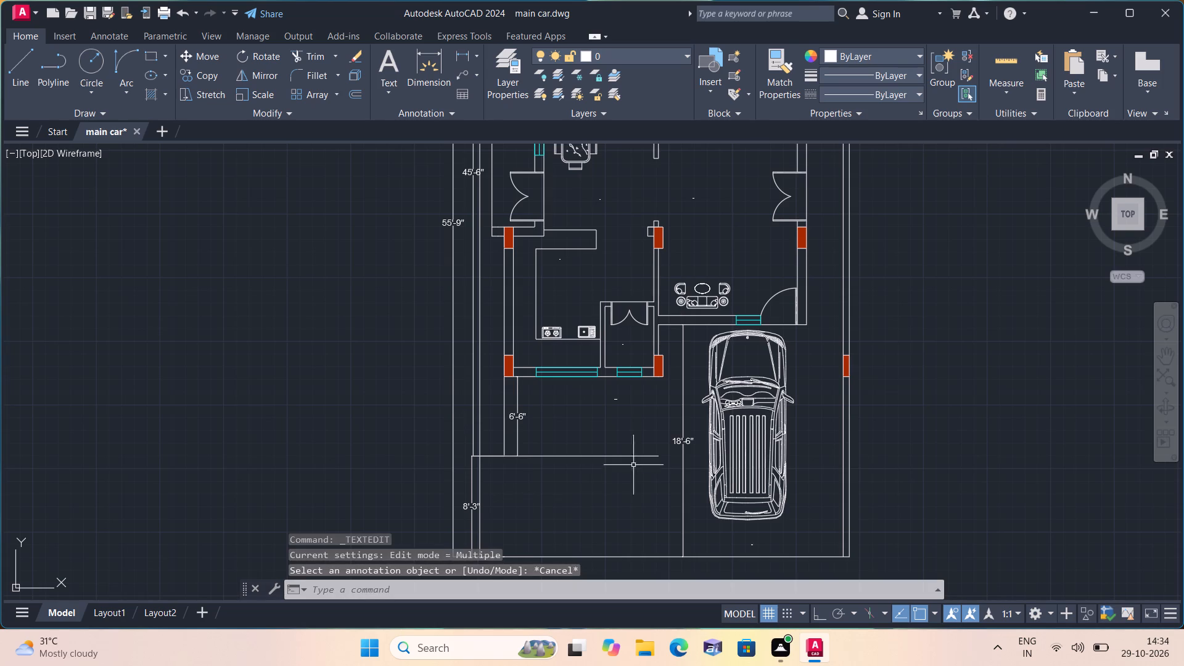
middle_click_drag(626, 429, 665, 519)
scroll(666, 517, "up", 1)
left_click_drag(678, 487, 647, 460)
left_click(615, 446)
left_click(616, 444)
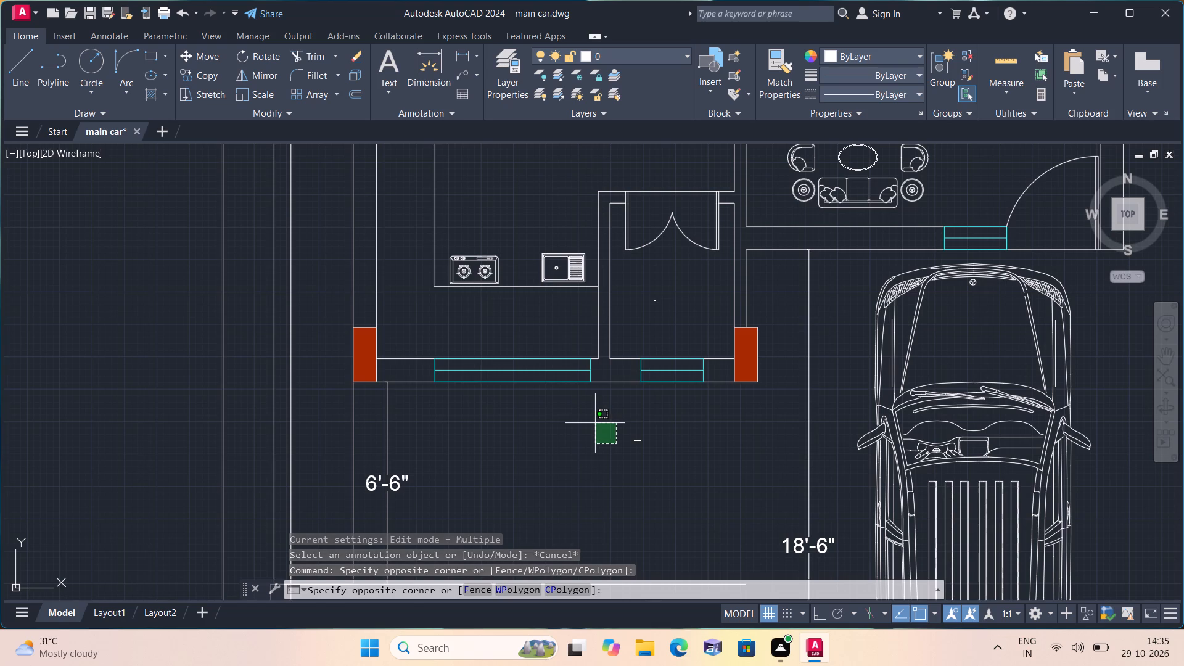
left_click(657, 442)
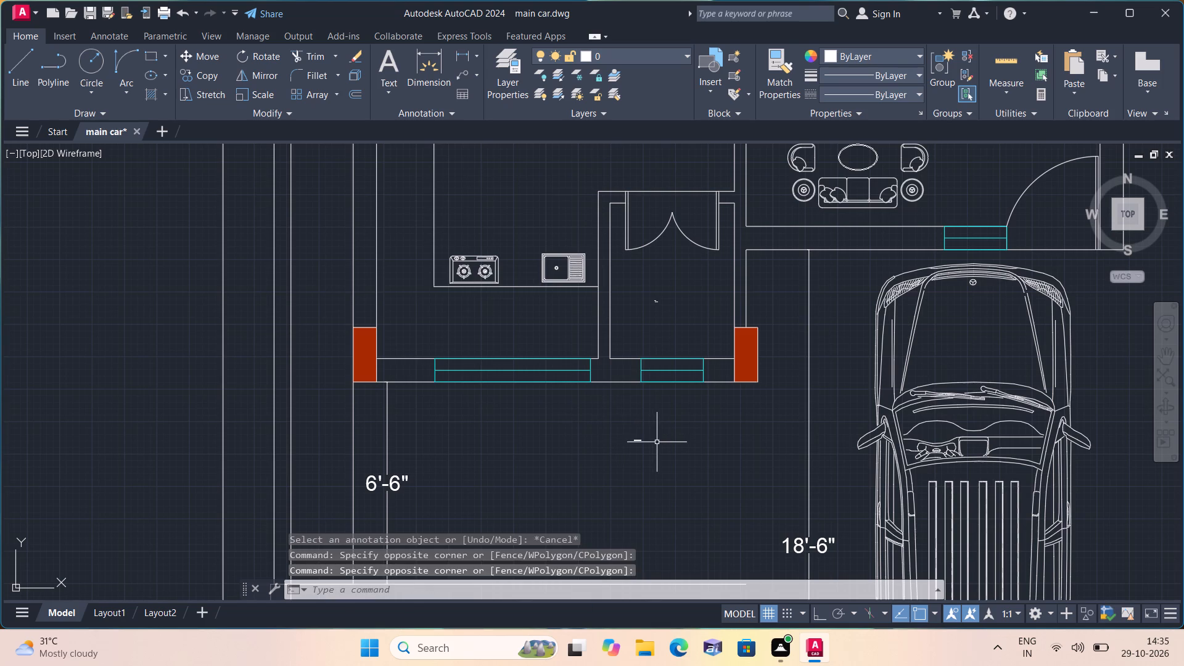
left_click(652, 439)
left_click(623, 458)
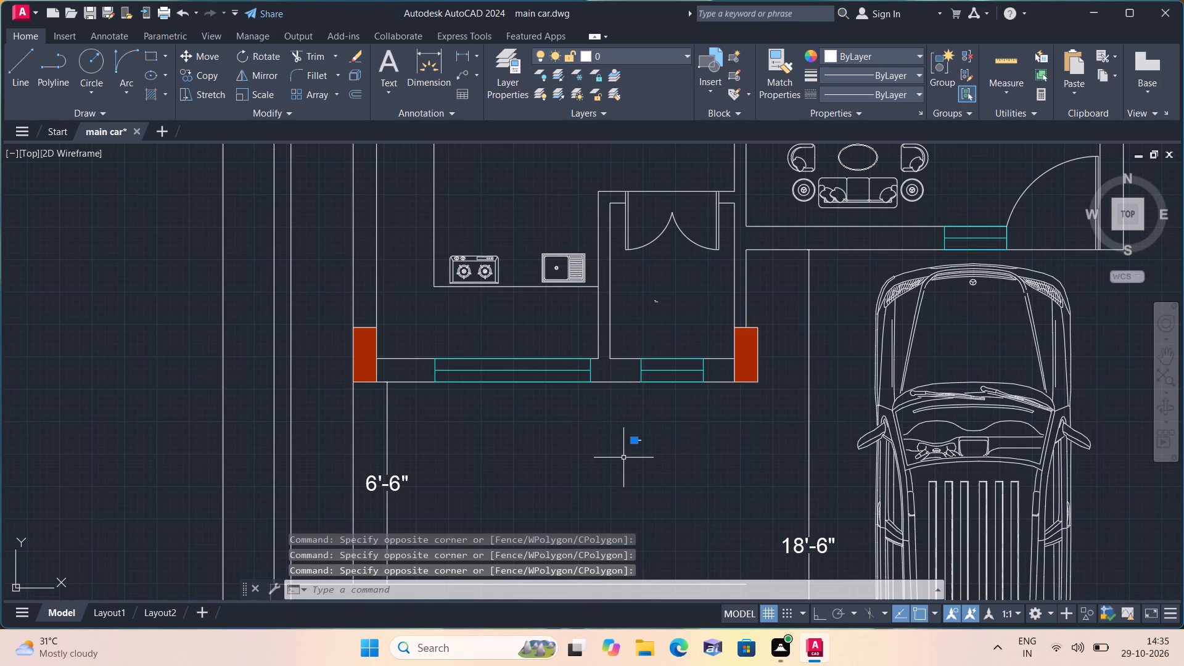
right_click(623, 458)
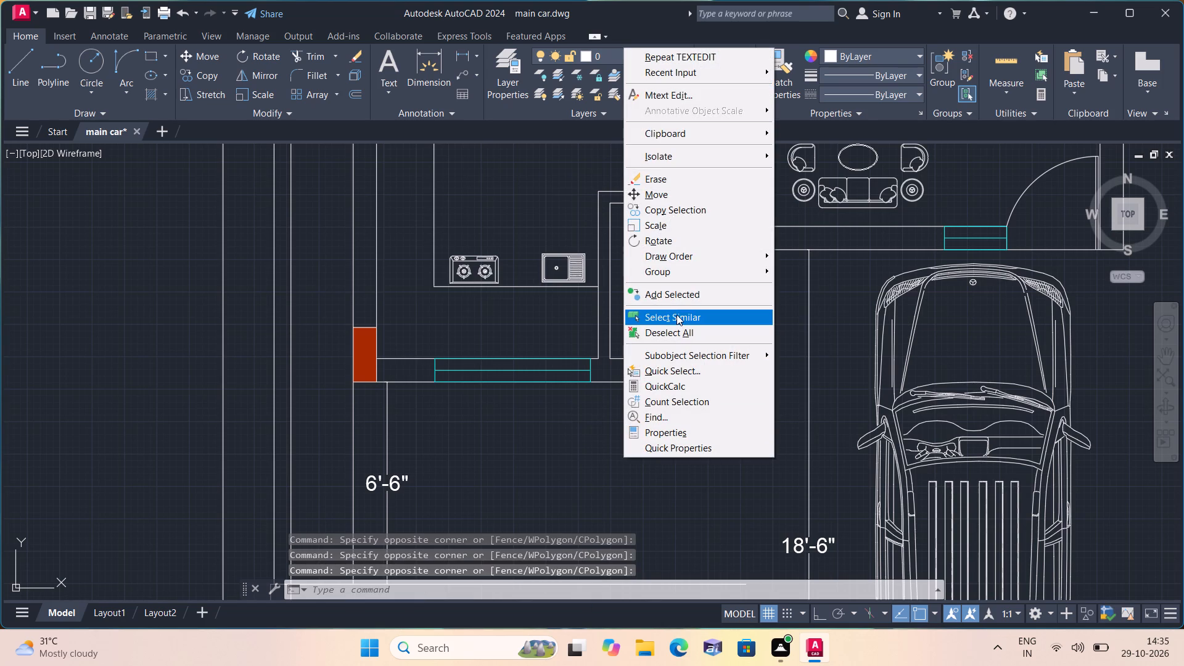
left_click(676, 314)
right_click(676, 485)
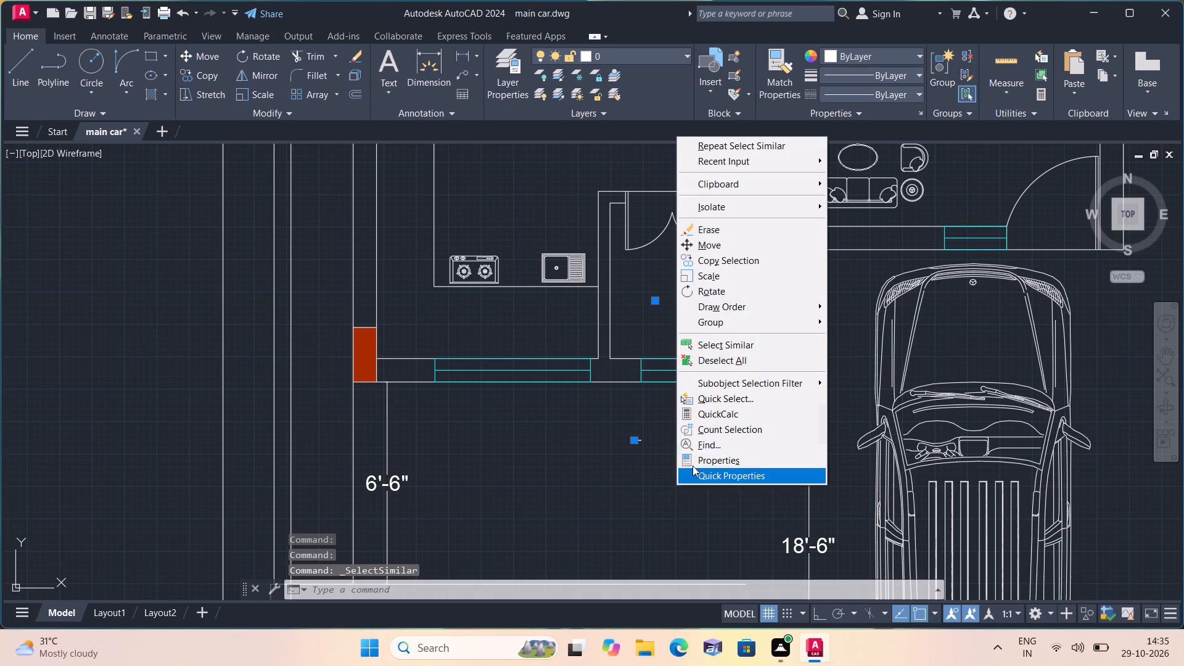
left_click(722, 459)
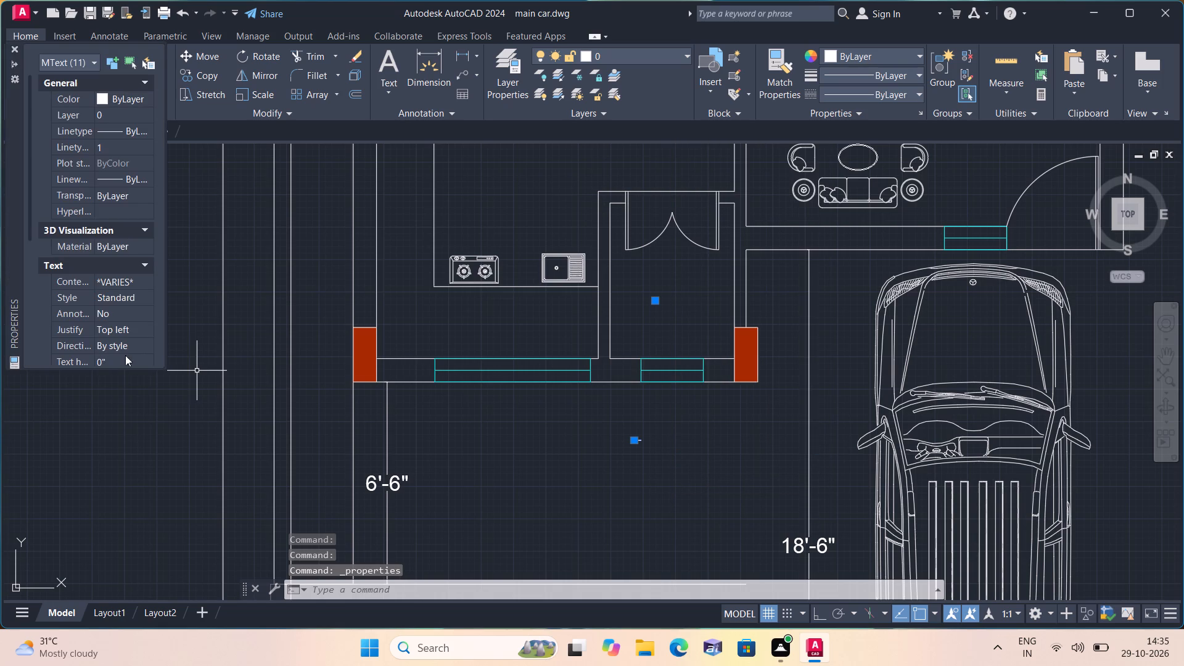
left_click(112, 364)
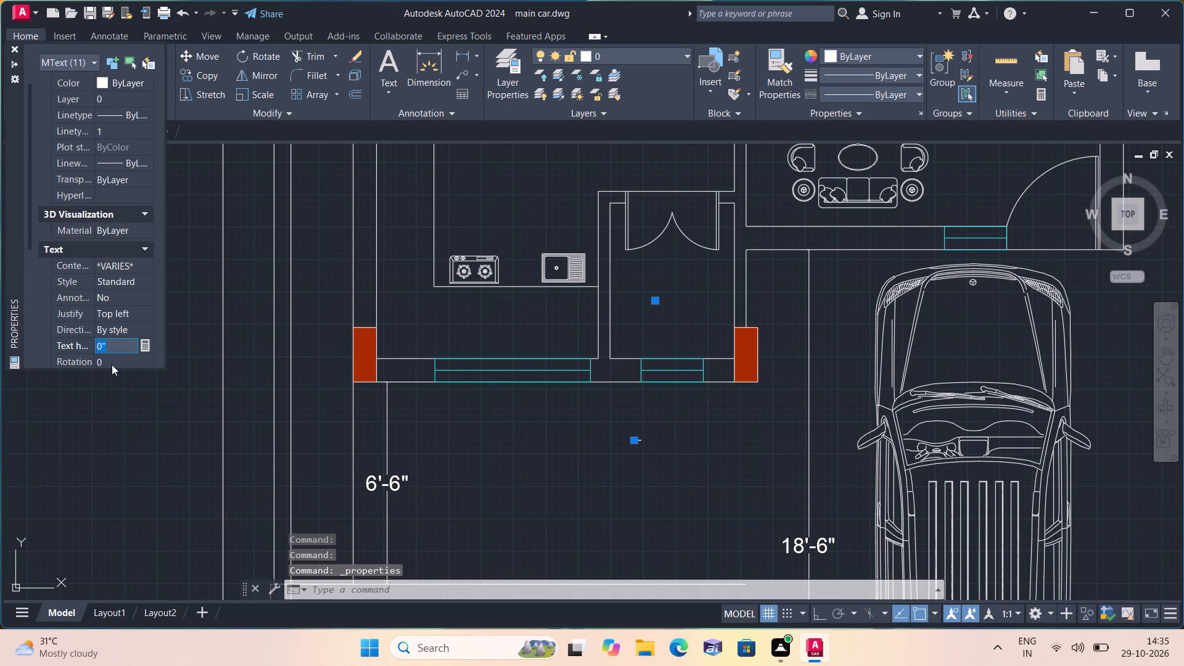
key("BackSpace")
type("6\"")
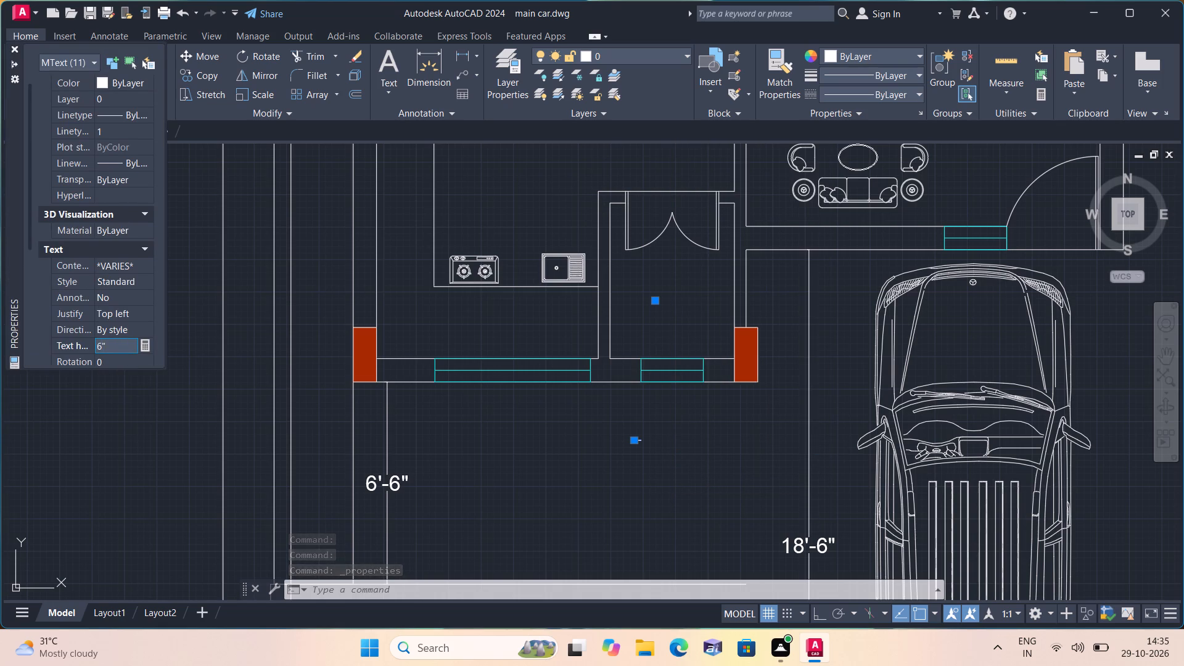
left_click(169, 313)
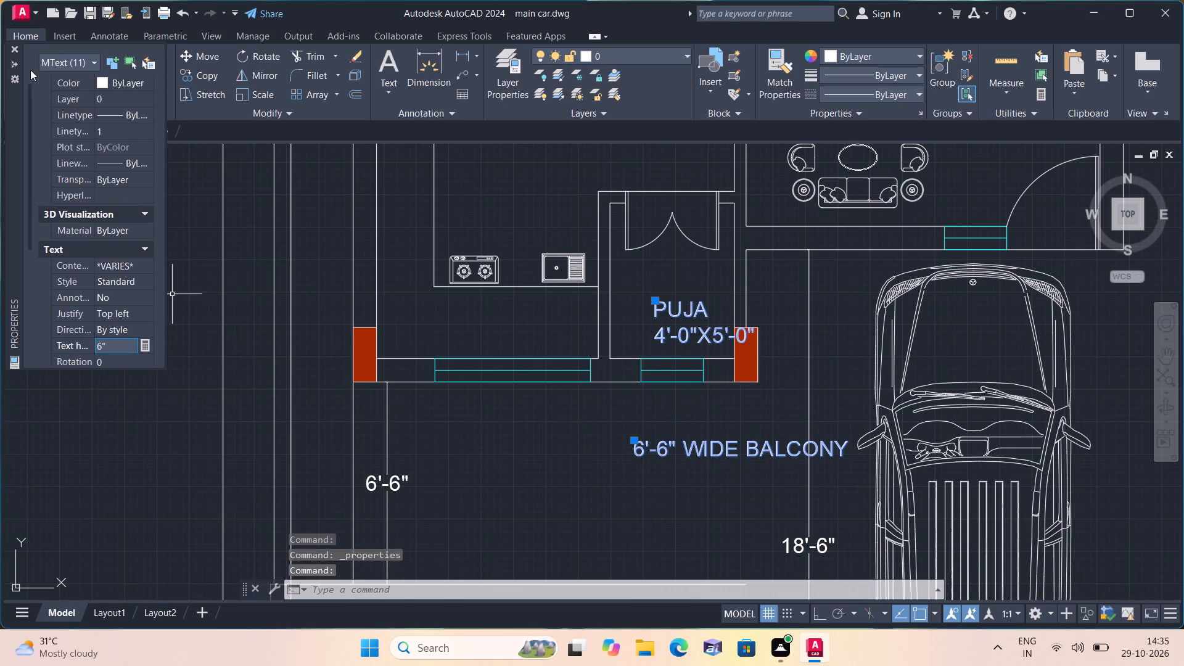
left_click(11, 47)
key("Escape")
Examine the enlarged room labels and the dimensions from the balcony up to the plan's north side.
scroll(99, 229, "down", 2)
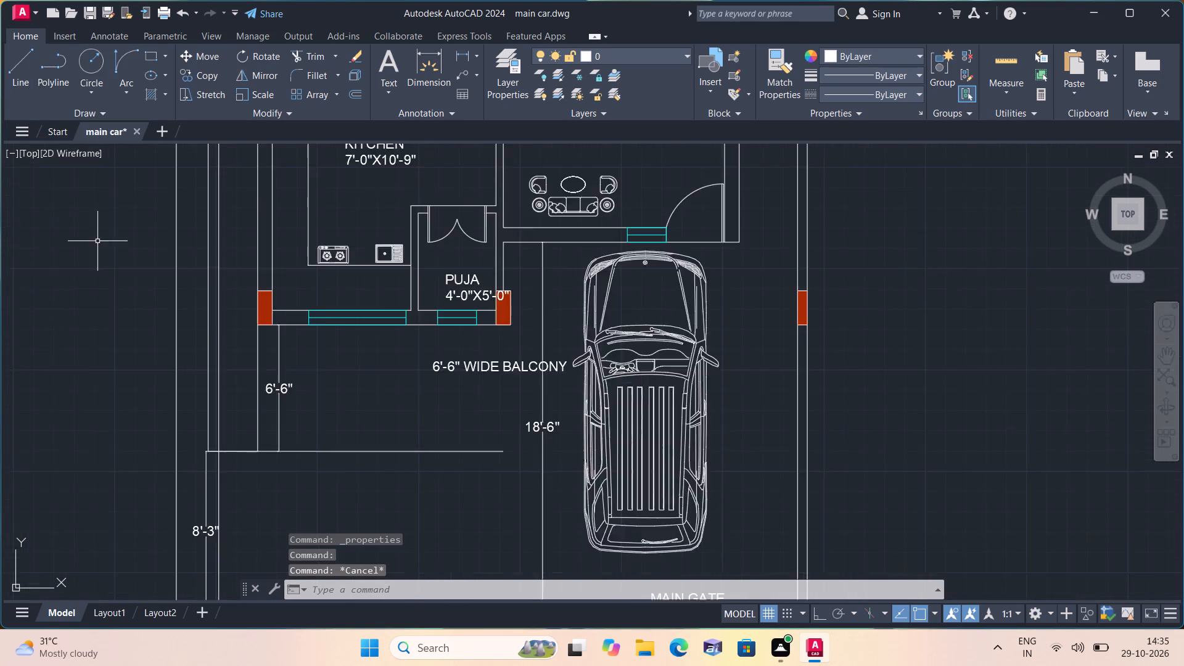
middle_click_drag(224, 316, 395, 448)
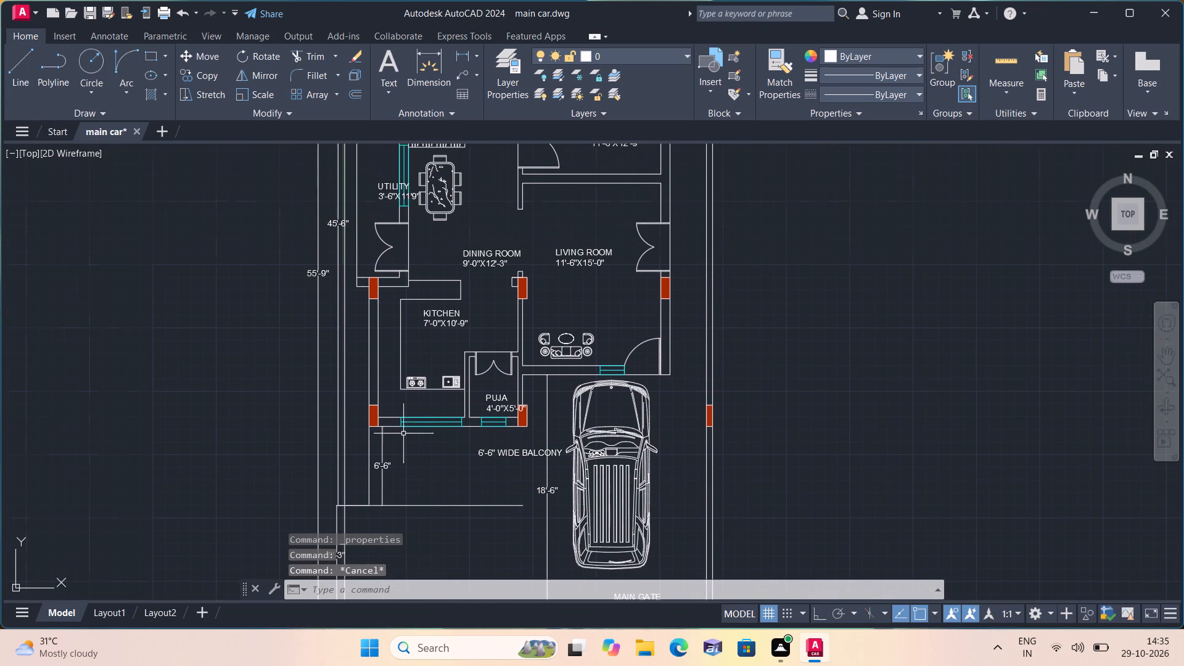
middle_click_drag(368, 230, 453, 332)
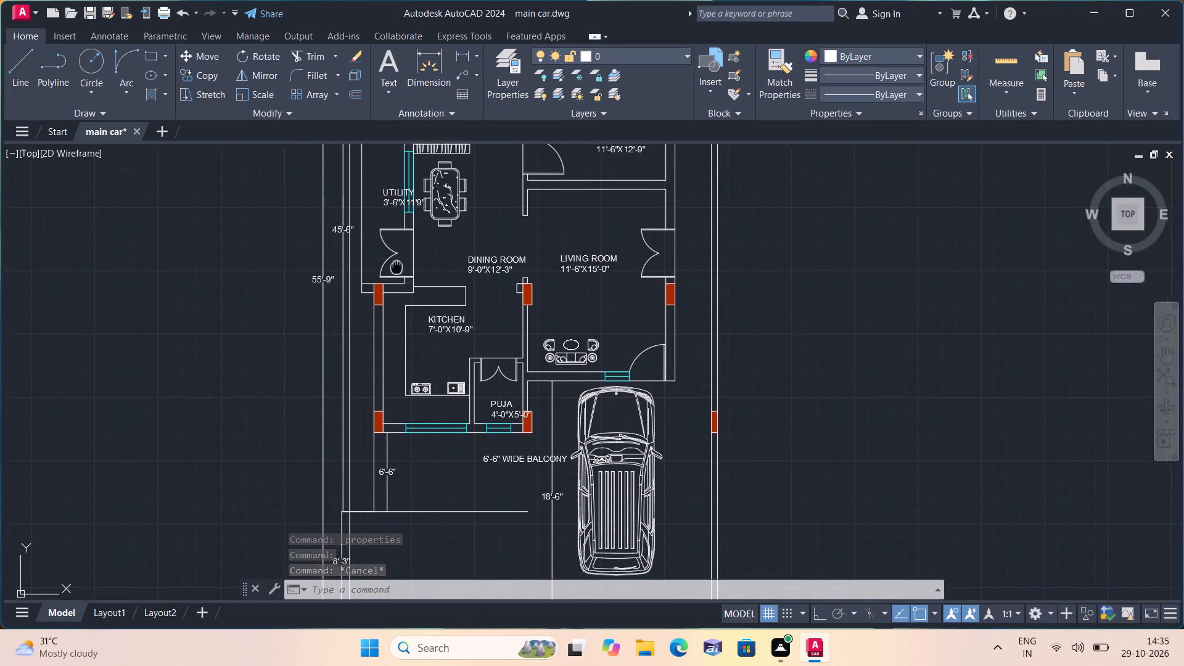
middle_click_drag(453, 332, 538, 479)
scroll(531, 158, "up", 1)
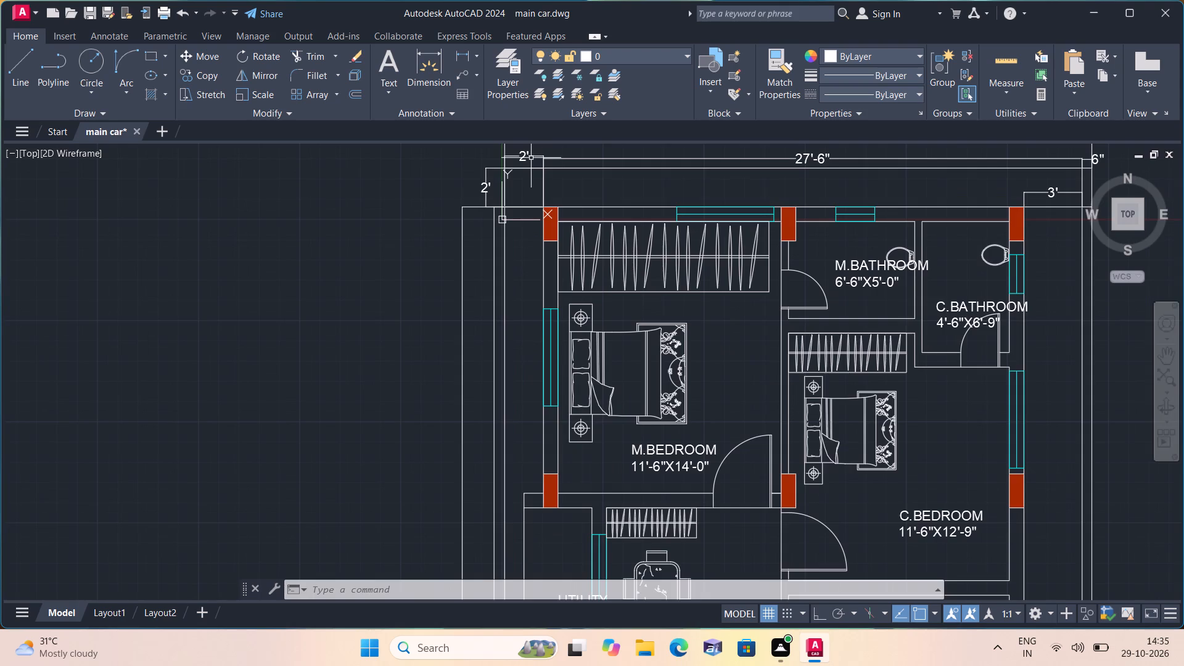
middle_click_drag(519, 167, 526, 247)
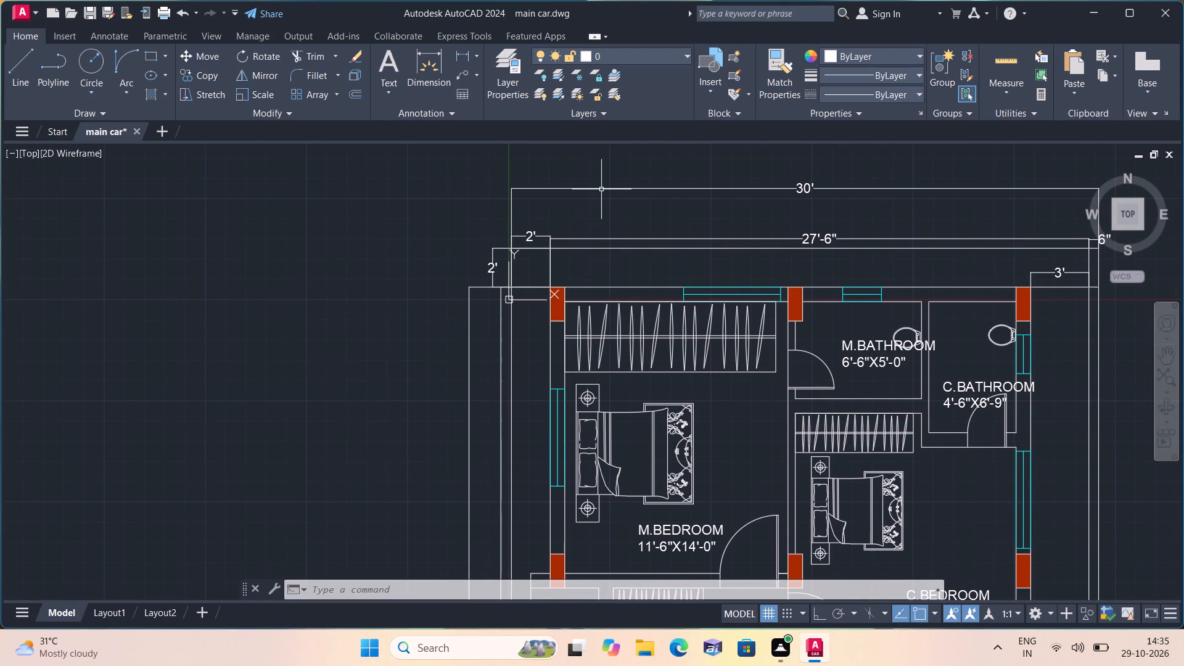
middle_click_drag(597, 213, 468, 217)
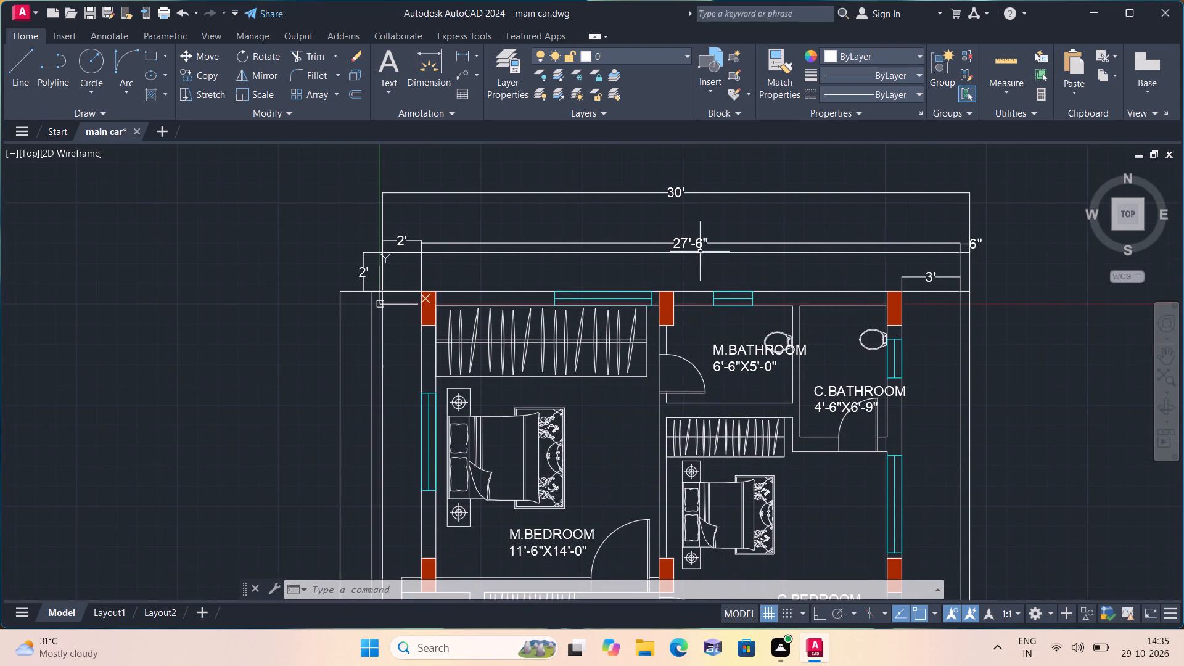
Move the M.BATHROOM label northwest within the master bathroom, beside the column and clear of the toilet and east wall.
middle_click_drag(726, 274, 688, 248)
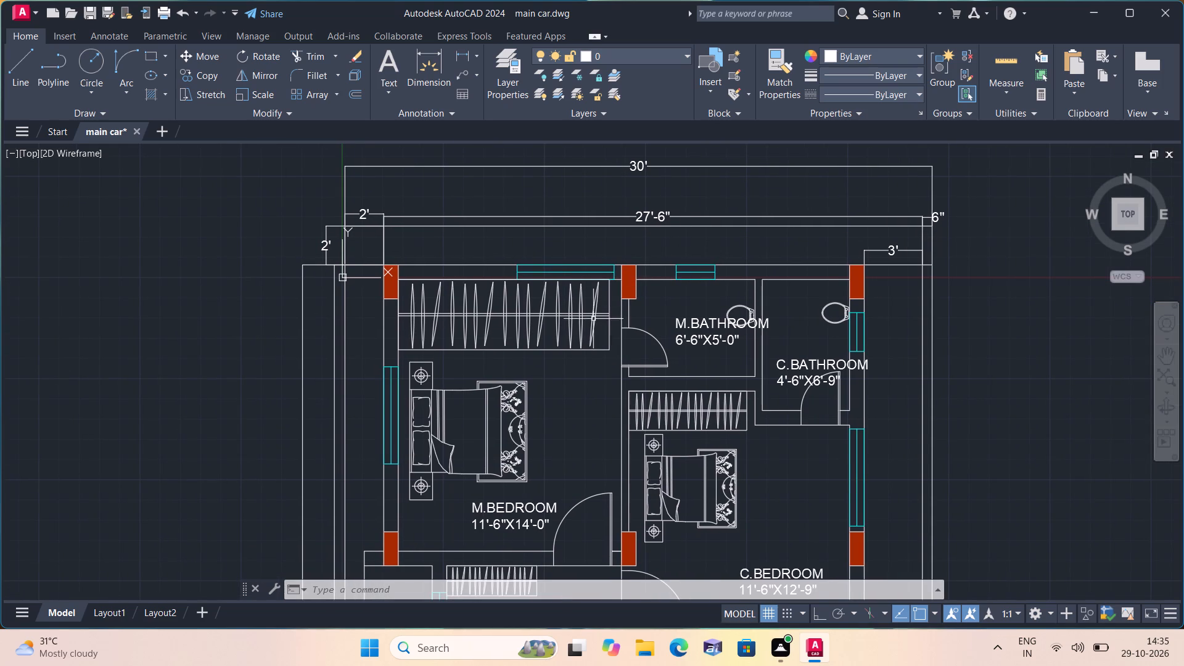
scroll(543, 349, "up", 1)
middle_click_drag(543, 348, 546, 200)
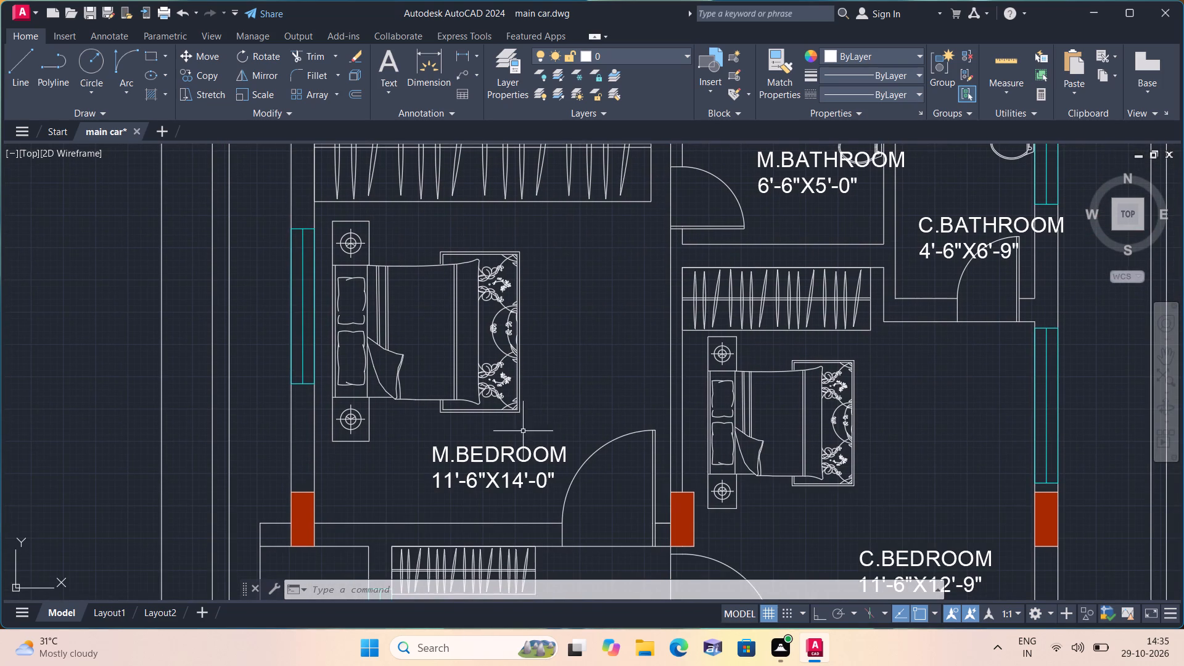
scroll(502, 483, "up", 1)
middle_click_drag(500, 482, 530, 430)
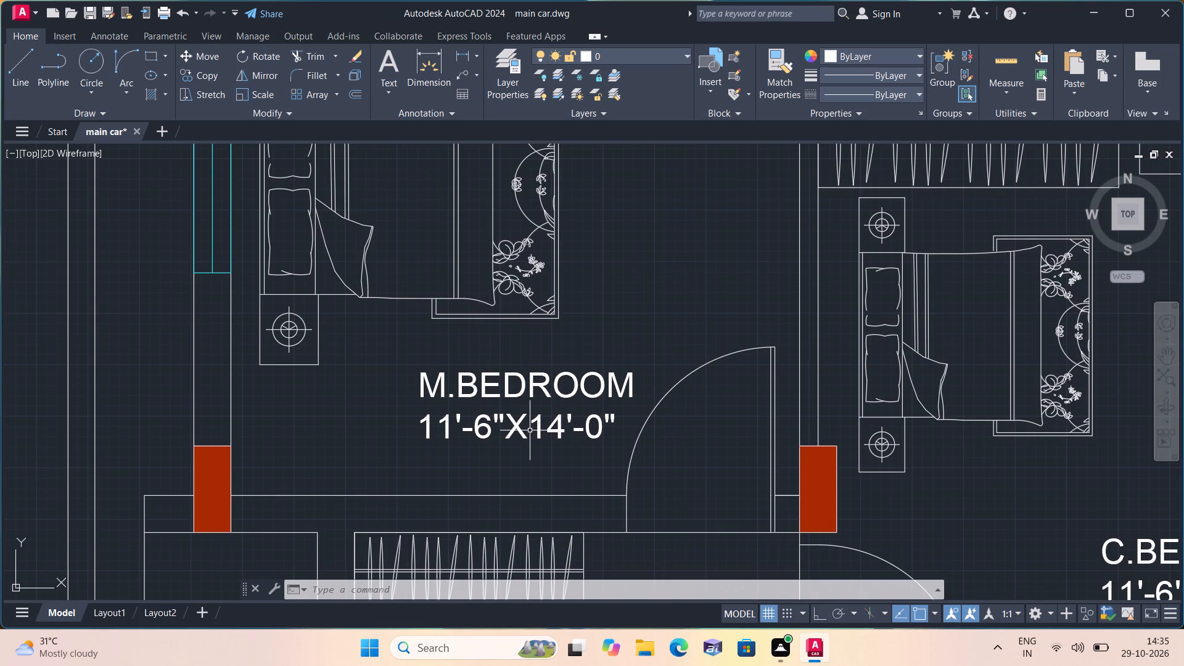
middle_click_drag(612, 366, 419, 545)
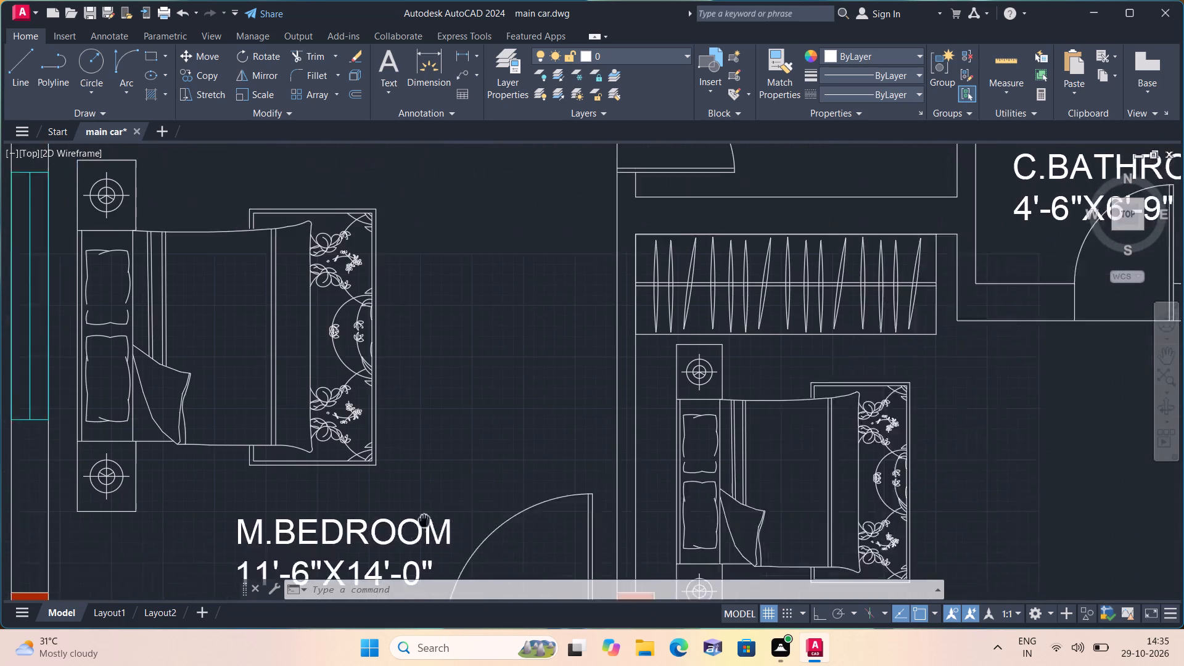
middle_click_drag(419, 545, 422, 562)
scroll(503, 504, "down", 1)
middle_click_drag(689, 314, 691, 360)
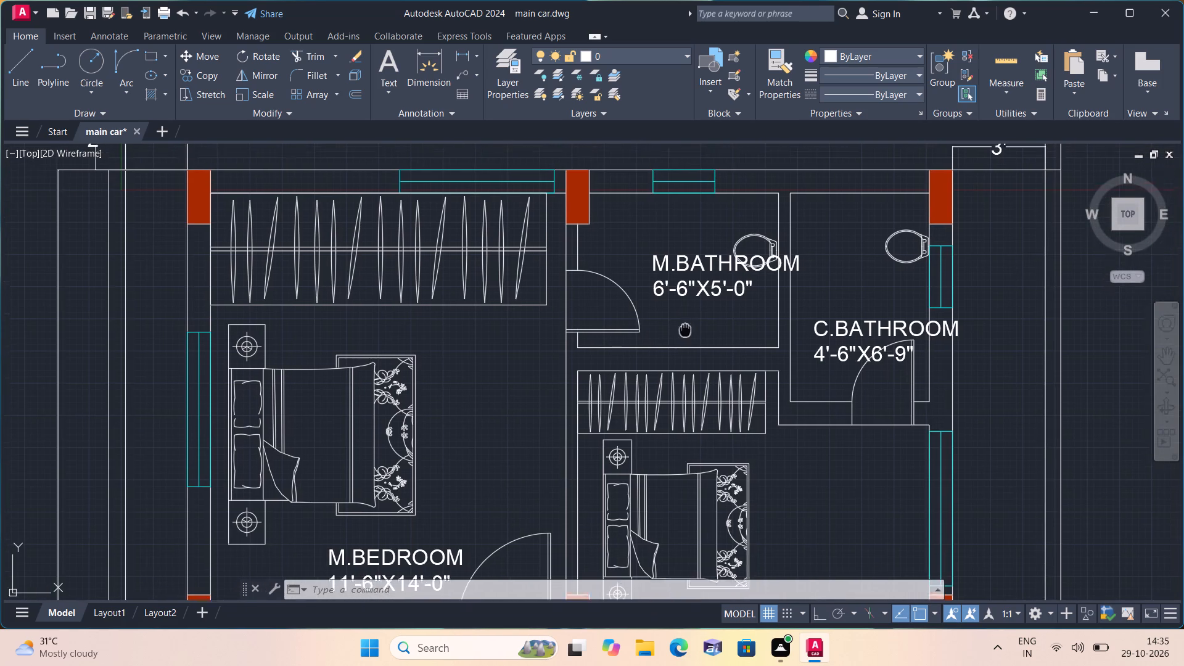
middle_click_drag(691, 360, 695, 384)
scroll(688, 353, "up", 1)
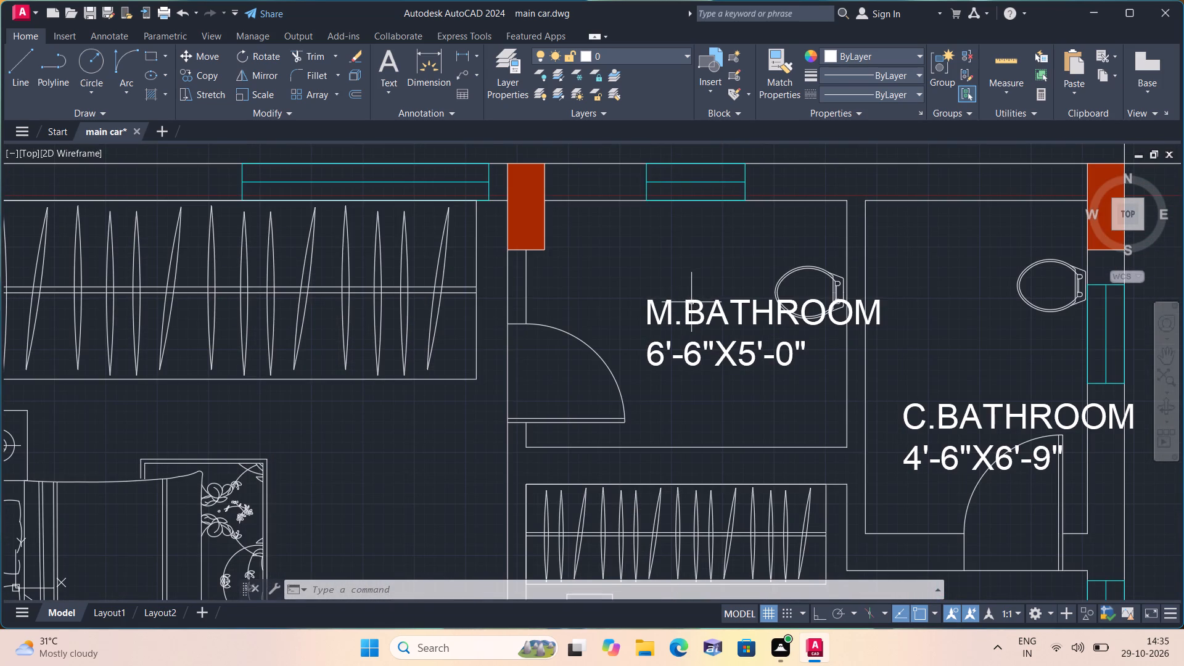
left_click(696, 310)
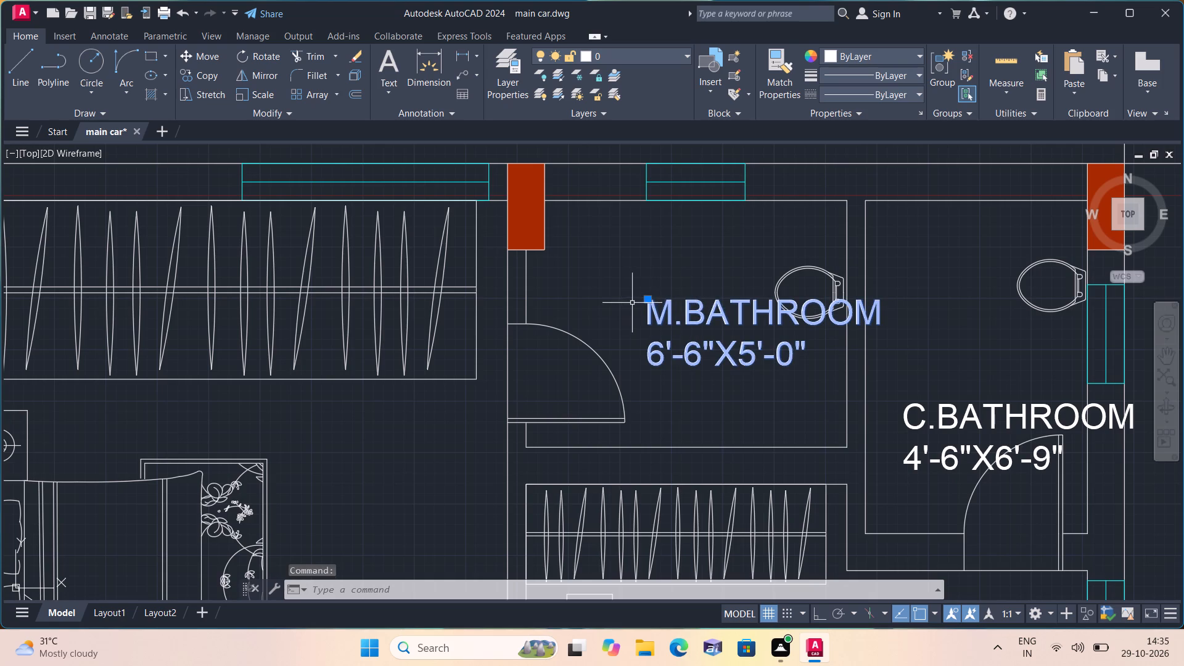
left_click(649, 298)
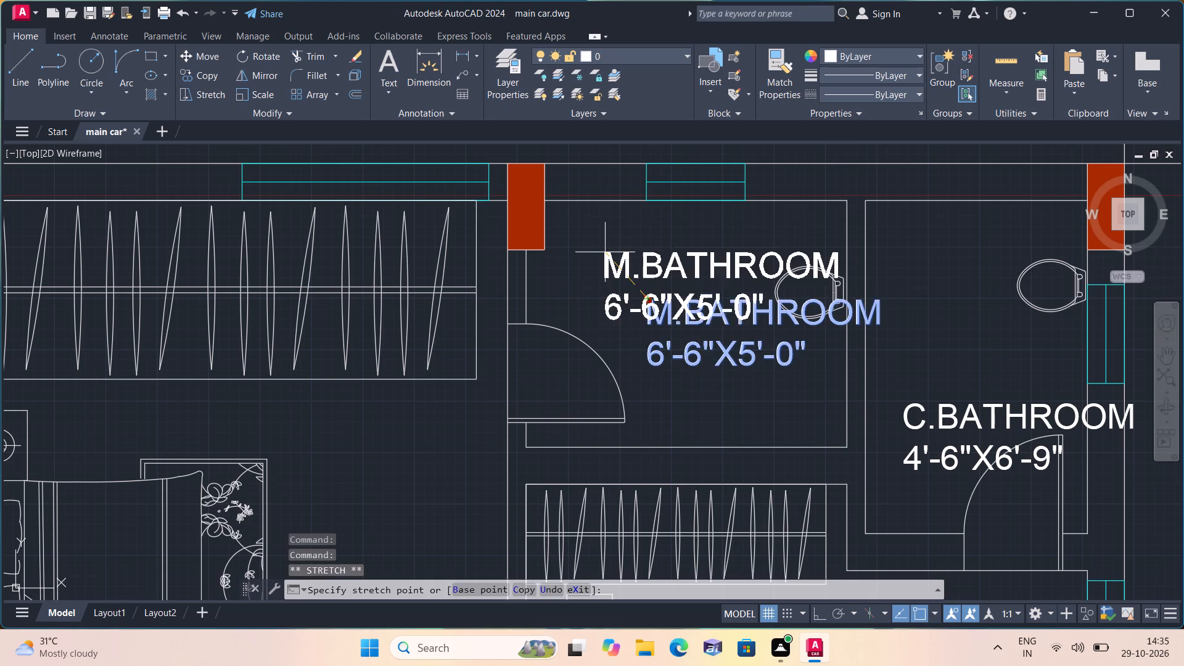
left_click(568, 229)
Move the C.BATHROOM label northwest to the common bathroom's west wall, between the toilet and the door swing.
scroll(582, 257, "down", 1)
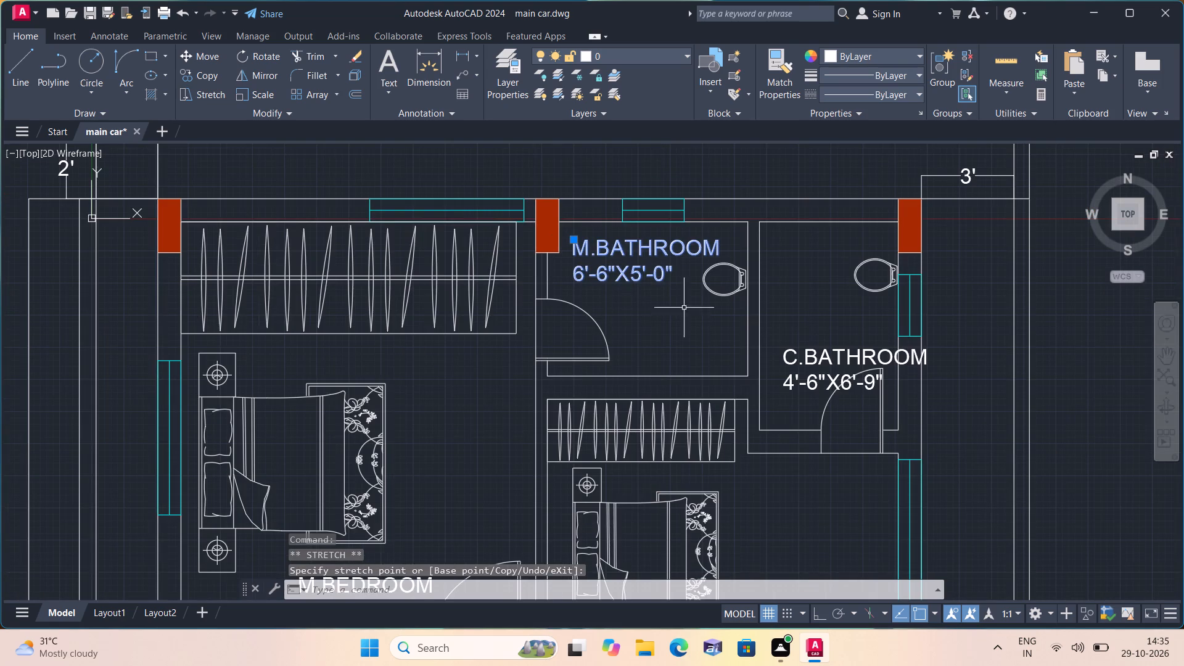
left_click(797, 364)
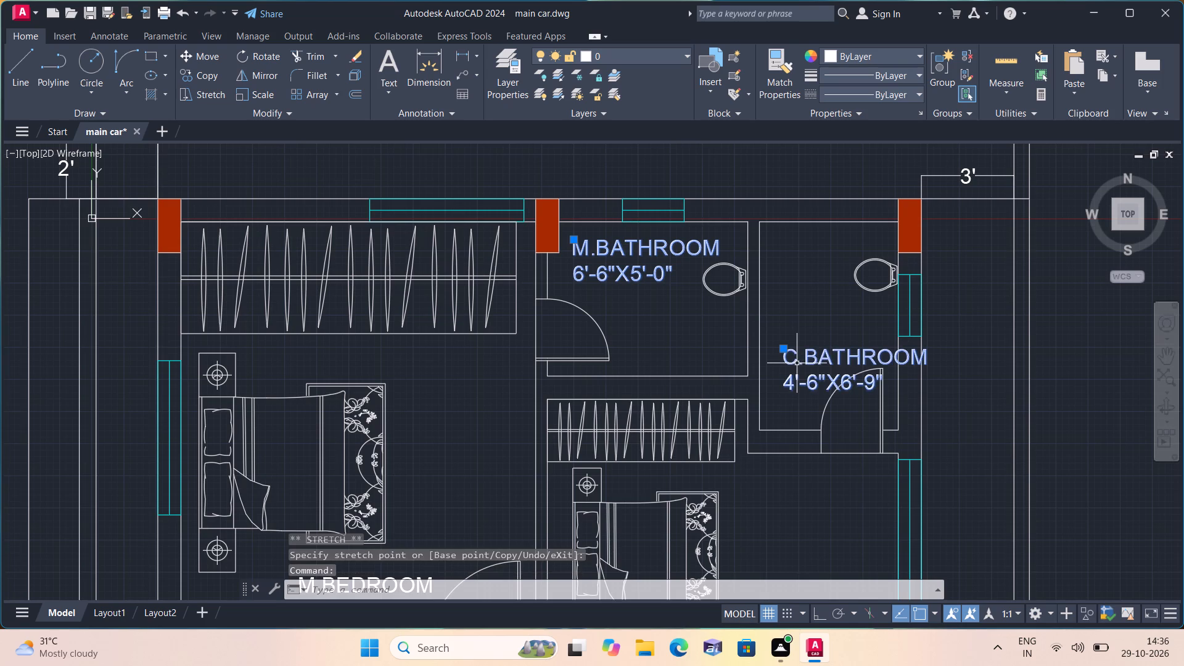
left_click(785, 346)
scroll(760, 335, "up", 1)
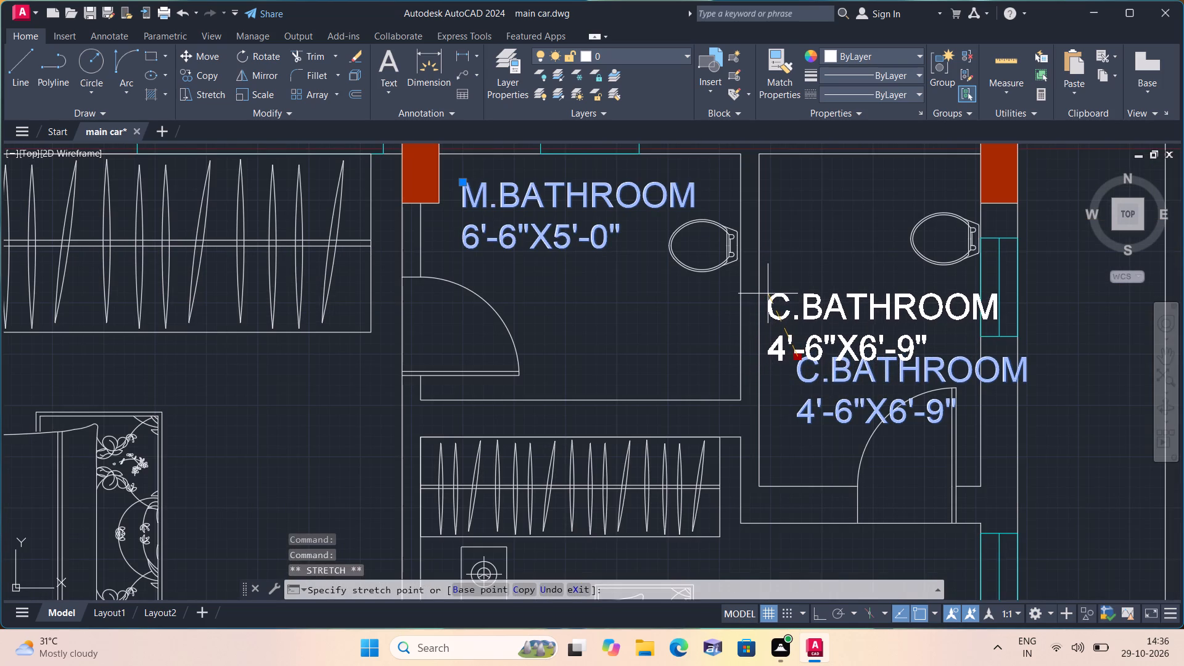
left_click(755, 297)
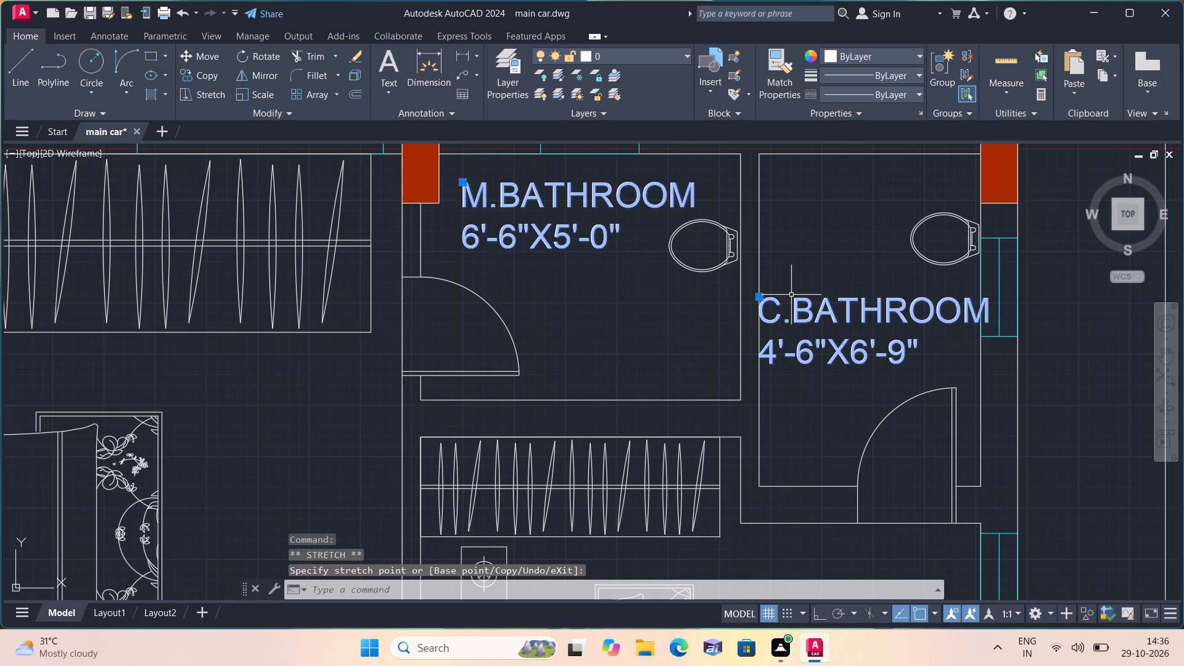
Move the DINING ROOM label northwest, into the open space just south of the dining table.
middle_click_drag(794, 377, 779, 200)
scroll(792, 377, "down", 1)
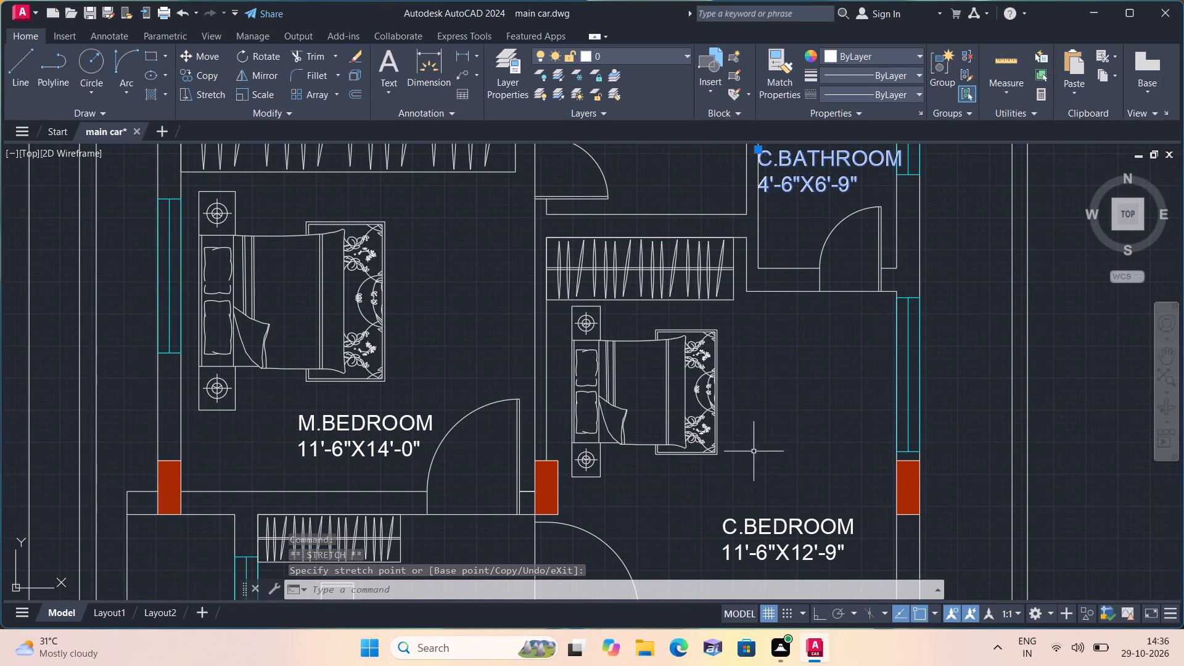
middle_click_drag(757, 458, 773, 361)
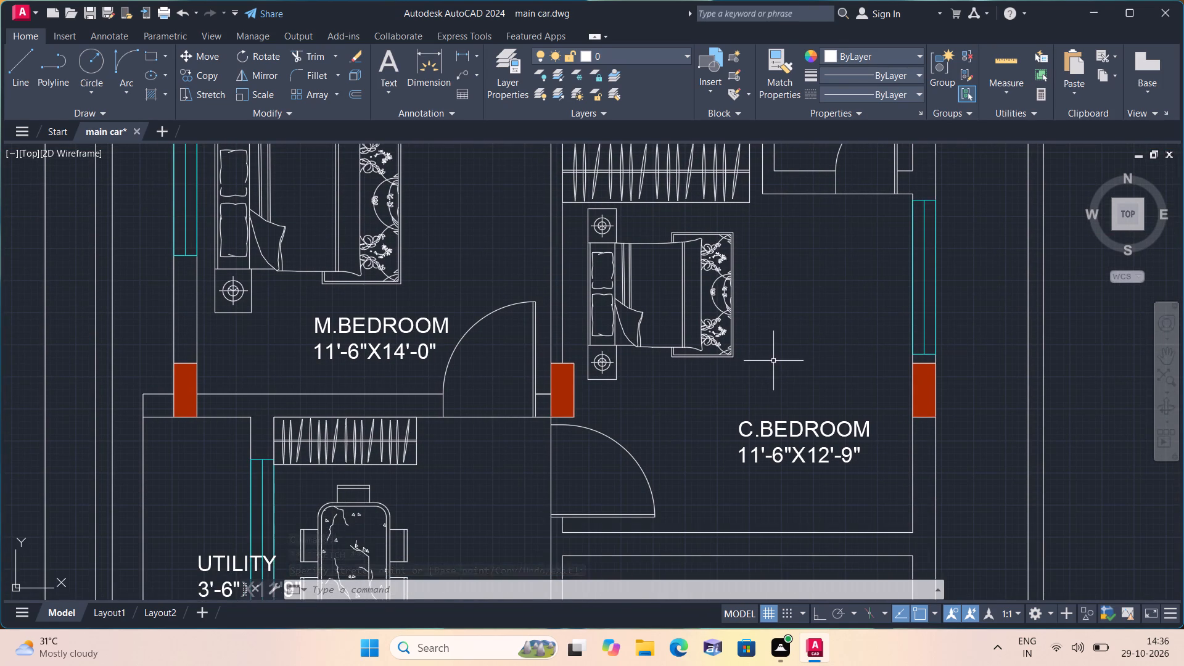
middle_click_drag(756, 414, 756, 300)
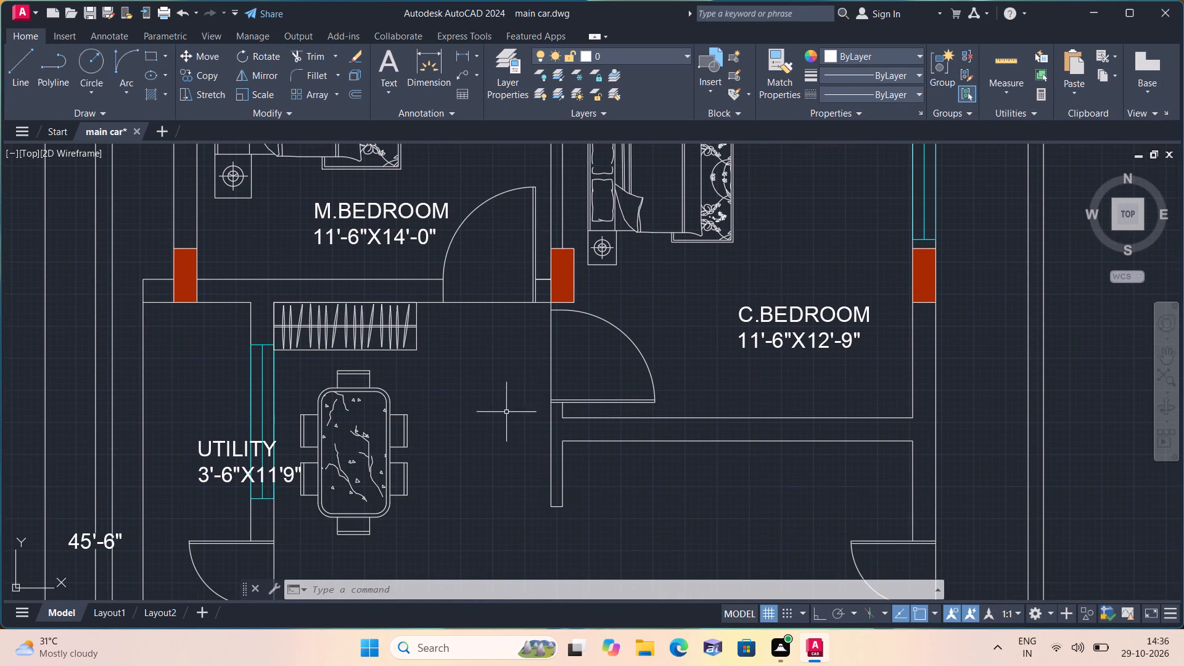
middle_click_drag(467, 410, 497, 260)
middle_click_drag(491, 350, 498, 334)
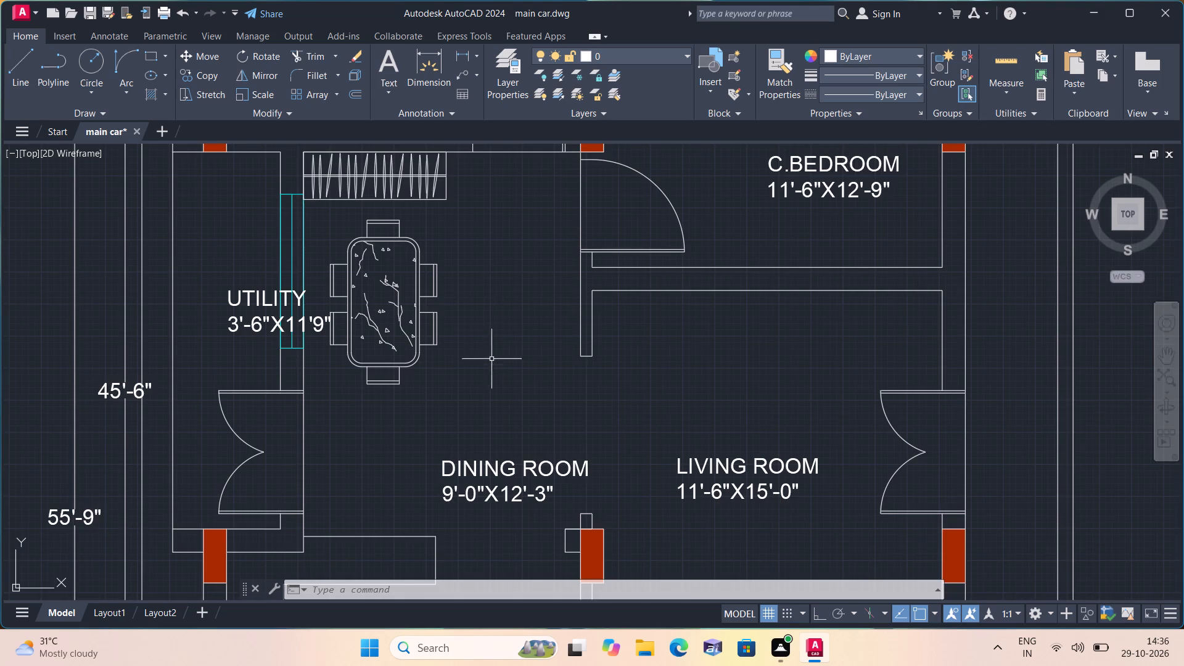
middle_click_drag(498, 334, 515, 287)
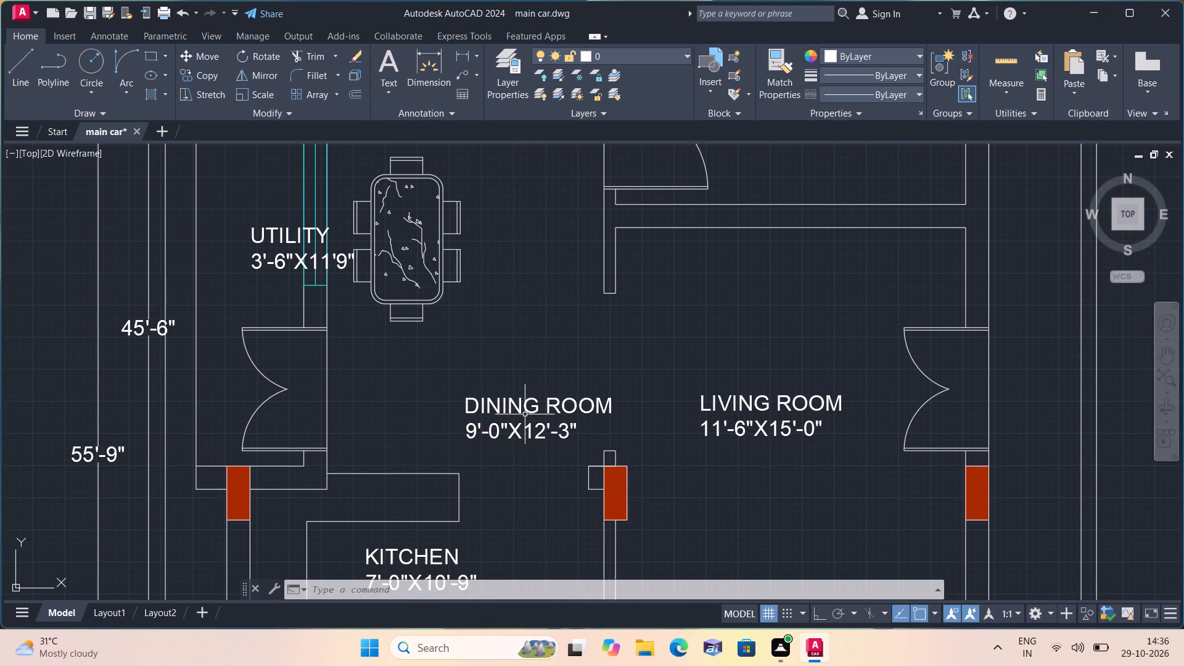
left_click(525, 414)
left_click(473, 414)
left_click(466, 405)
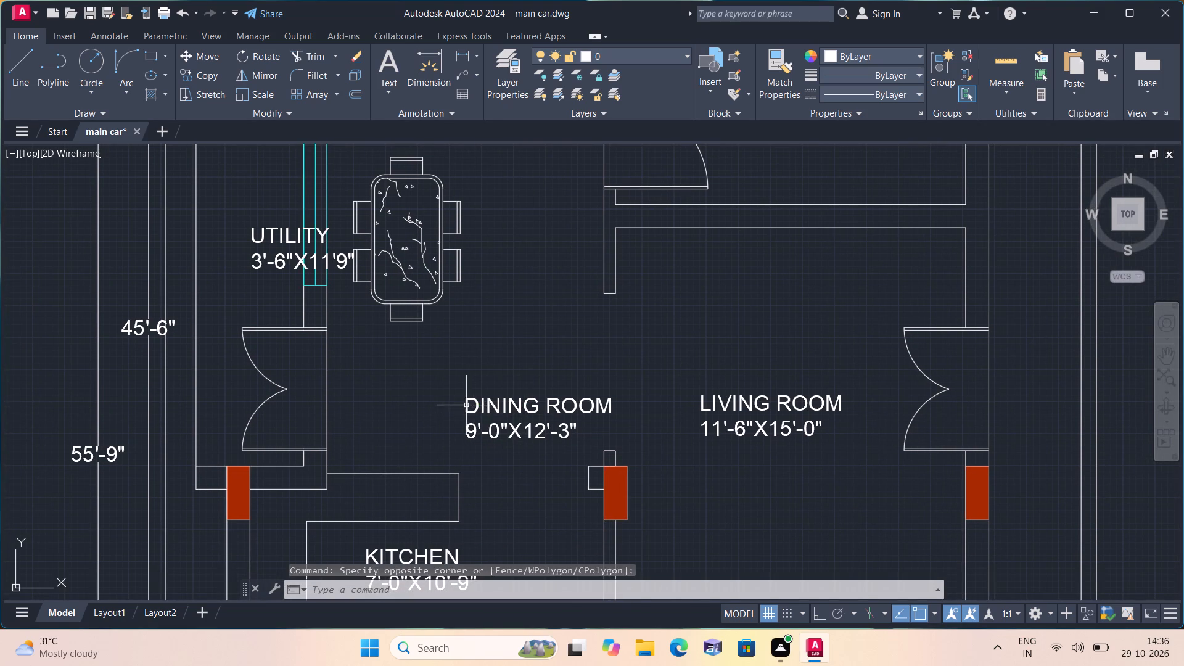
left_click(464, 397)
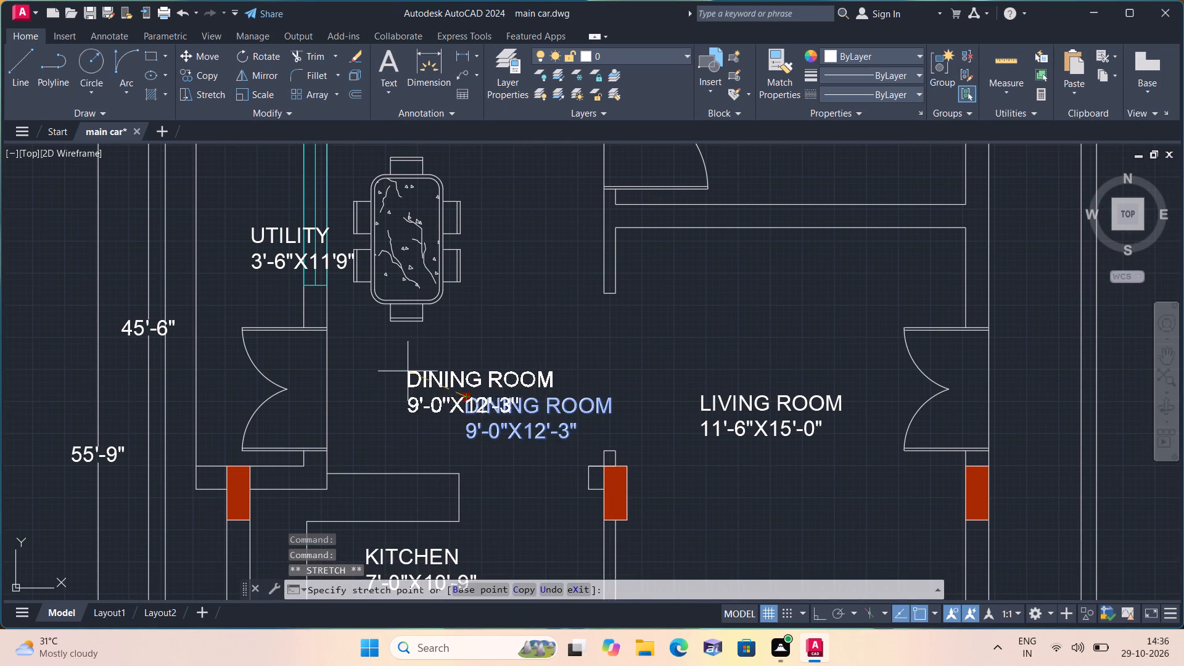
left_click(380, 366)
Move the PUJA label northwest so that it fits inside the puja room, clear of the column.
middle_click_drag(562, 442, 553, 409)
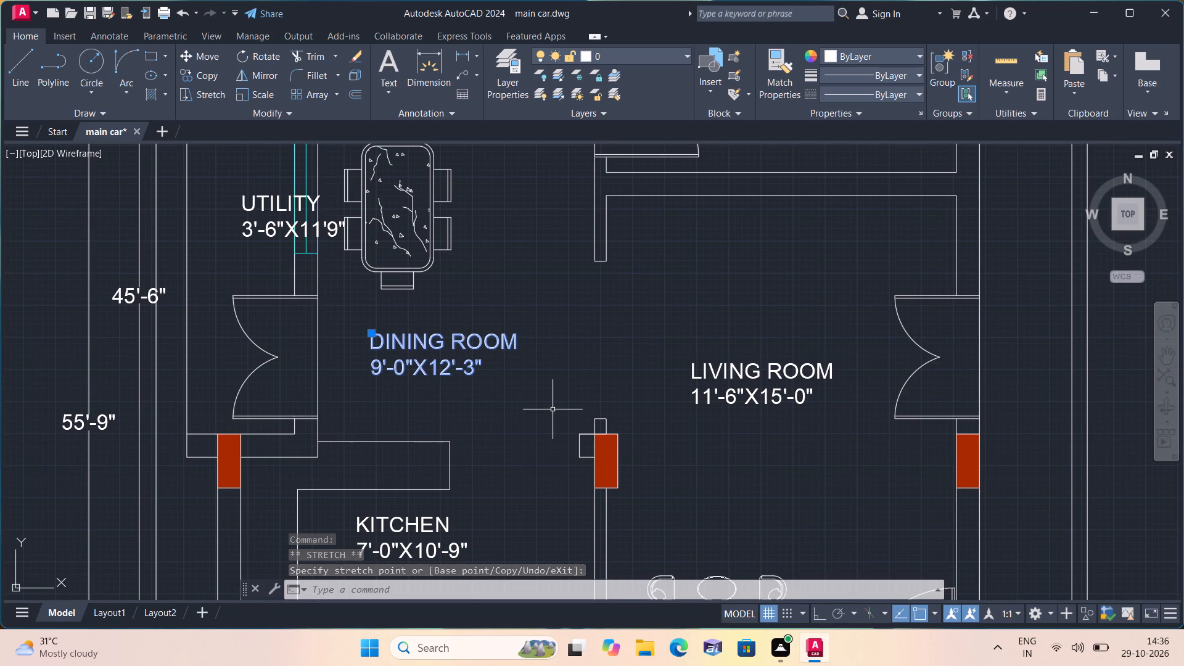
middle_click_drag(601, 422, 591, 315)
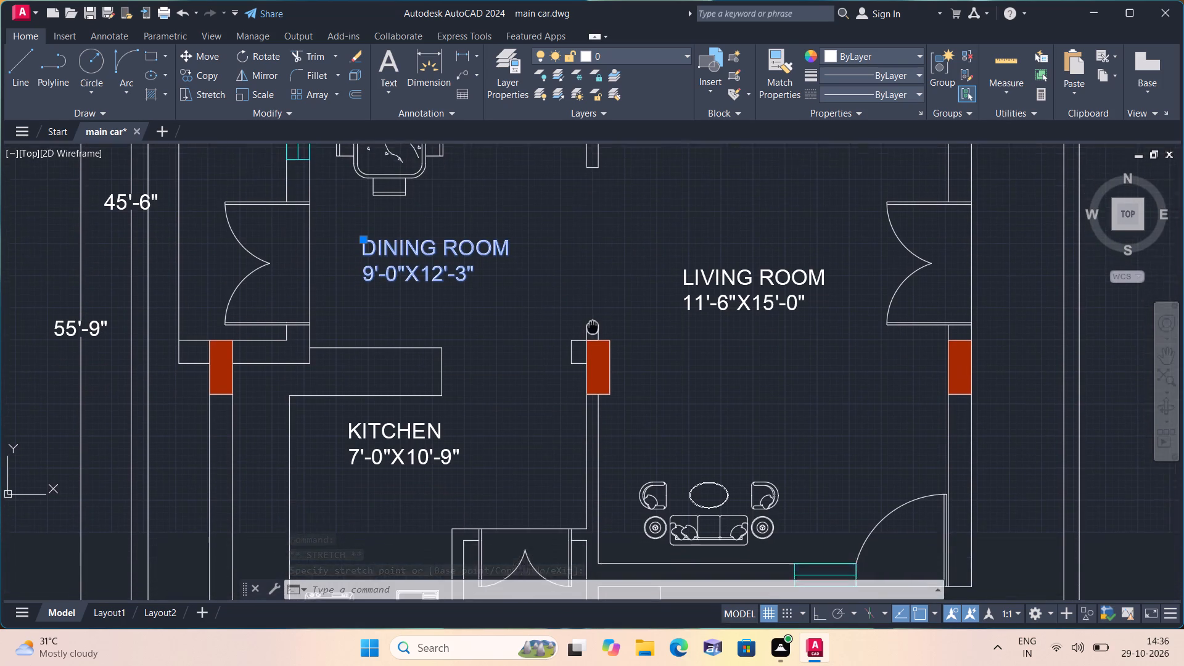
middle_click_drag(591, 315, 591, 294)
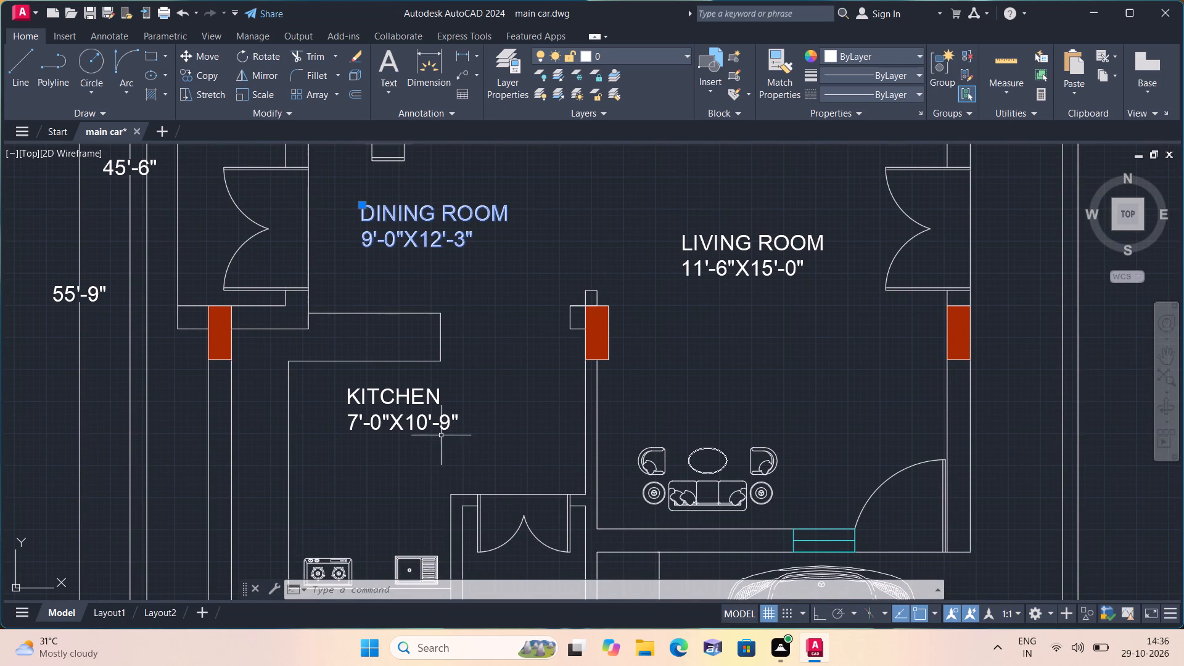
middle_click_drag(440, 436, 464, 411)
scroll(440, 436, "down", 1)
scroll(437, 412, "up", 1)
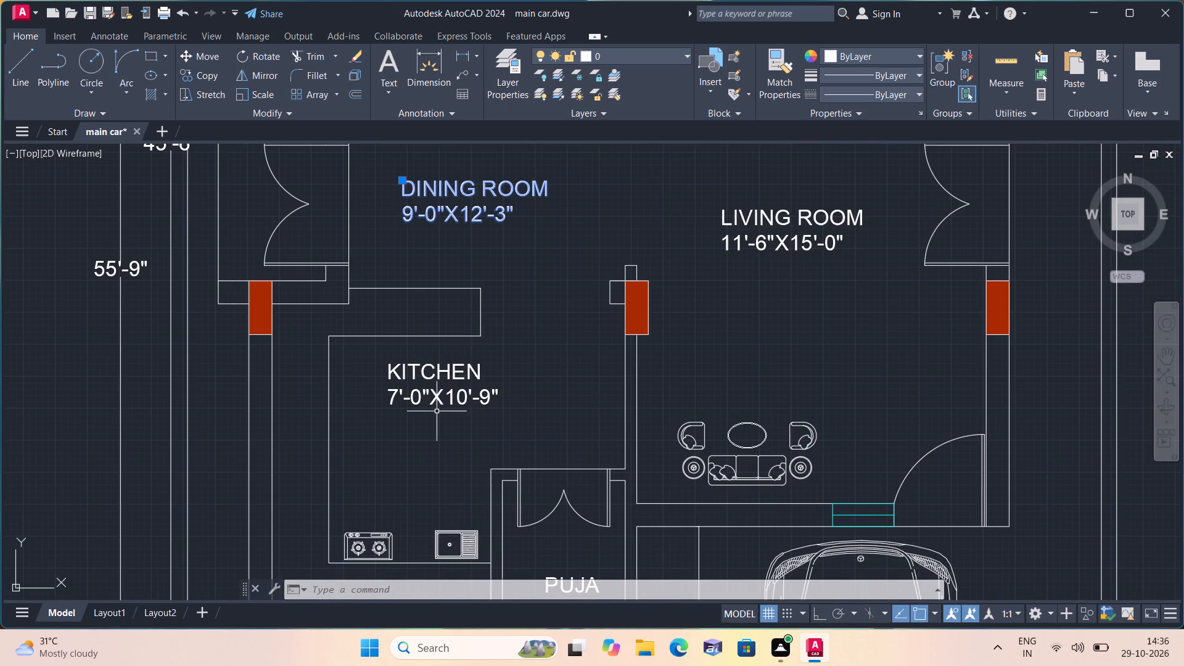
middle_click_drag(464, 430, 464, 298)
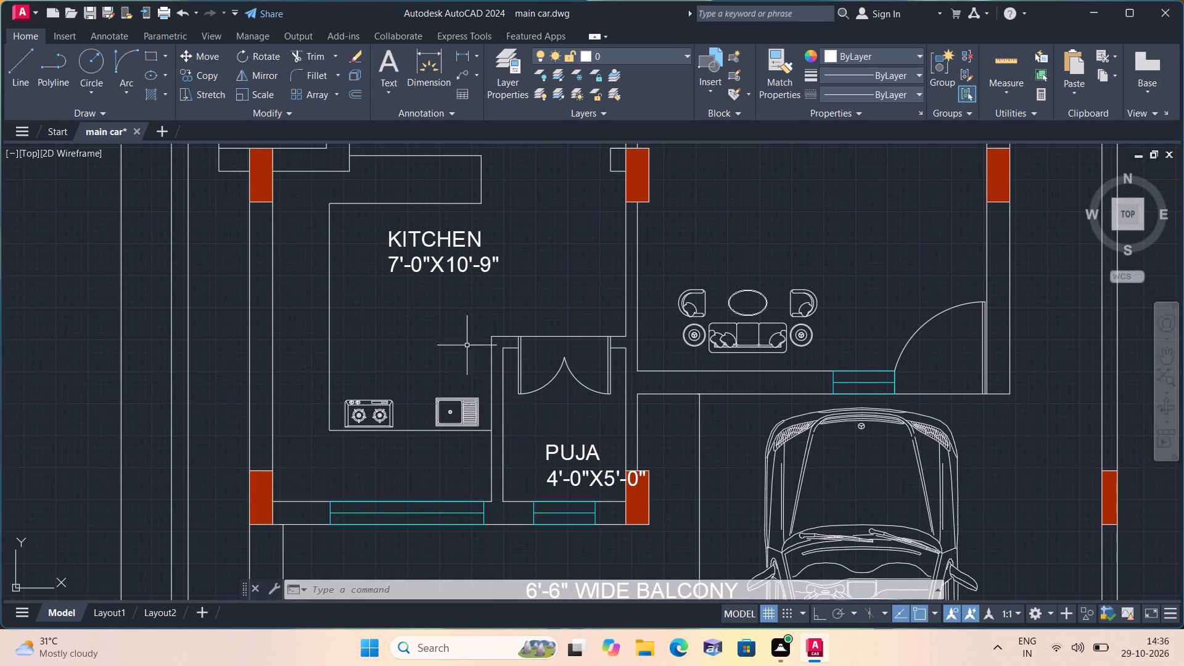
left_click(571, 452)
left_click(545, 443)
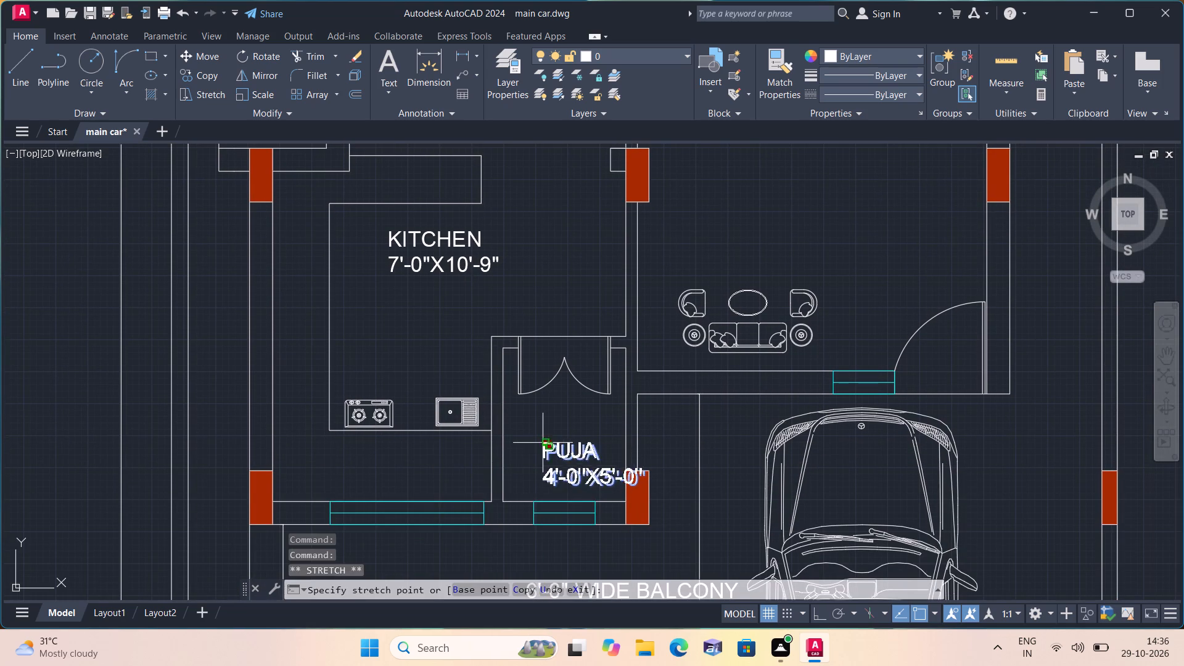
left_click(512, 421)
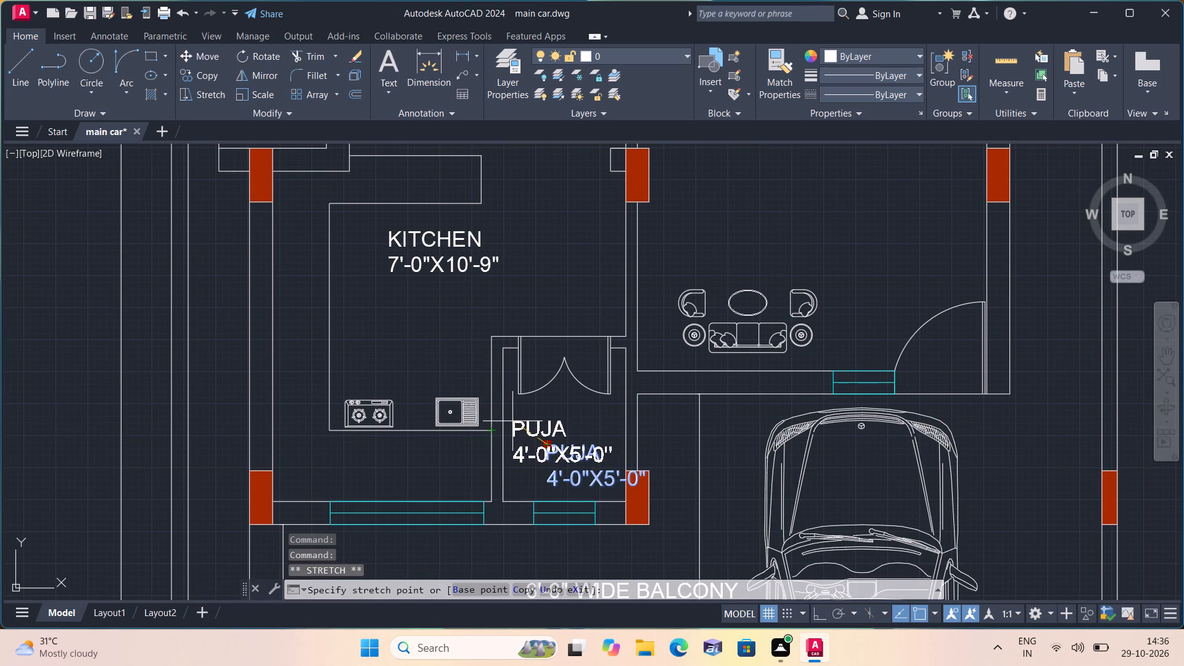
Examine the label and dimension placement around the balcony, car parking and main gate, and clear the label selection.
middle_click_drag(599, 446, 549, 289)
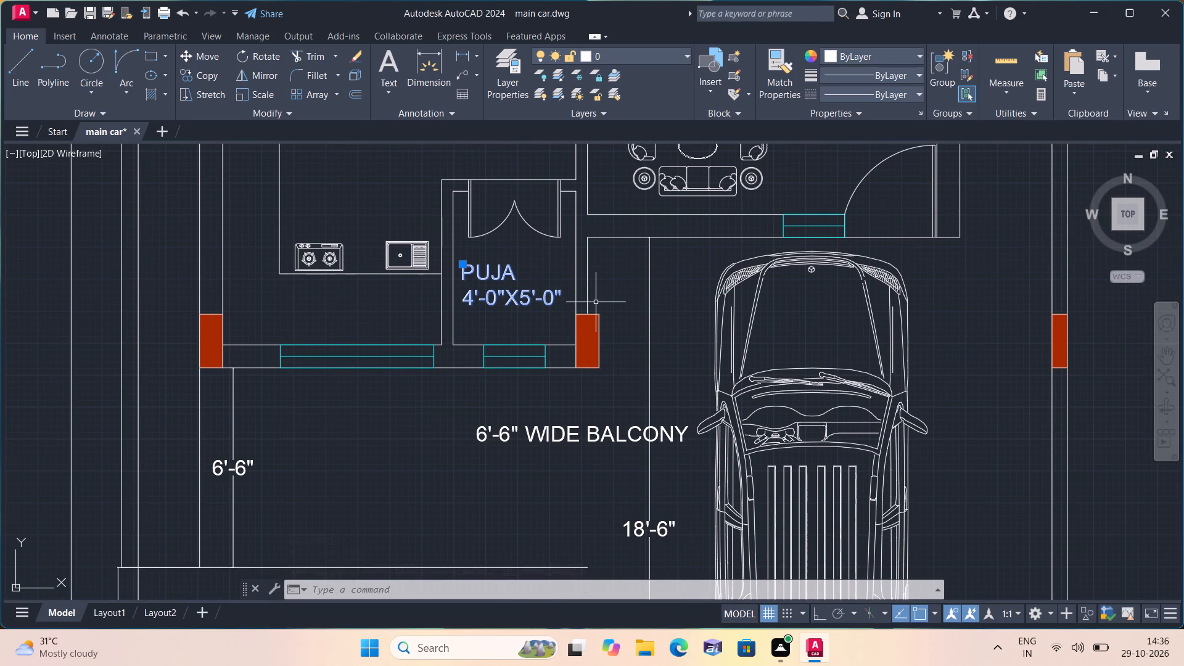
middle_click_drag(588, 344, 588, 309)
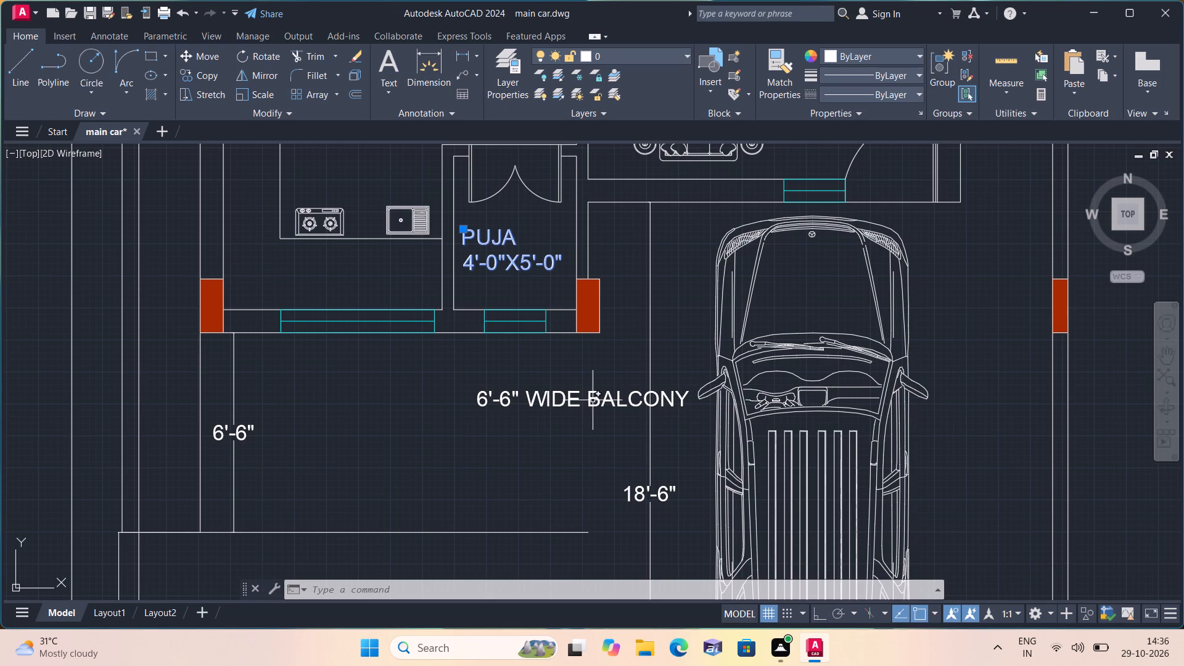
middle_click_drag(593, 400, 627, 364)
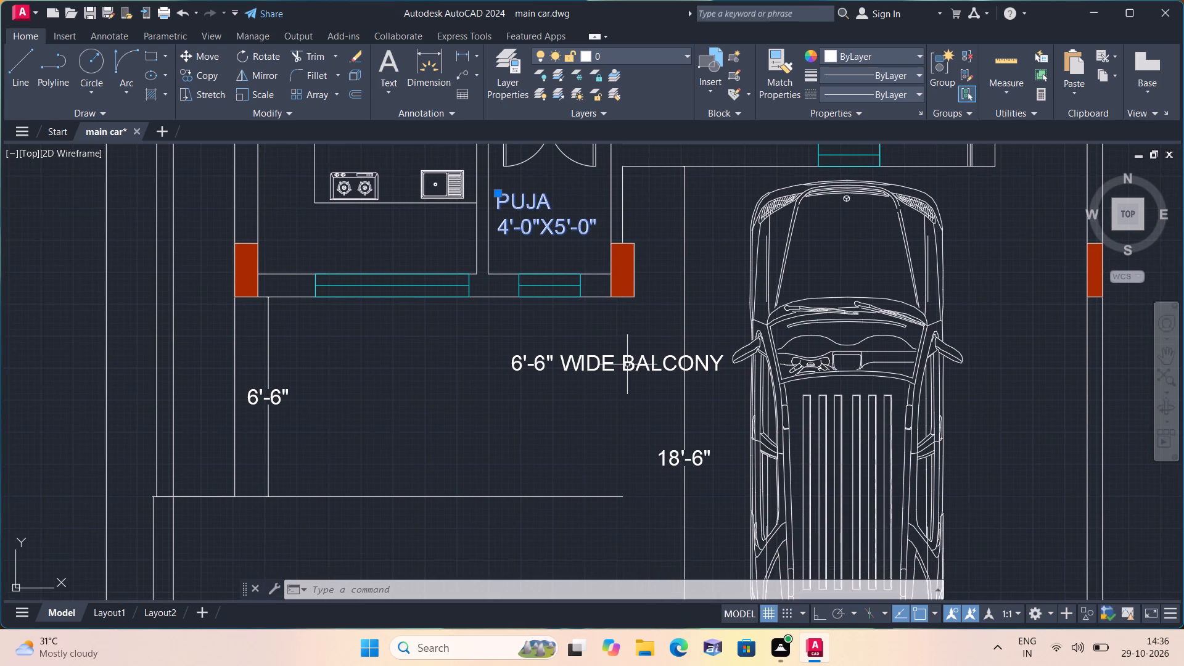
scroll(627, 364, "down", 1)
middle_click_drag(632, 377, 624, 244)
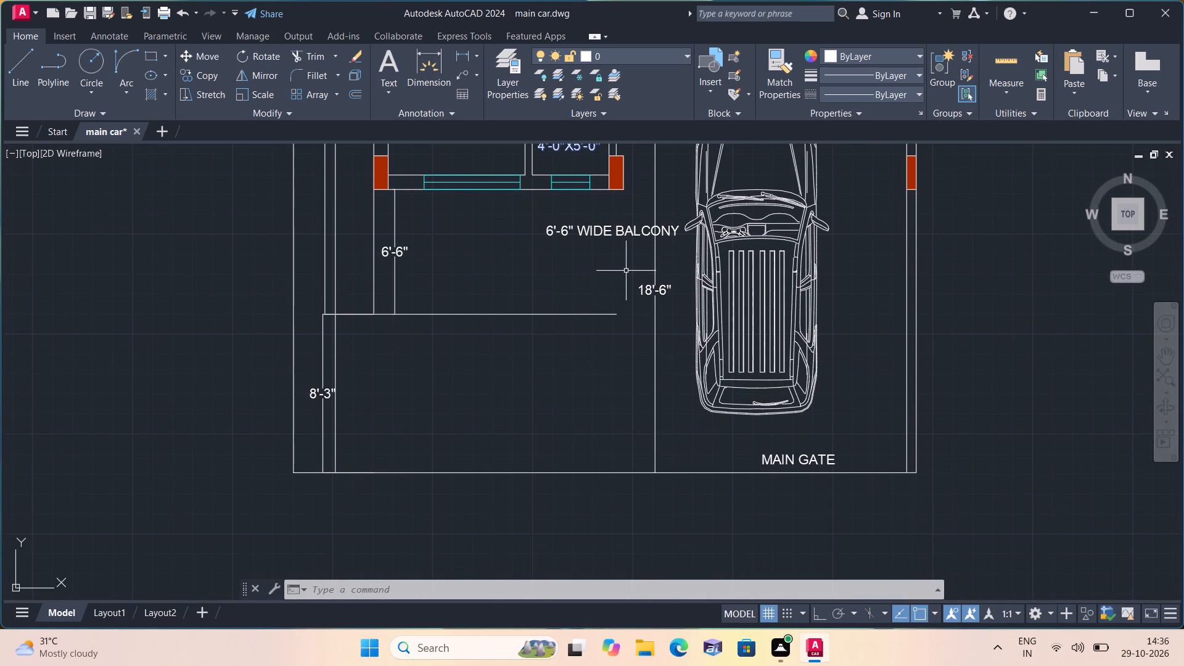
middle_click_drag(626, 270, 729, 482)
scroll(626, 366, "down", 1)
middle_click_drag(621, 366, 619, 460)
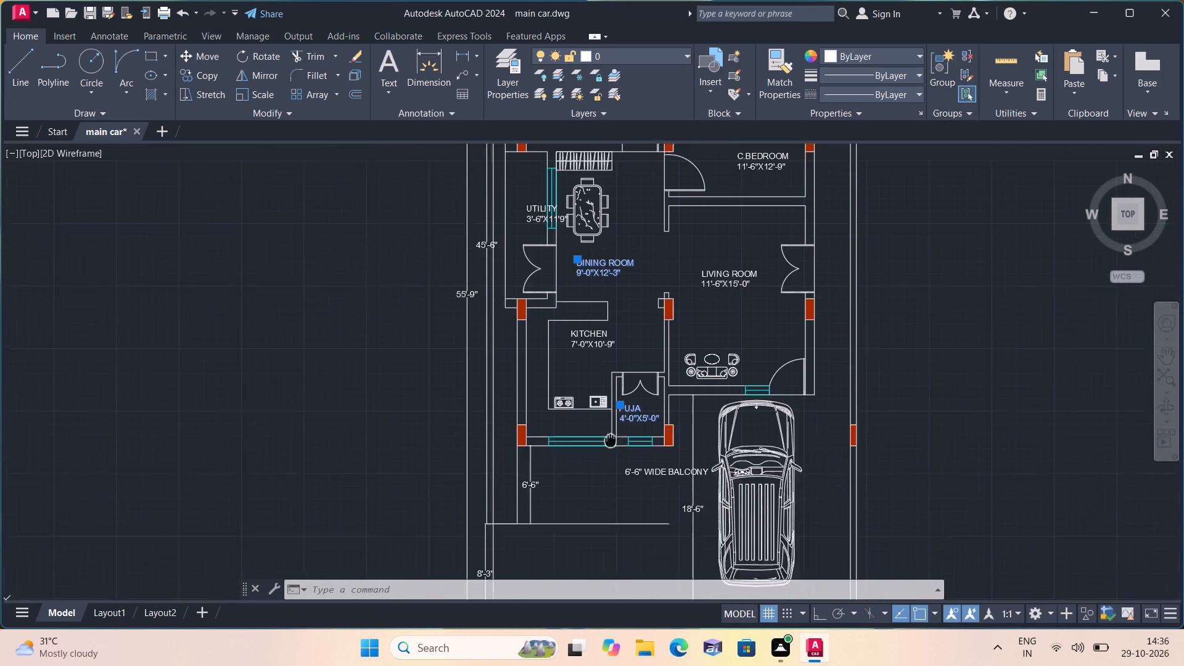
middle_click_drag(619, 460, 627, 489)
key("Escape")
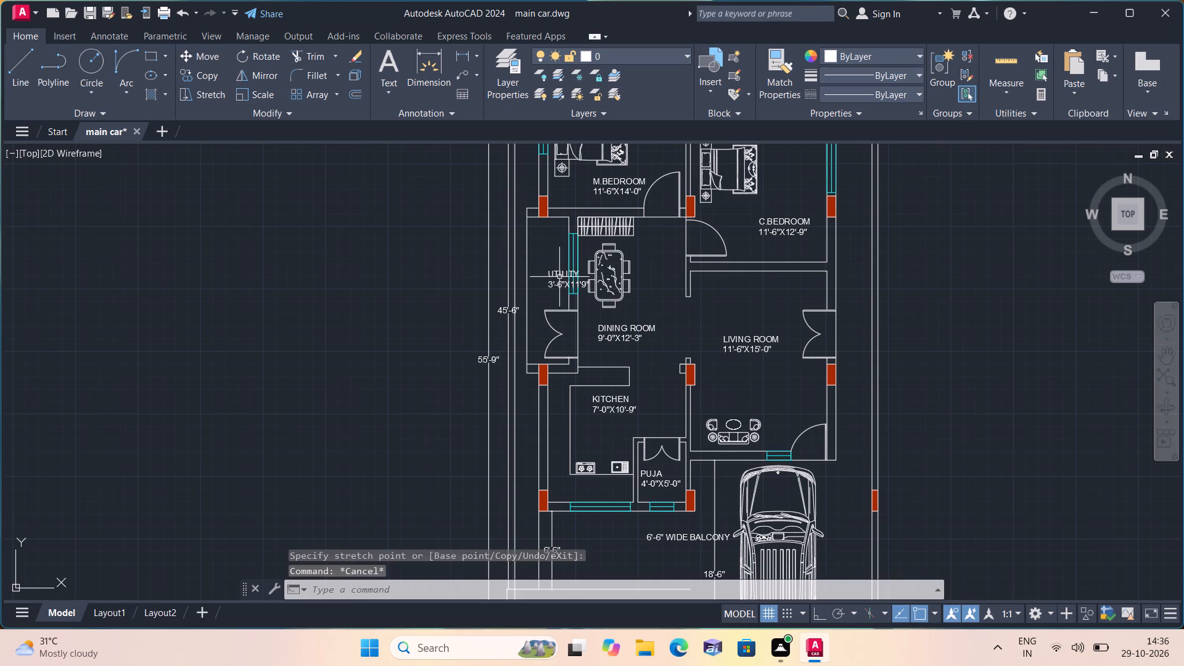
Rotate the UTILITY label 90° counterclockwise about its insertion point so it reads vertically inside the narrow utility room.
left_click(556, 276)
key("F8")
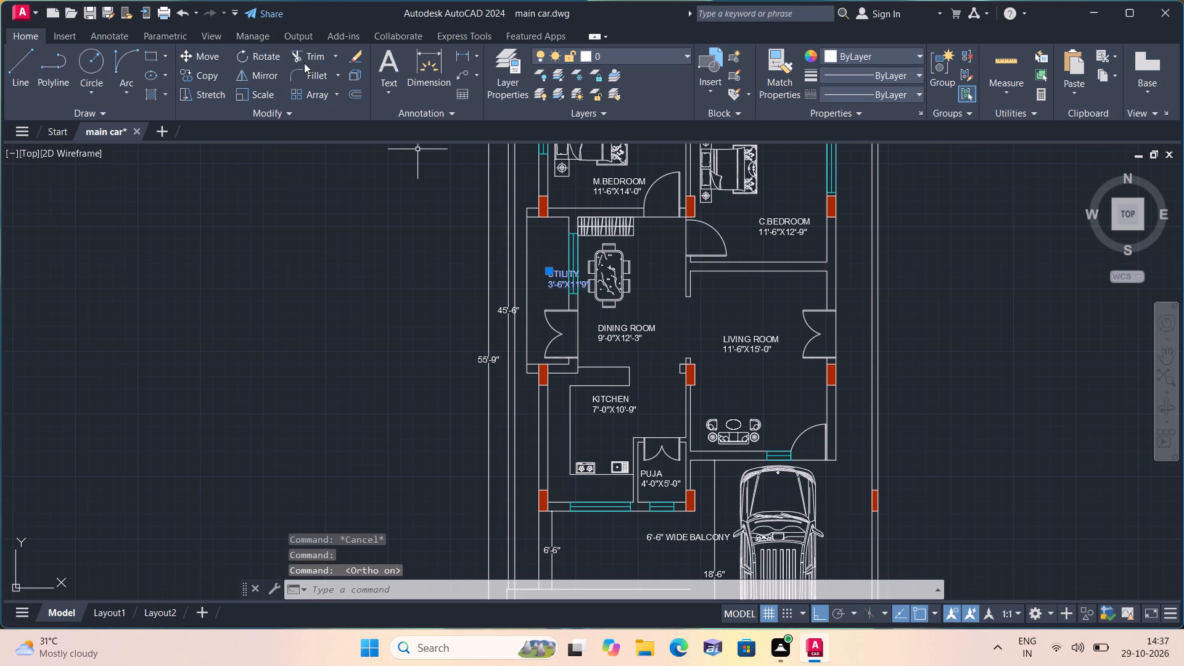
left_click(269, 57)
left_click(551, 283)
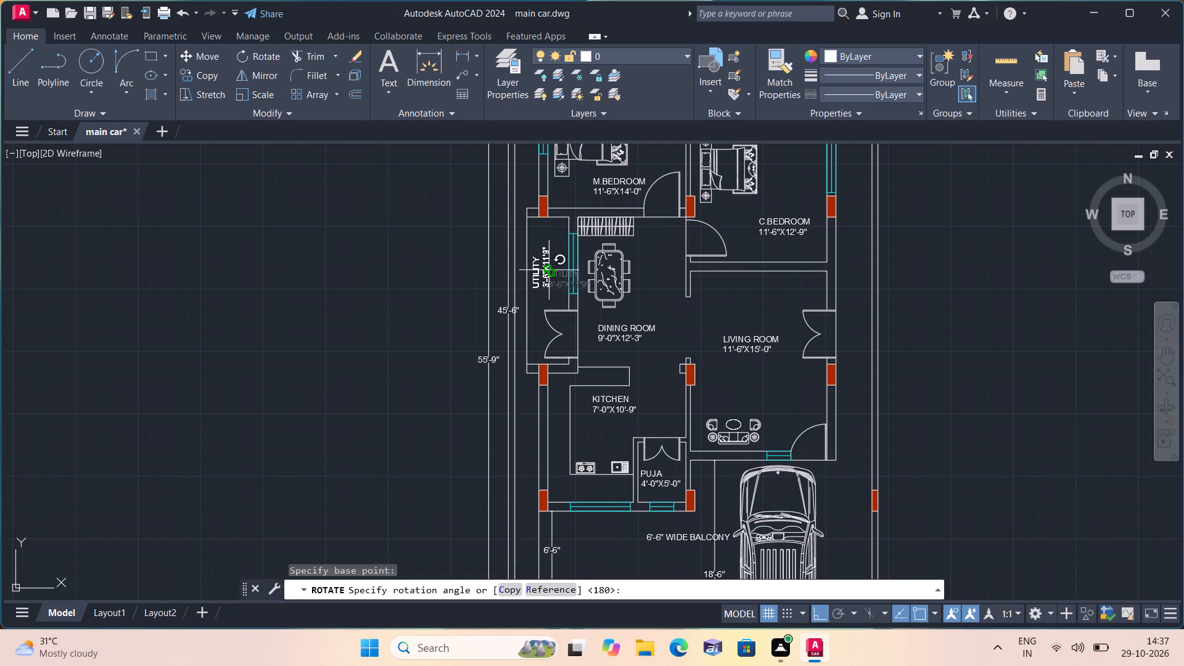
left_click(543, 253)
middle_click_drag(538, 253, 533, 278)
scroll(543, 289, "up", 3)
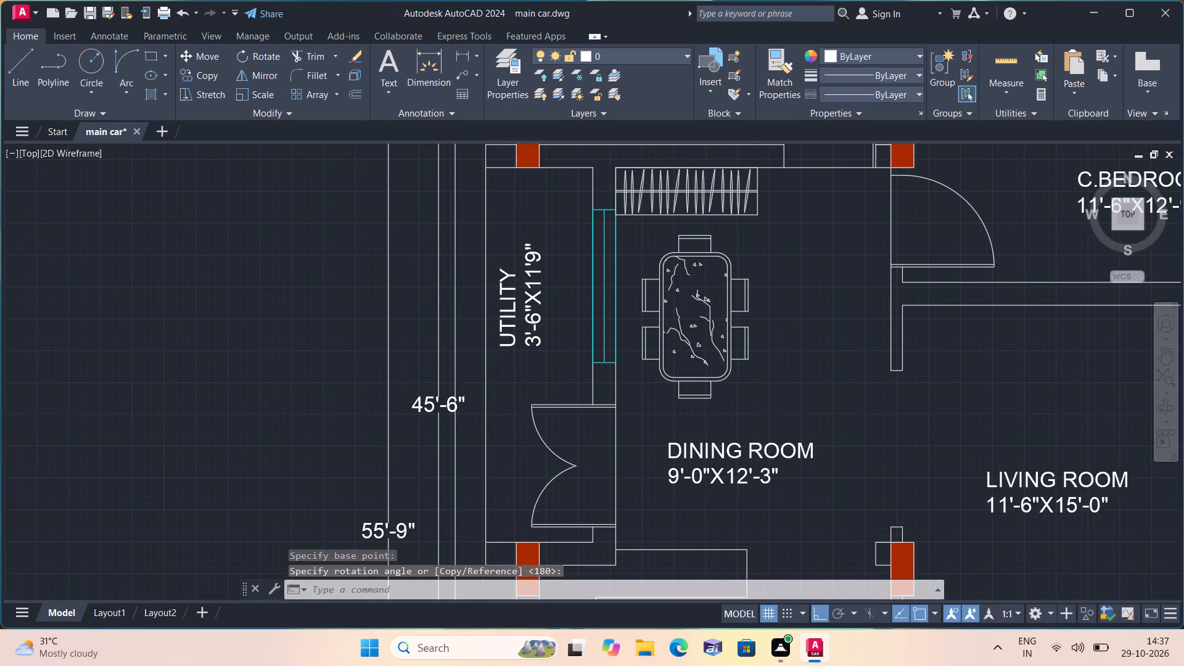
Edit the UTILITY label so that its size line reads 3'-6"X11'-9".
scroll(543, 289, "up", 2)
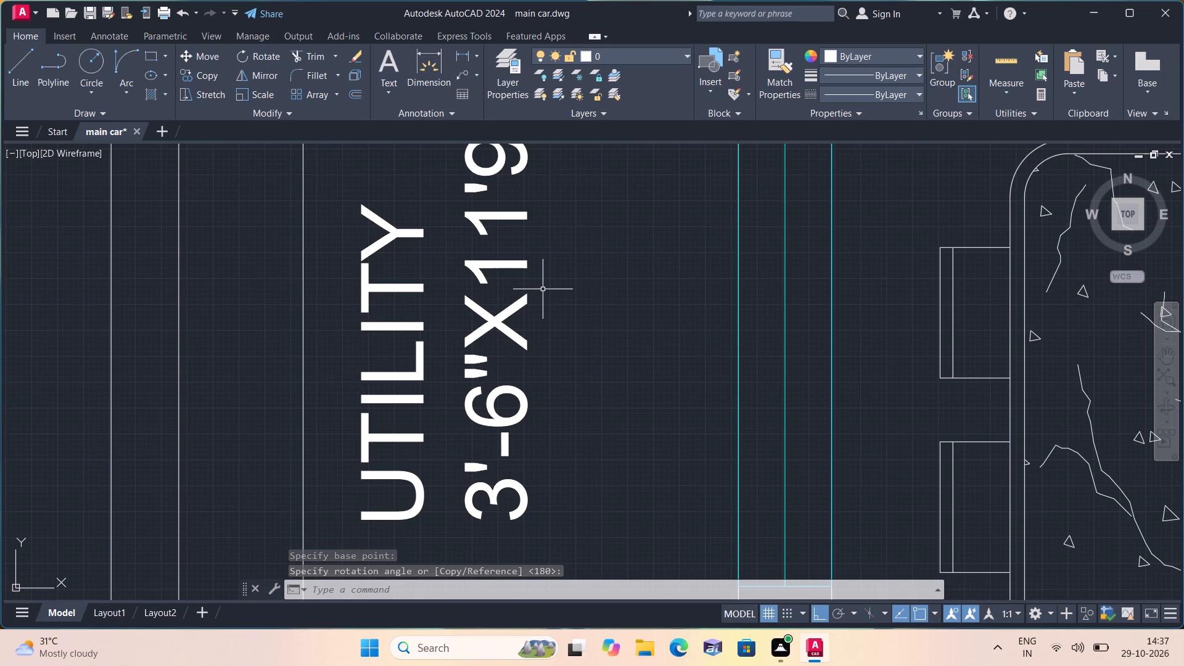
scroll(543, 289, "down", 1)
middle_click_drag(555, 260, 527, 446)
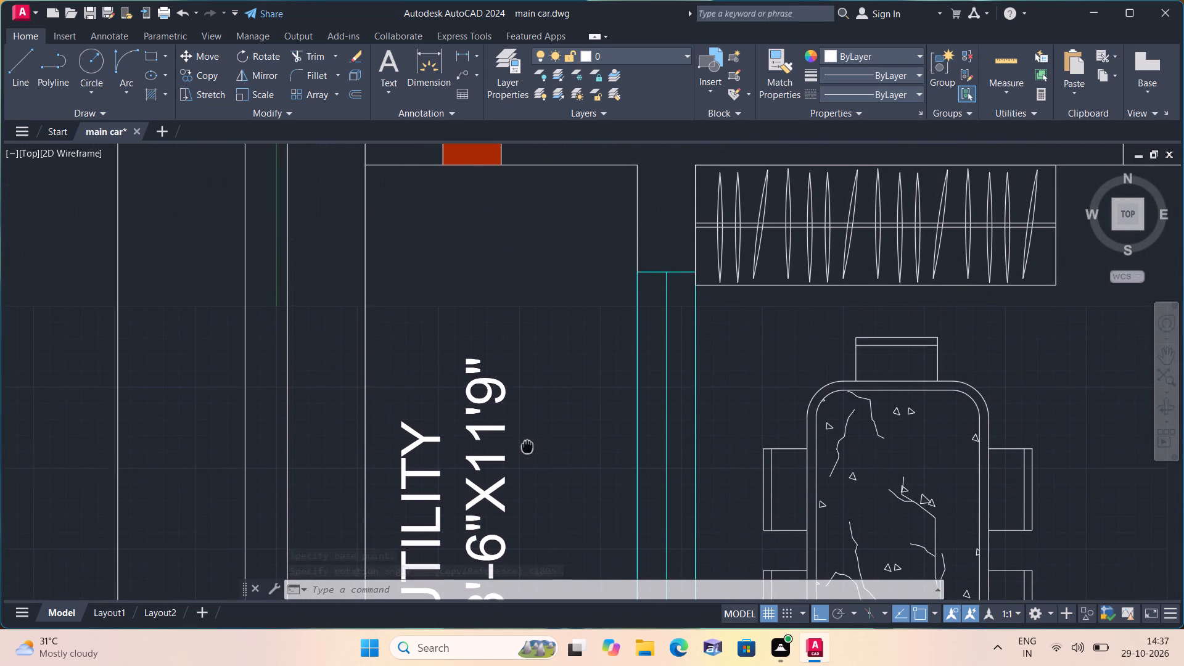
middle_click_drag(527, 446, 530, 446)
scroll(534, 442, "down", 1)
middle_click_drag(520, 428, 519, 387)
left_click(498, 406)
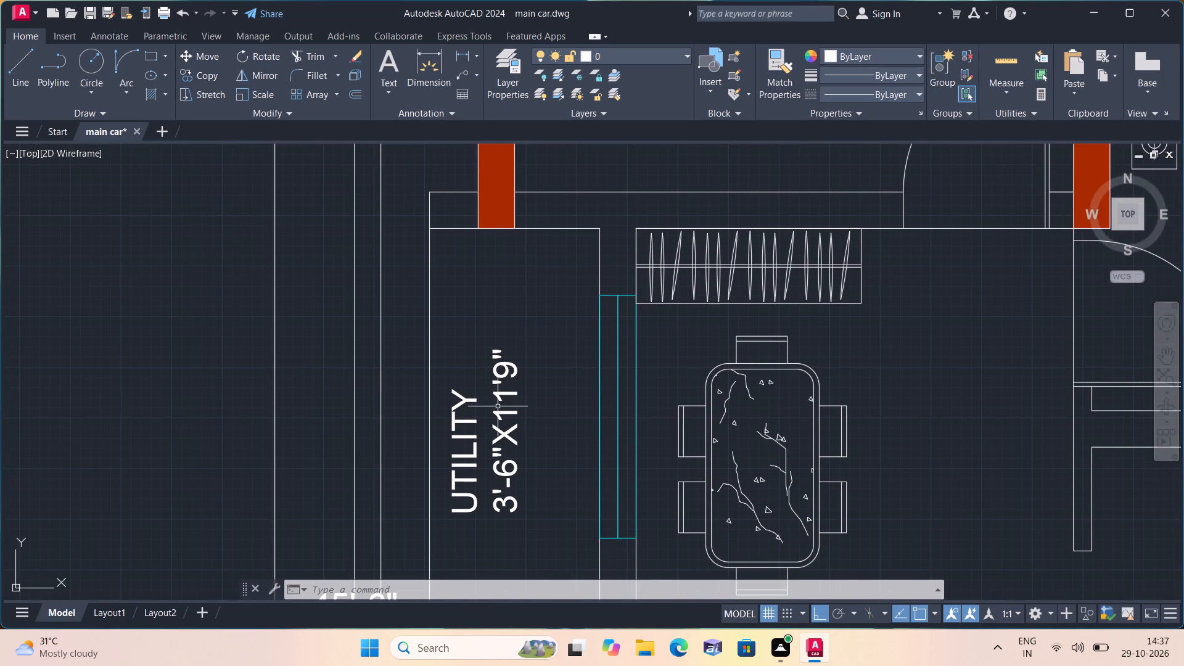
left_click(498, 387)
left_click(498, 387)
right_click(498, 387)
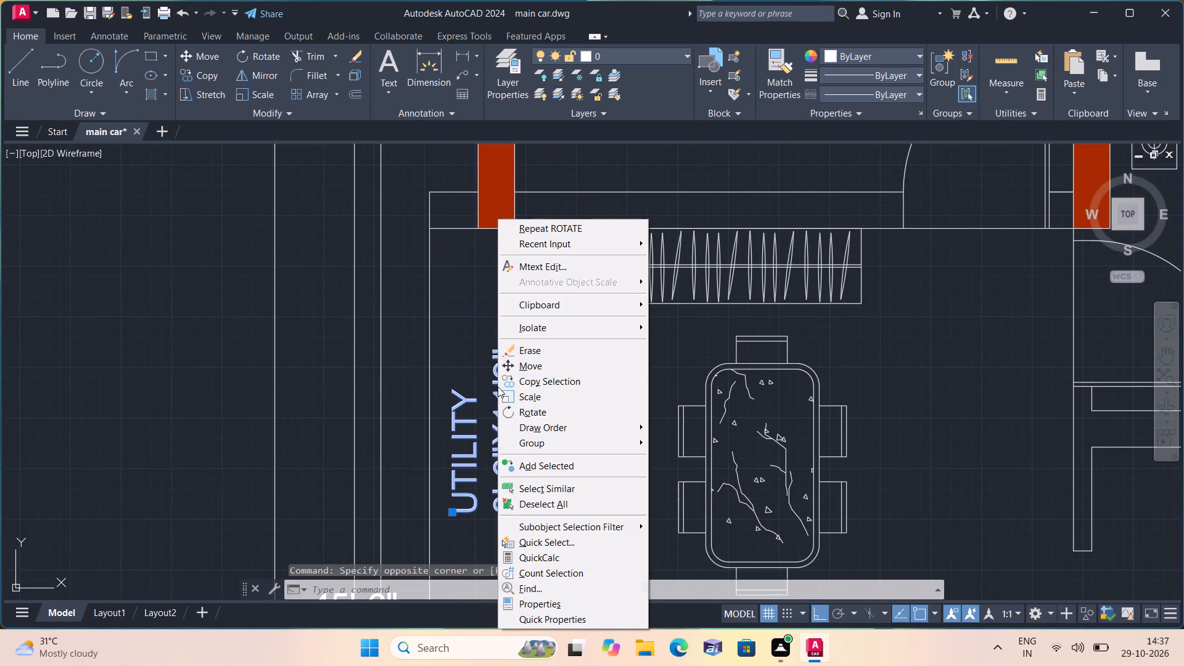
left_click(539, 268)
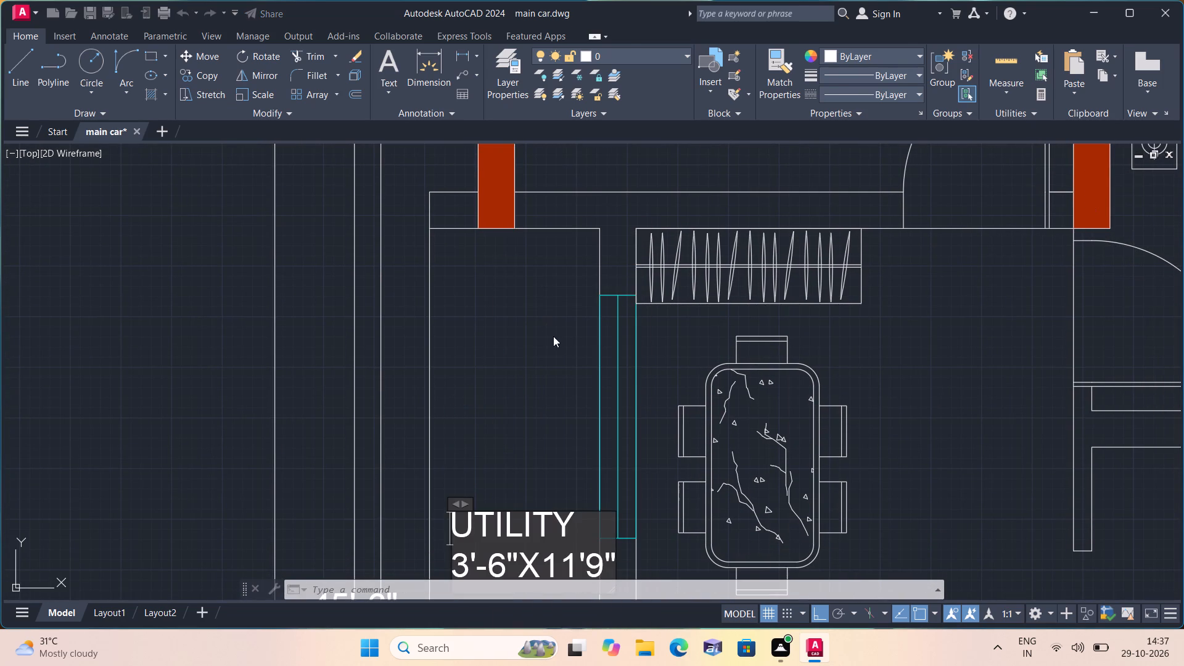
middle_click_drag(573, 436, 548, 318)
scroll(578, 467, "up", 1)
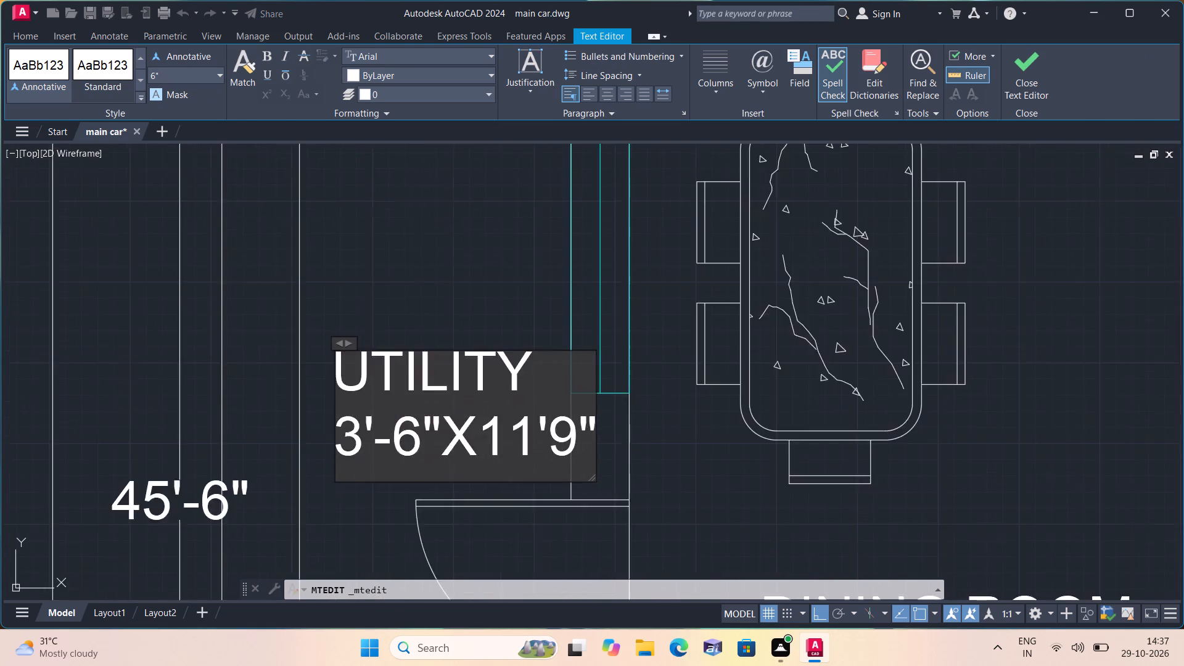
scroll(568, 458, "up", 2)
left_click(527, 411)
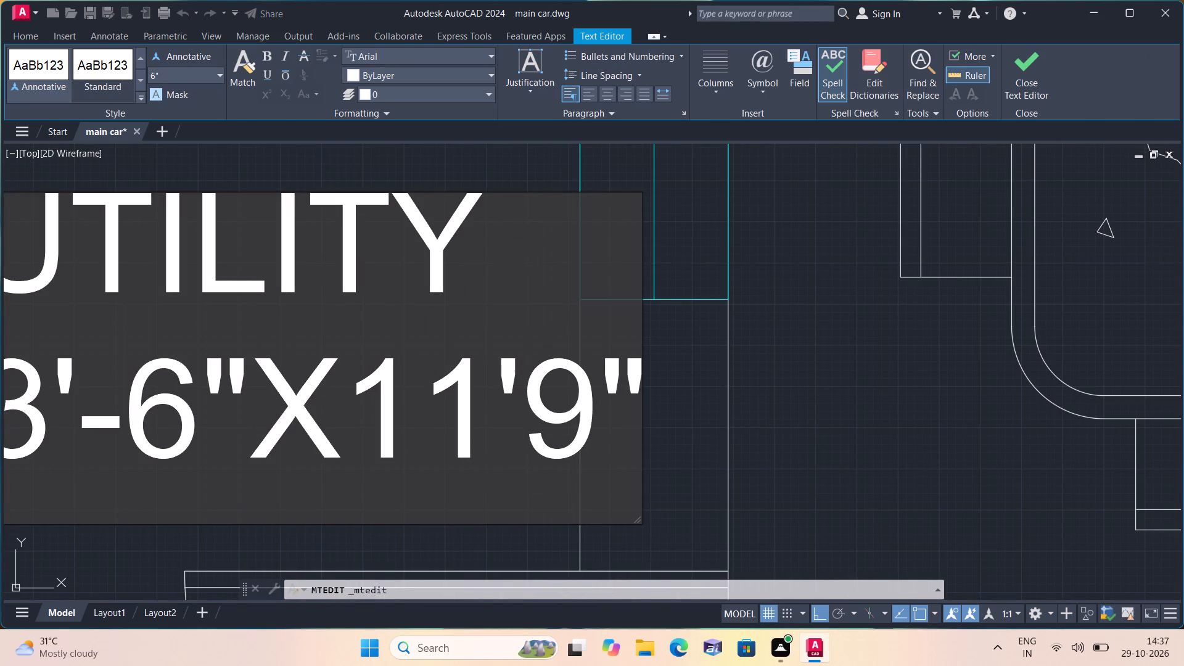
key("minus")
left_click(804, 379)
scroll(804, 379, "down", 2)
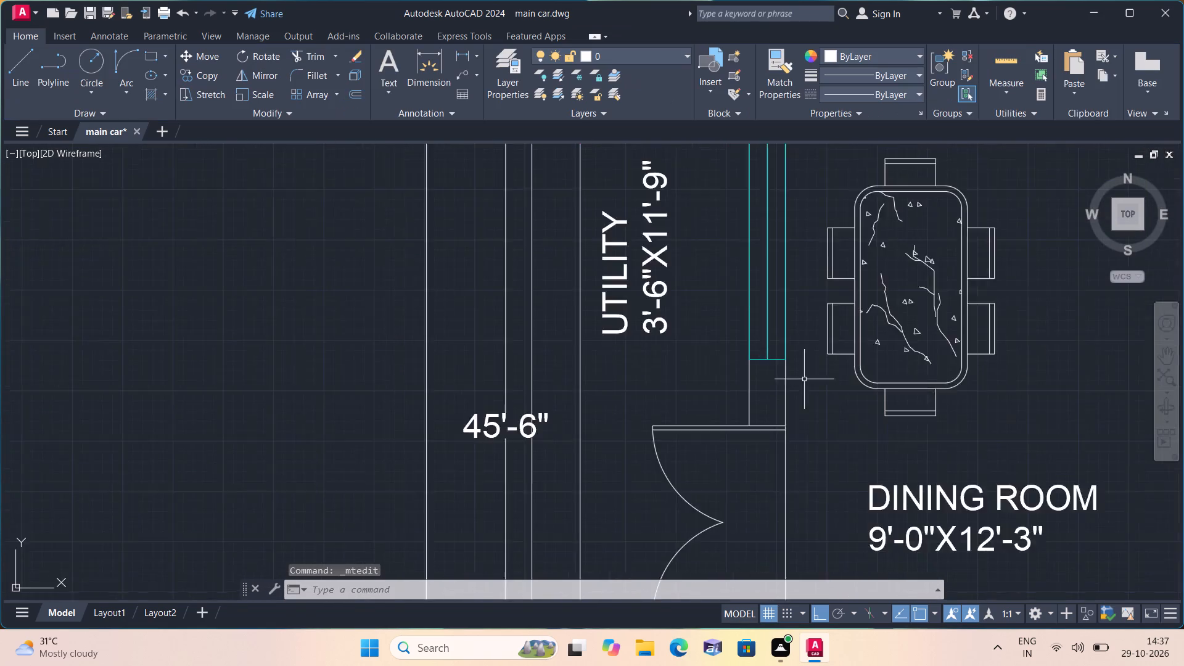
scroll(804, 379, "down", 3)
Set the C.BATHROOM label's text height to 5" and clear its selection.
middle_click_drag(811, 293, 685, 519)
scroll(795, 295, "down", 1)
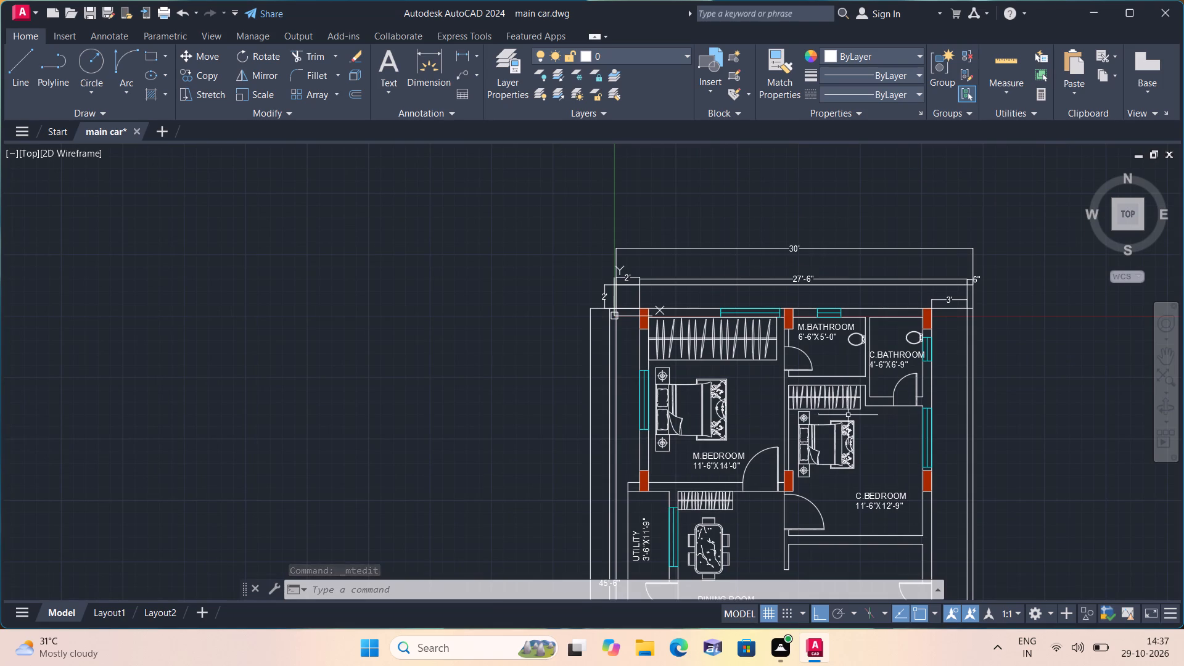
scroll(879, 372, "up", 2)
left_click(894, 343)
right_click(894, 342)
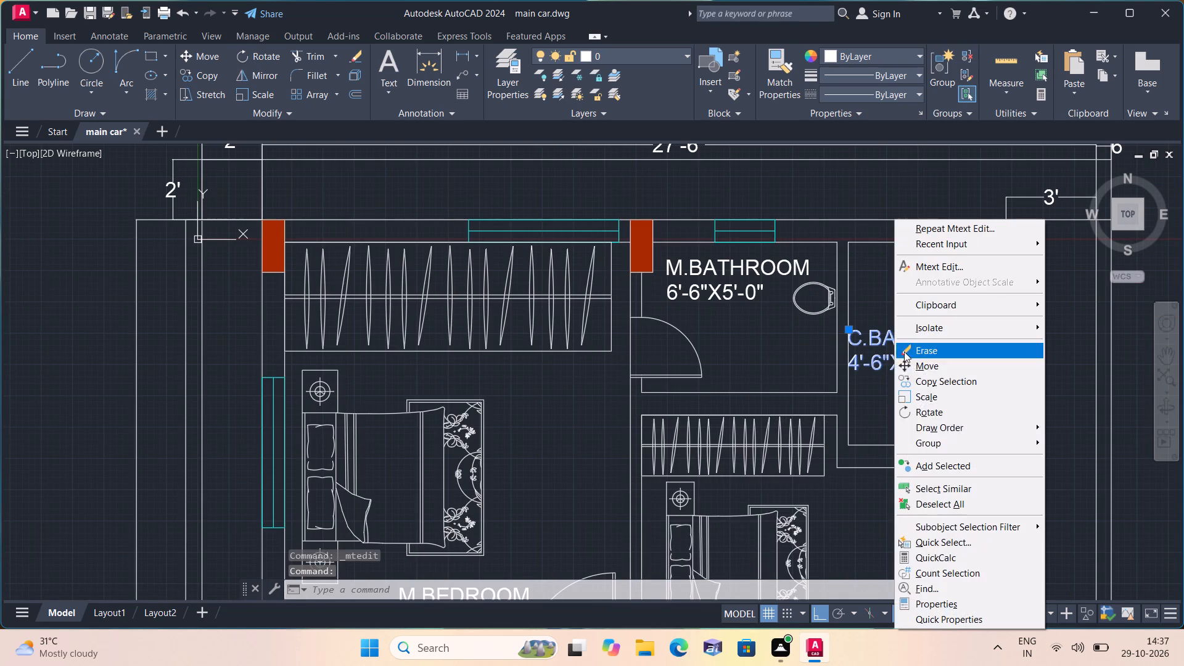
left_click(939, 603)
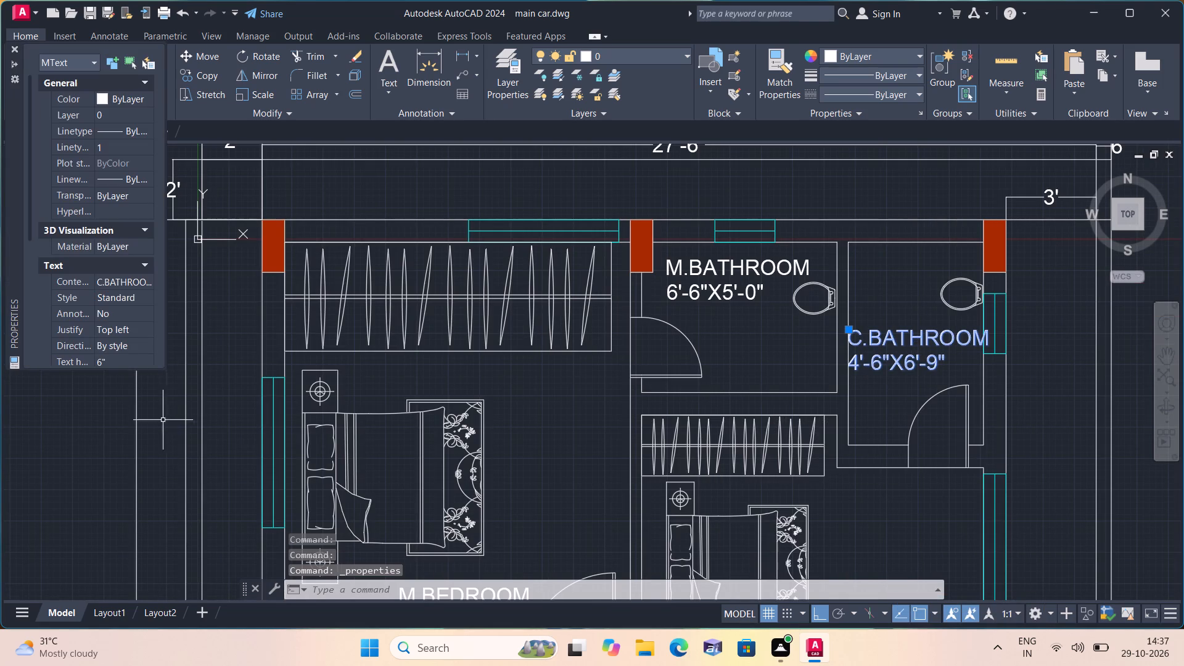
left_click(113, 363)
key("BackSpace")
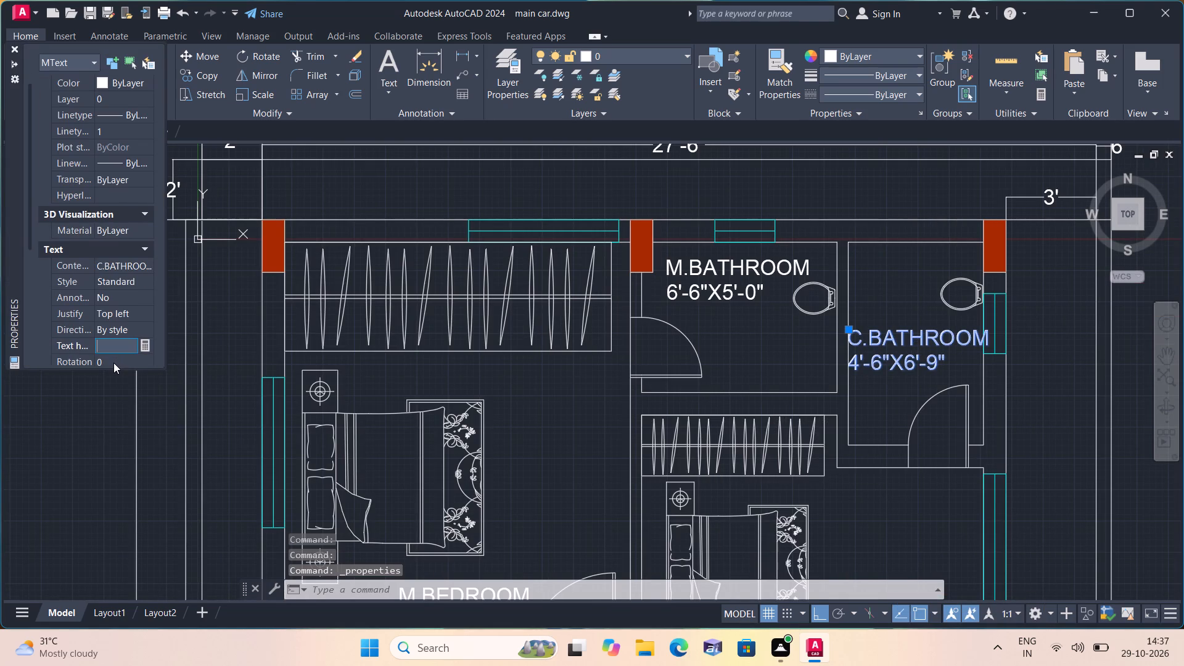
type("5\"")
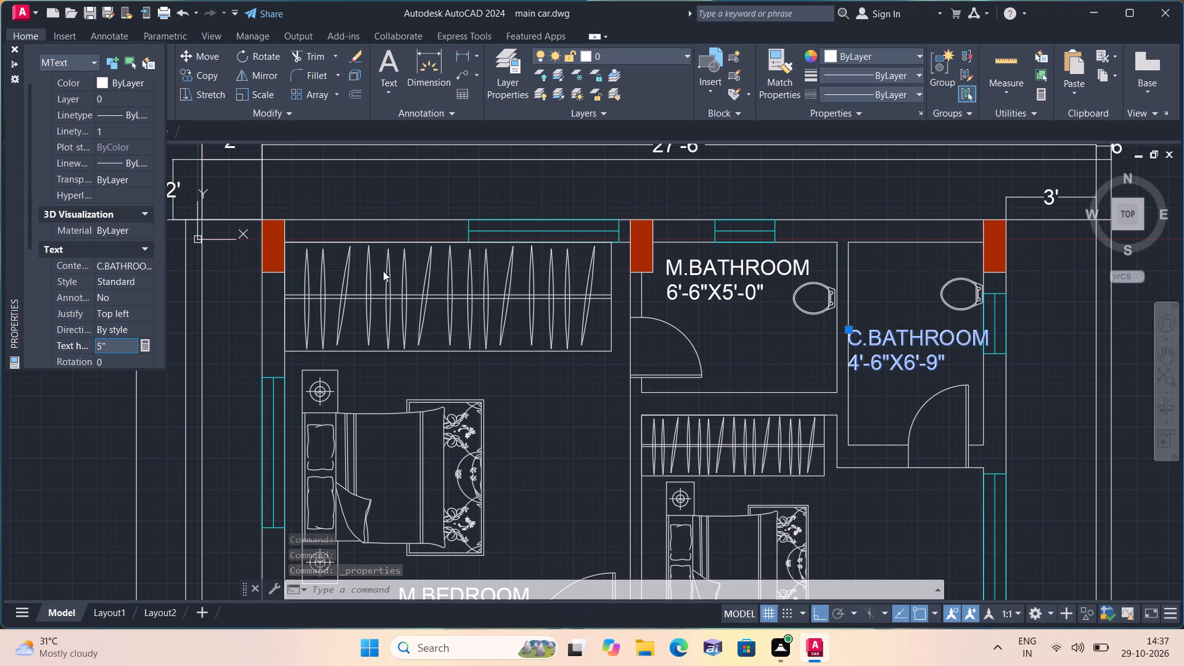
left_click(419, 198)
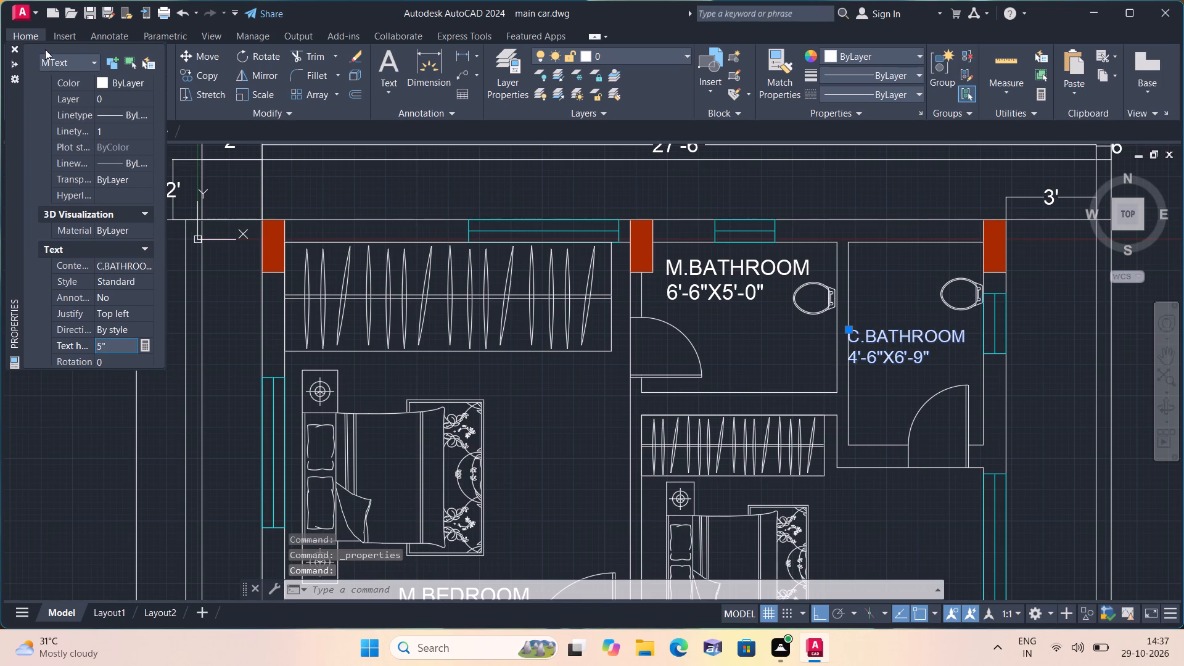
left_click(16, 47)
key("Escape")
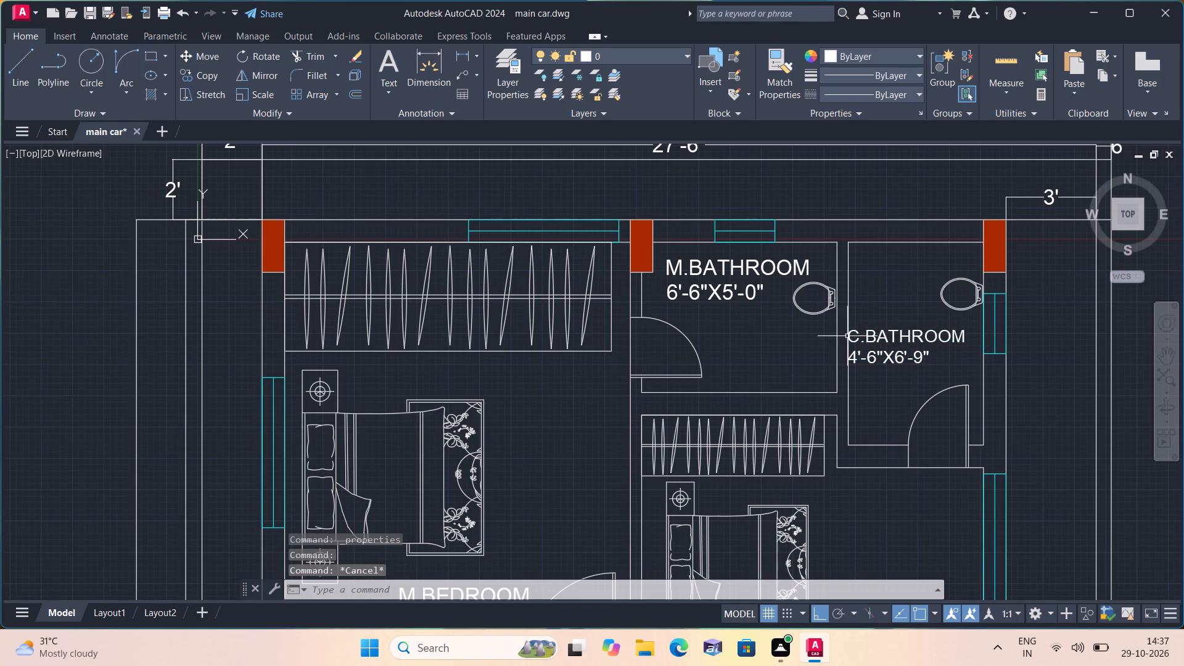
Move the C.BATHROOM label slightly east so that it sits clear of the bathroom's west wall.
scroll(860, 338, "up", 1)
left_click(865, 337)
left_click(865, 335)
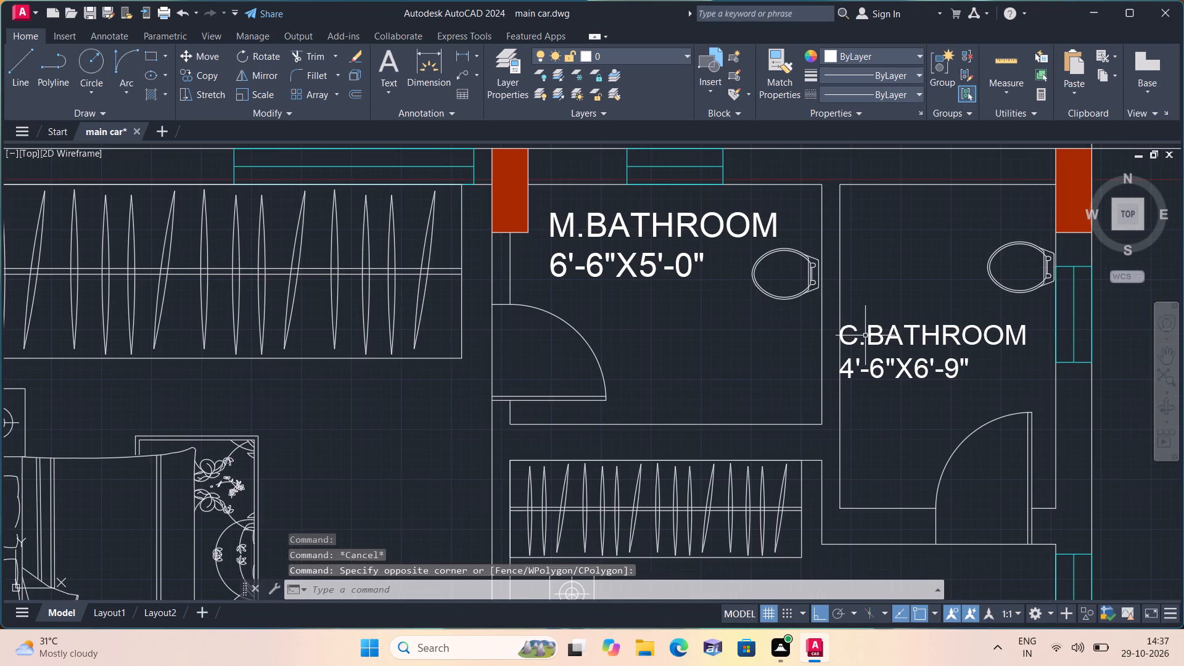
left_click(861, 327)
left_click(858, 331)
left_click(857, 346)
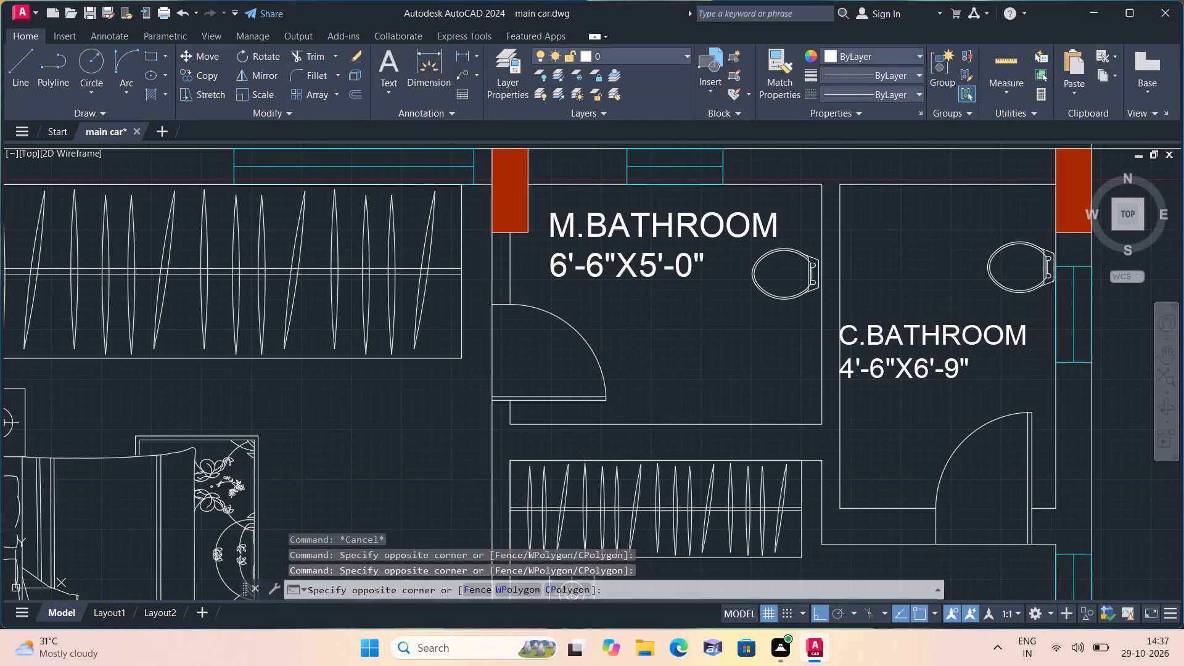
left_click(849, 337)
left_click(841, 324)
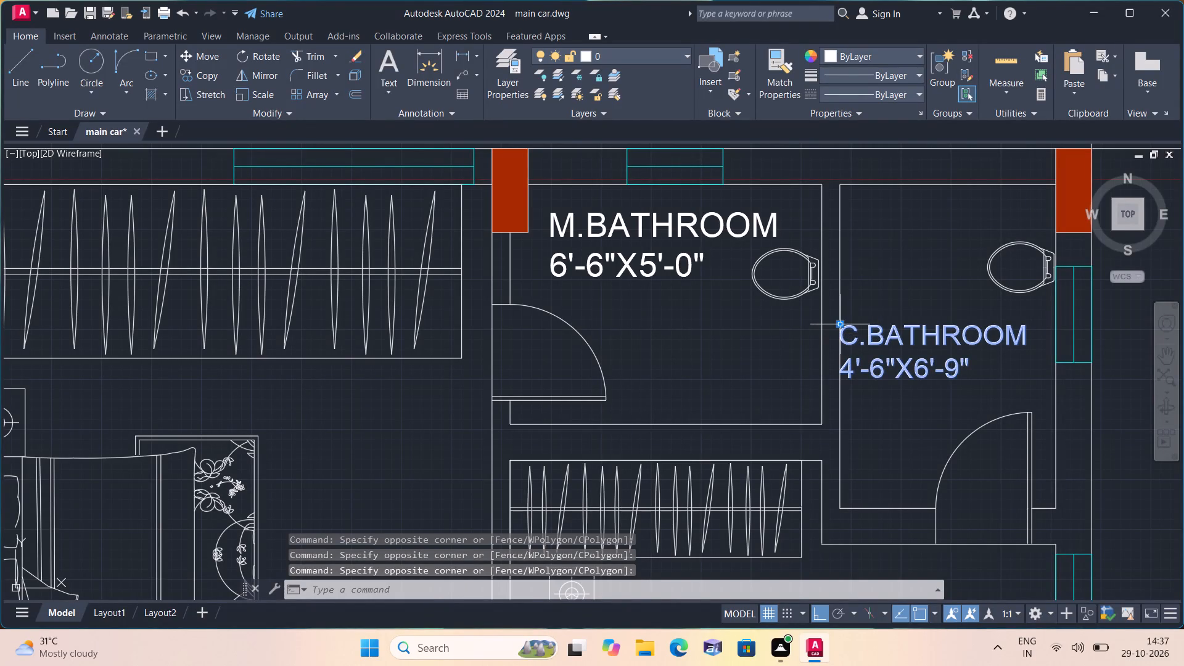
left_click(860, 327)
key("Escape")
scroll(855, 319, "down", 2)
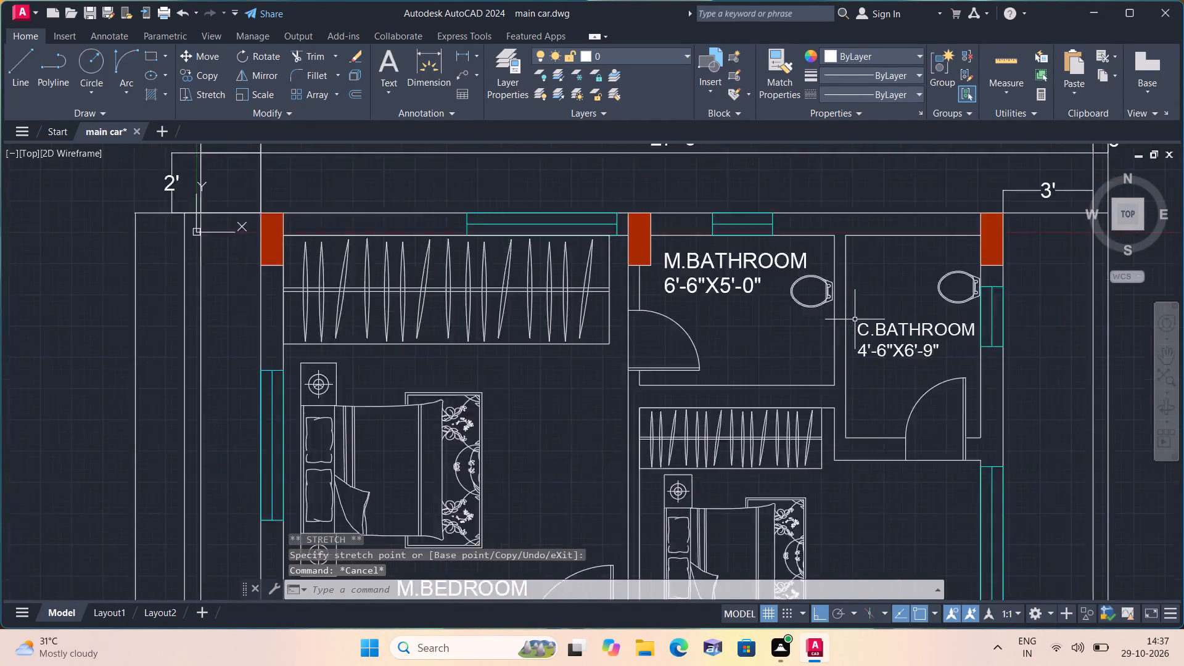
Trim away the inner vertical setback line along the plot's east side, south of the north boundary line.
scroll(855, 319, "down", 1)
scroll(920, 297, "up", 2)
type("trim")
key("space")
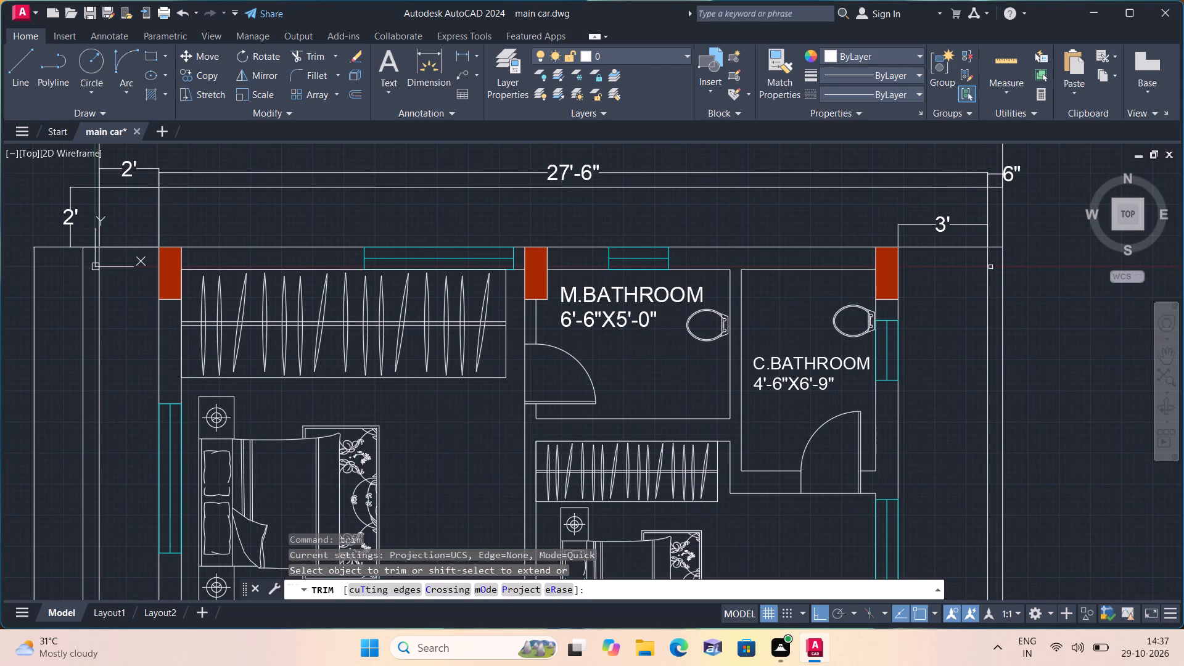
left_click(989, 265)
scroll(986, 266, "down", 2)
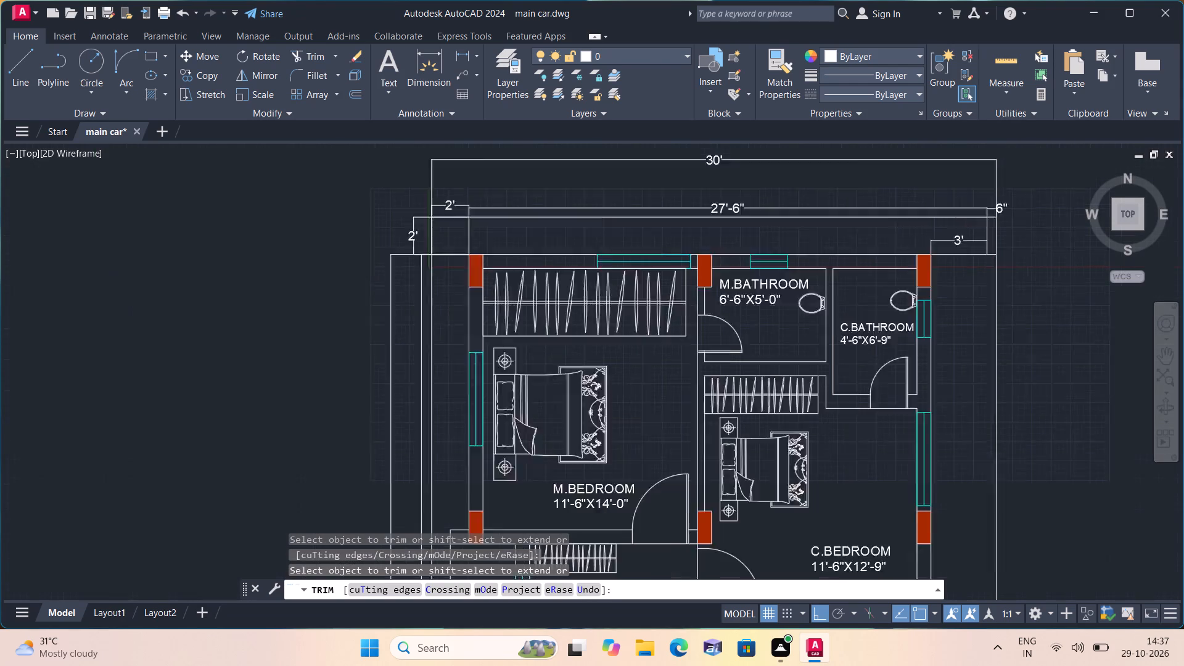
middle_click_drag(1048, 318, 982, 281)
scroll(1048, 318, "down", 1)
key("Escape")
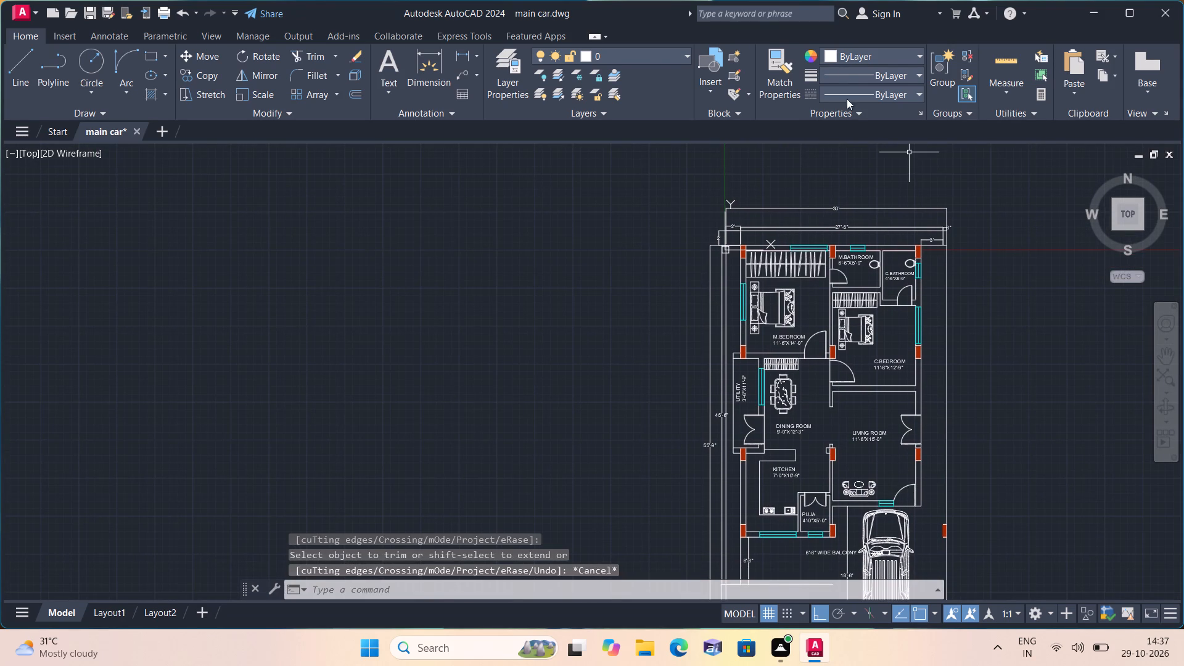
Load the ACAD_ISO02W100 ISO dash linetype from acad.lin and make it the current linetype.
left_click(858, 93)
left_click(853, 163)
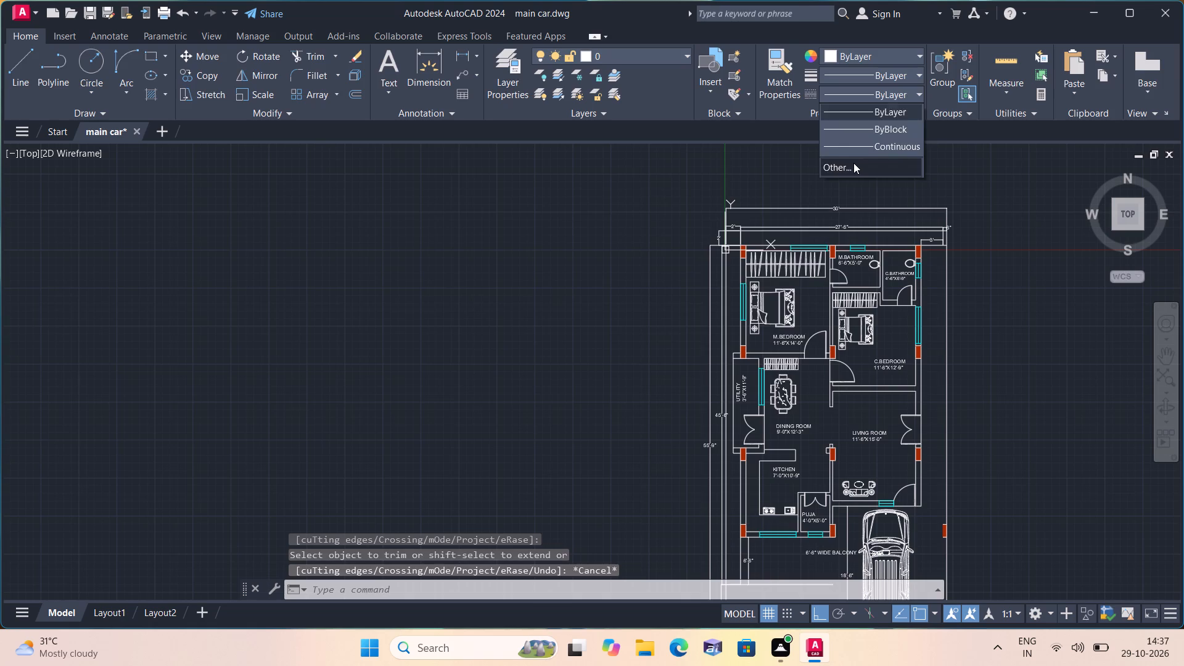
left_click(717, 192)
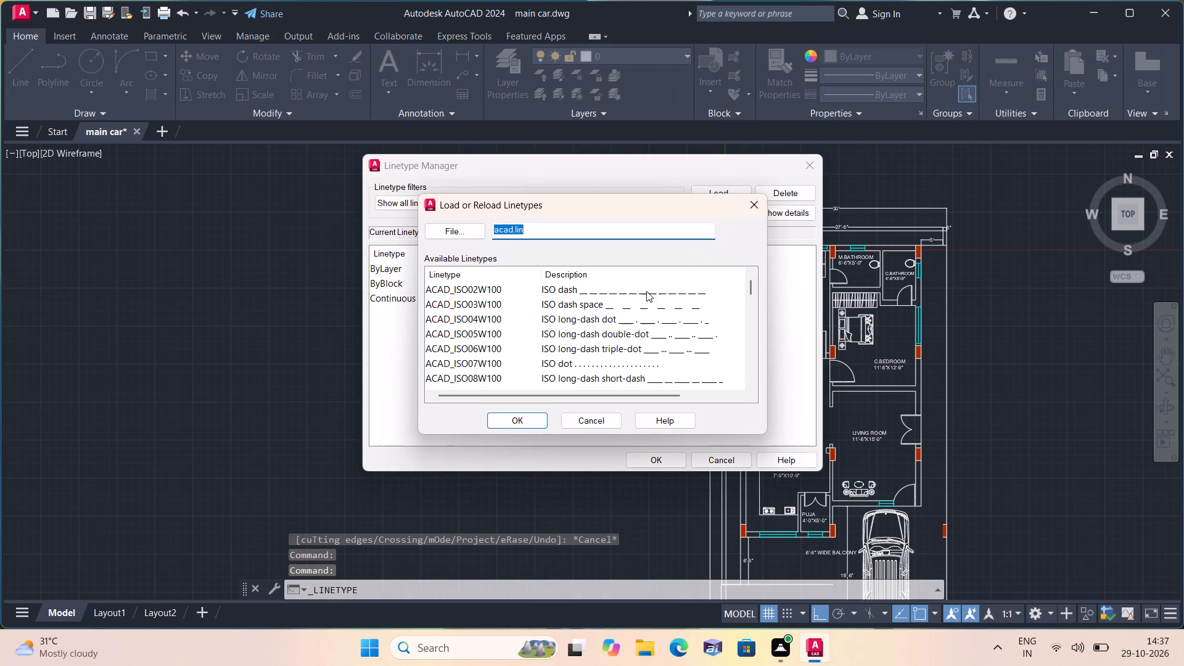
left_click(638, 292)
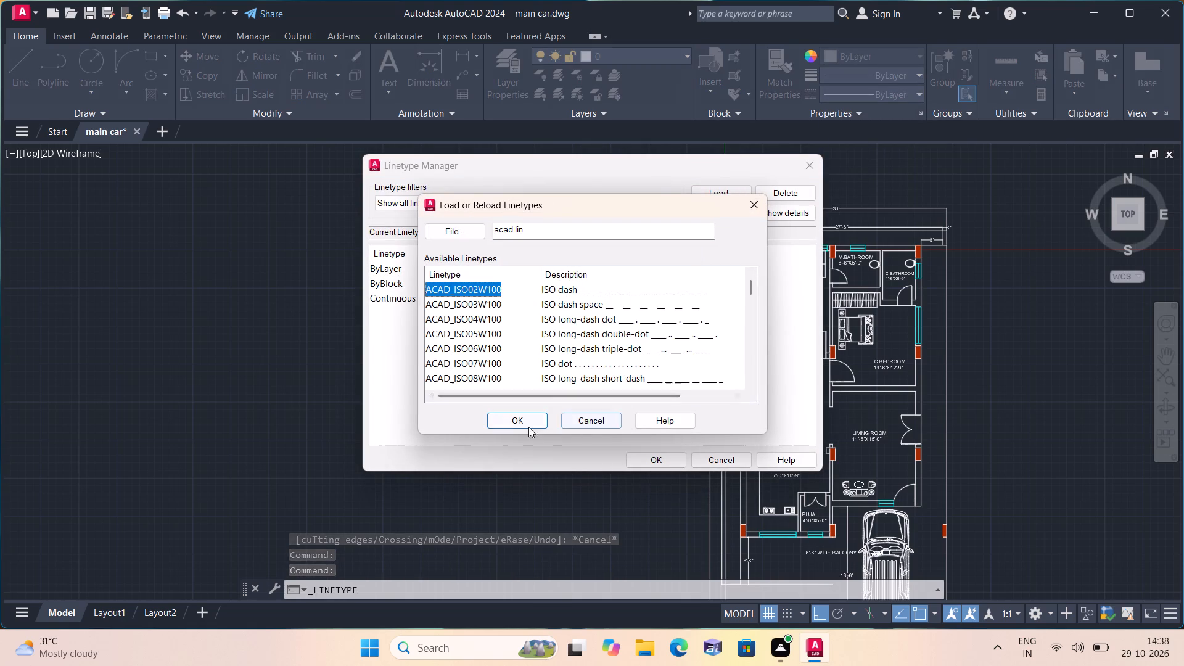
left_click(510, 417)
left_click(646, 462)
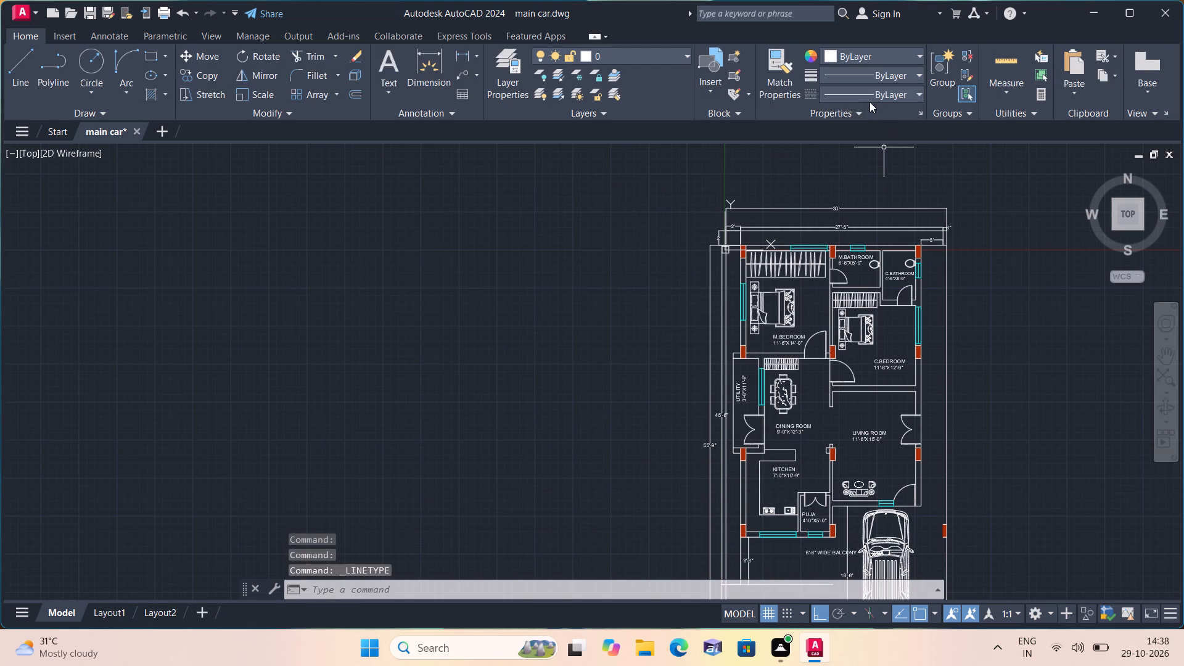
left_click(860, 92)
left_click(864, 147)
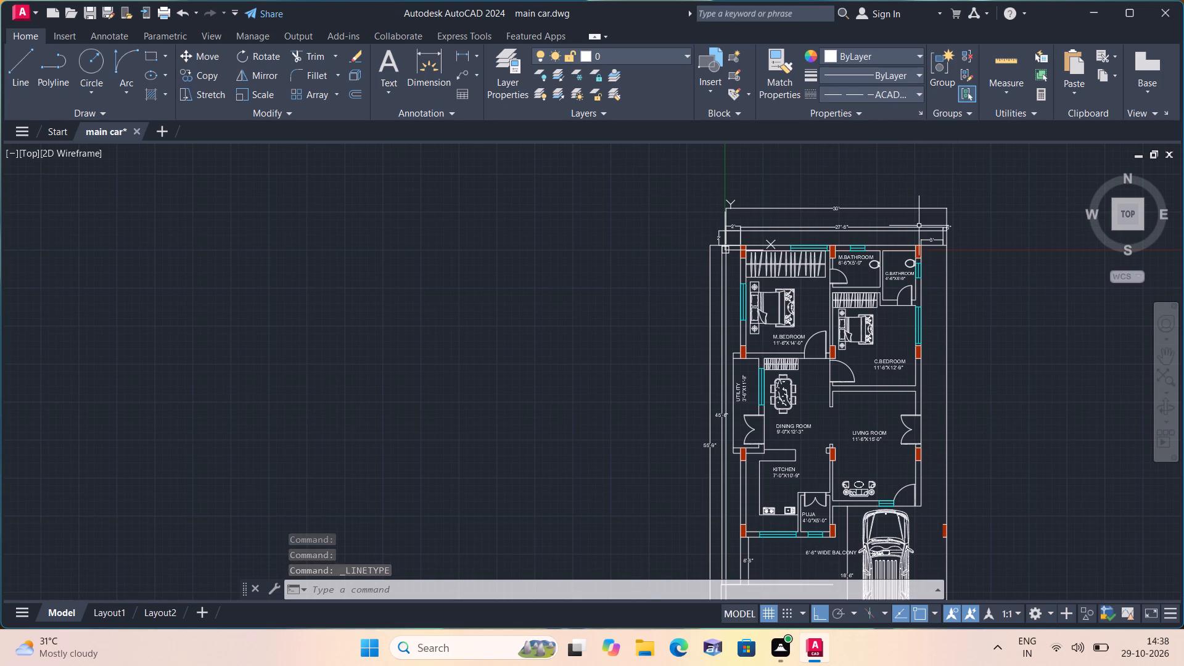
Draw a dashed line south along the east setback, from the 3' dimension's outer end to just below the balcony edge's level.
scroll(937, 241, "up", 3)
type("l")
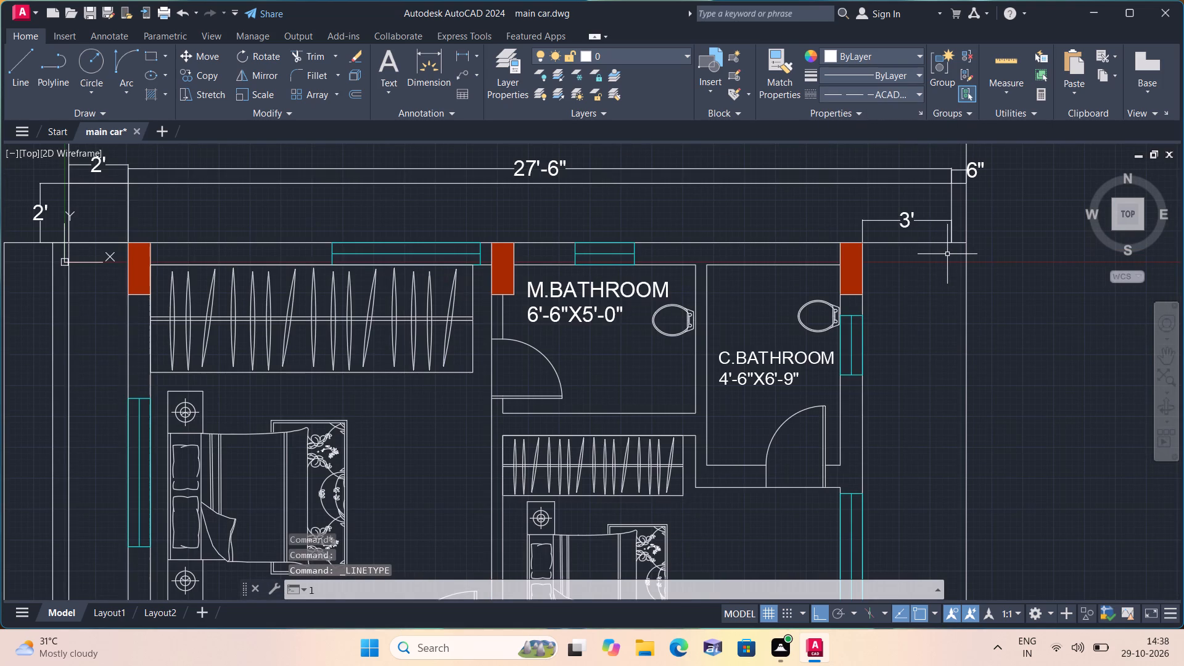
key("space")
left_click(953, 243)
middle_click_drag(937, 342, 911, 153)
scroll(917, 251, "down", 2)
scroll(912, 150, "down", 1)
middle_click_drag(900, 361, 892, 210)
scroll(892, 204, "down", 1)
middle_click_drag(905, 401, 897, 361)
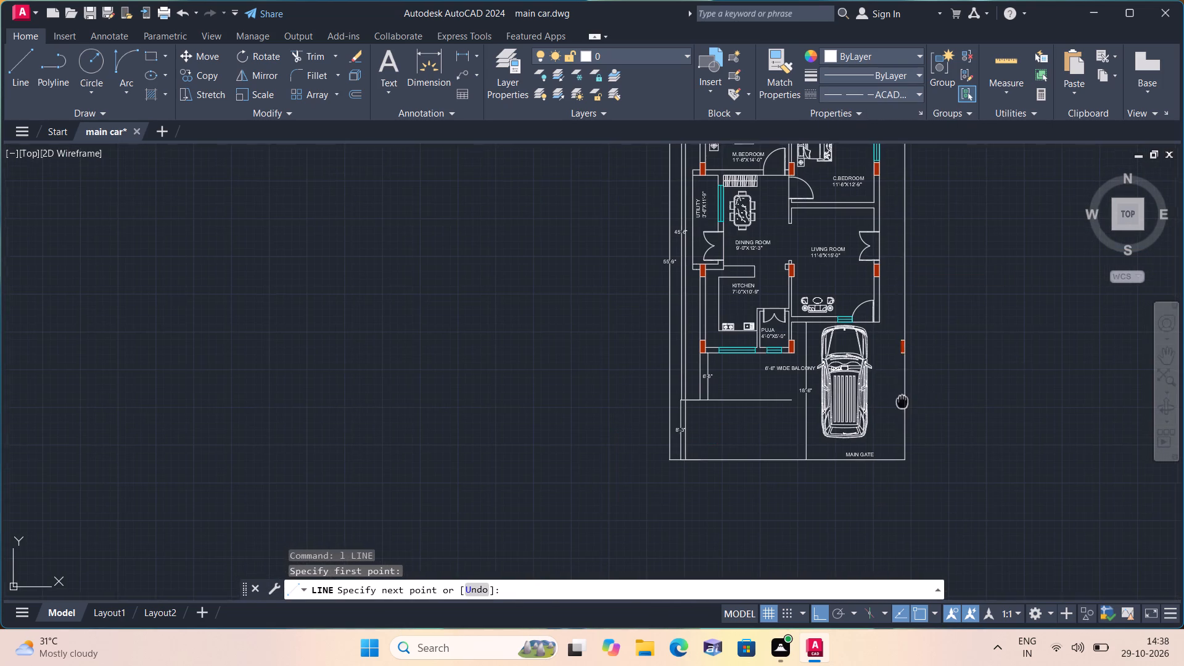
middle_click_drag(897, 361, 896, 318)
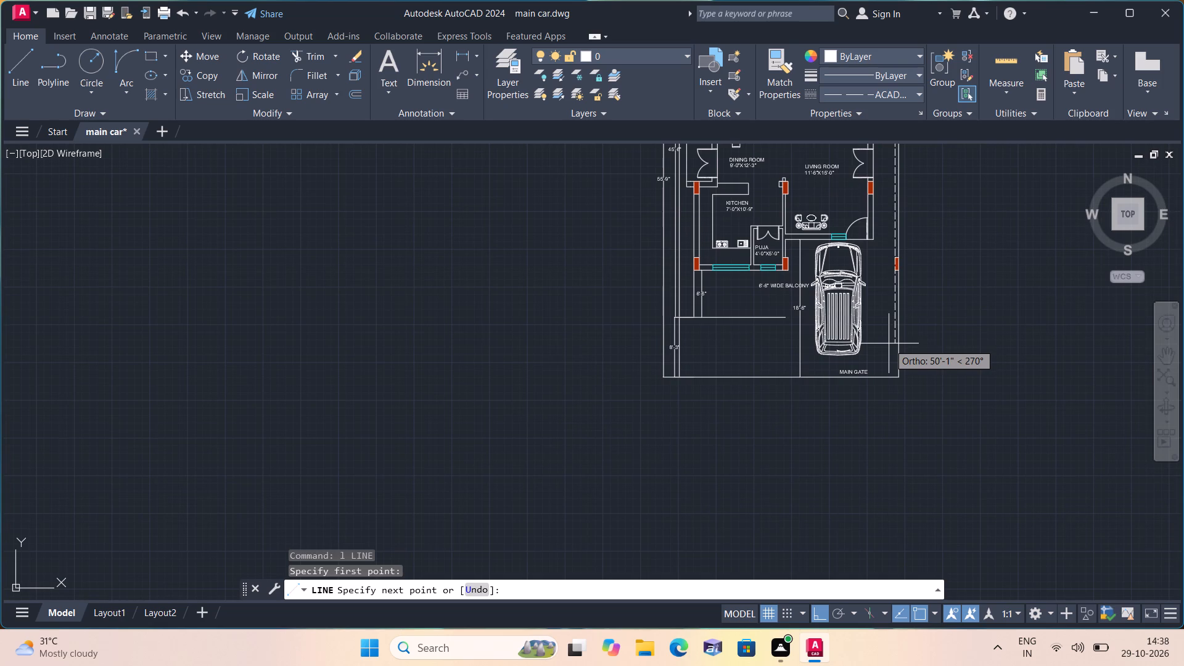
scroll(877, 344, "up", 1)
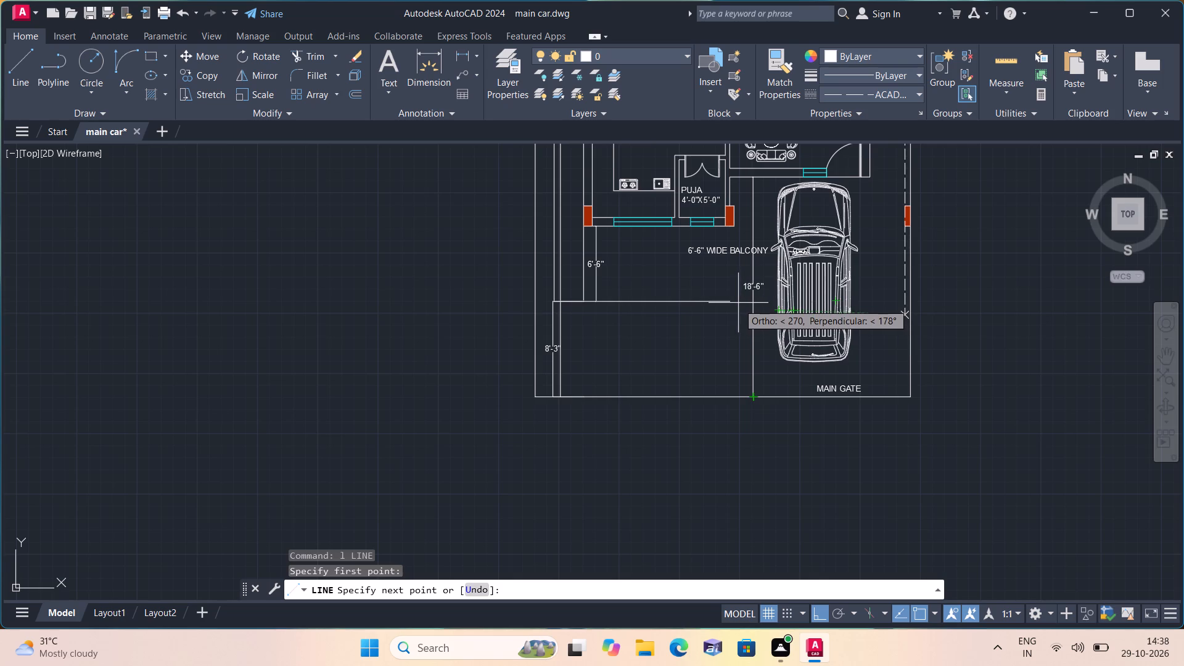
left_click(905, 313)
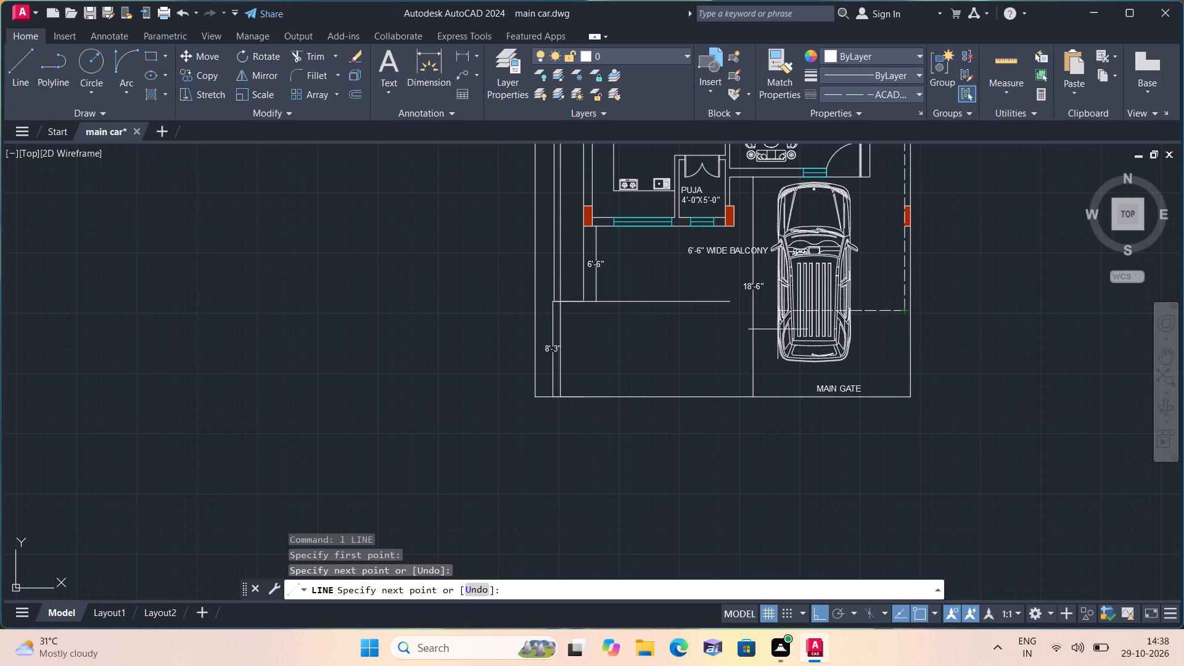
Continue the dashed line west from the east setback's south end for about 27'-8", stopping just below the balcony's southwest corner.
middle_click_drag(659, 322, 713, 322)
scroll(643, 324, "up", 1)
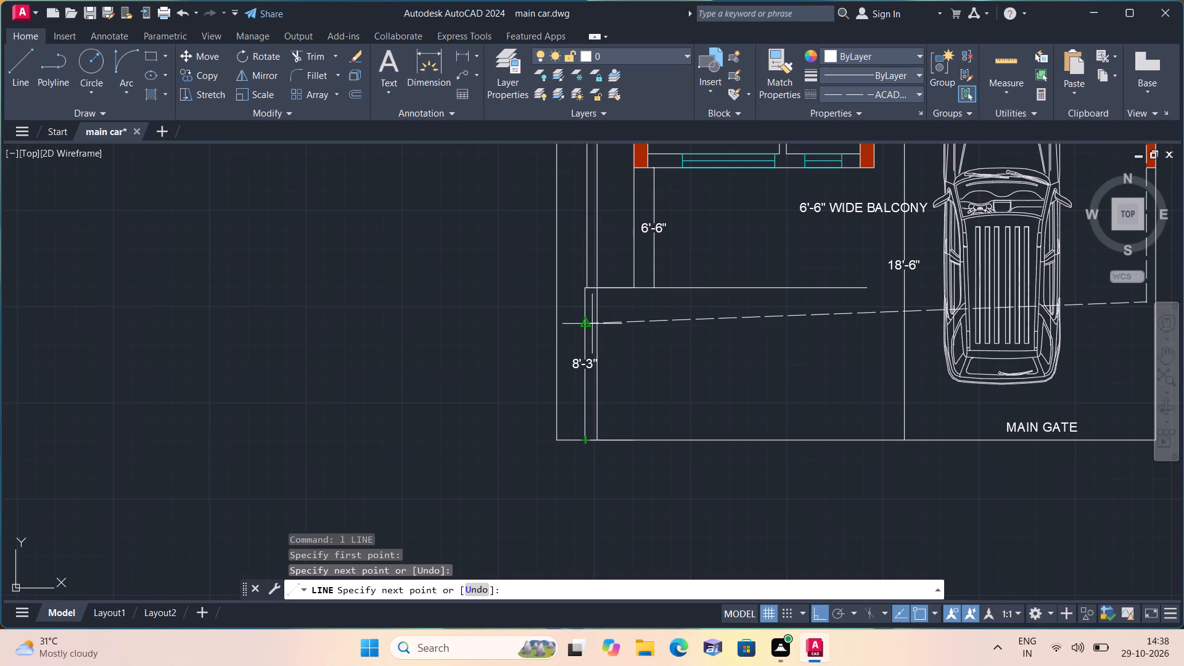
scroll(592, 324, "down", 2)
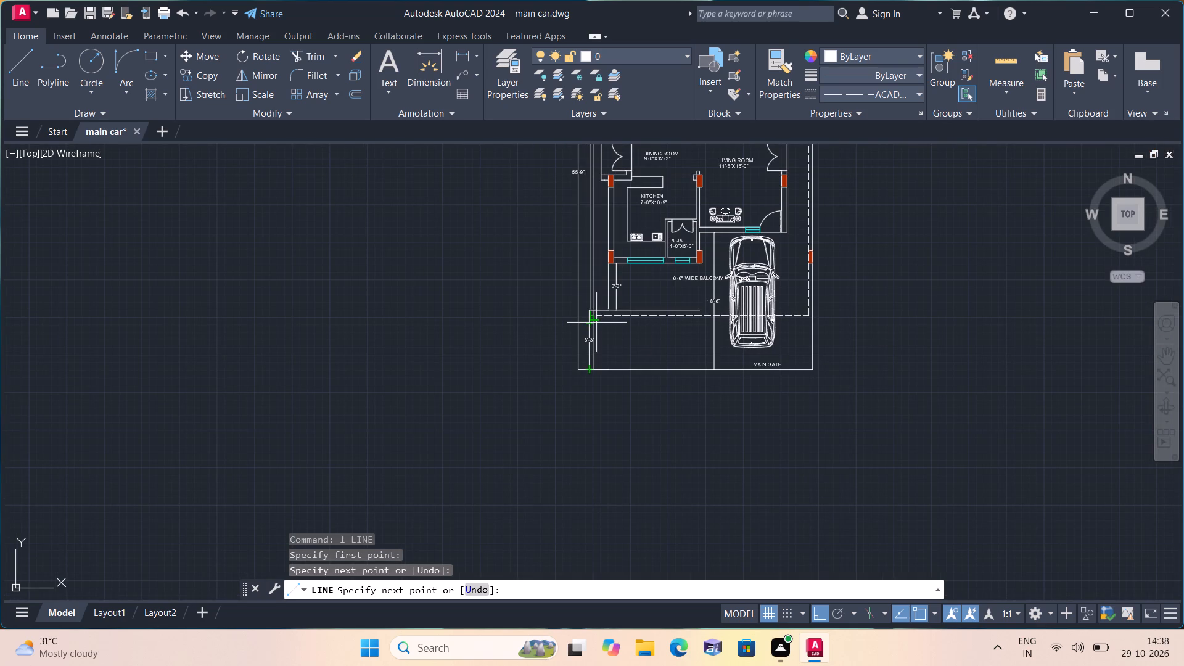
scroll(599, 321, "up", 2)
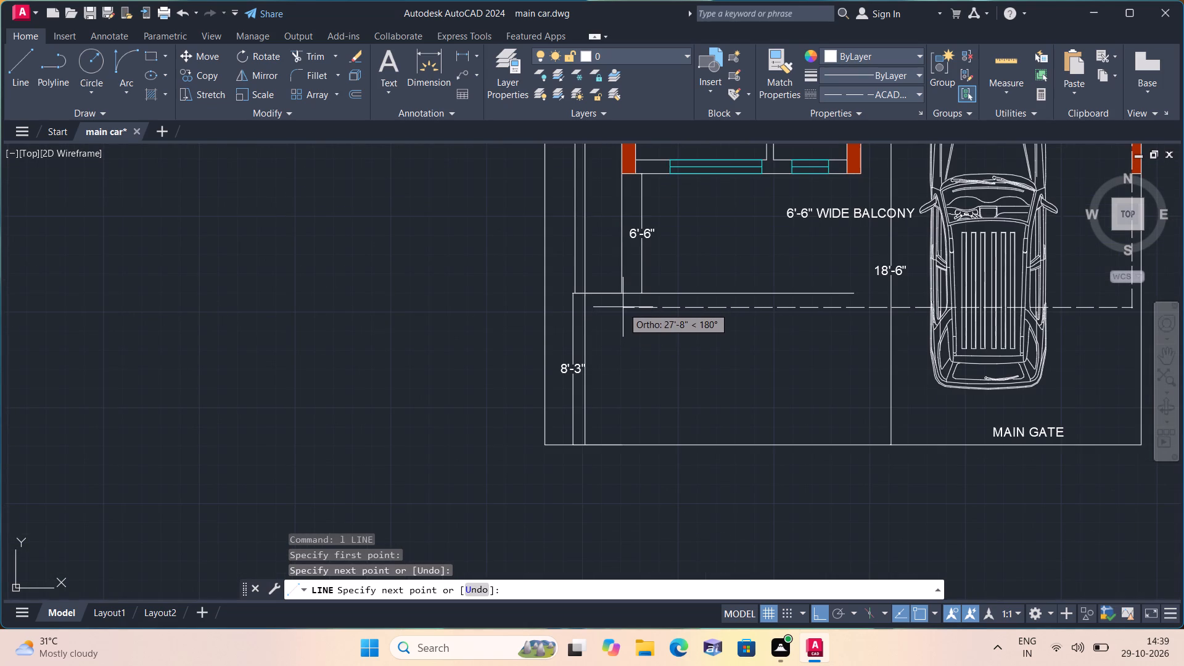
left_click(623, 307)
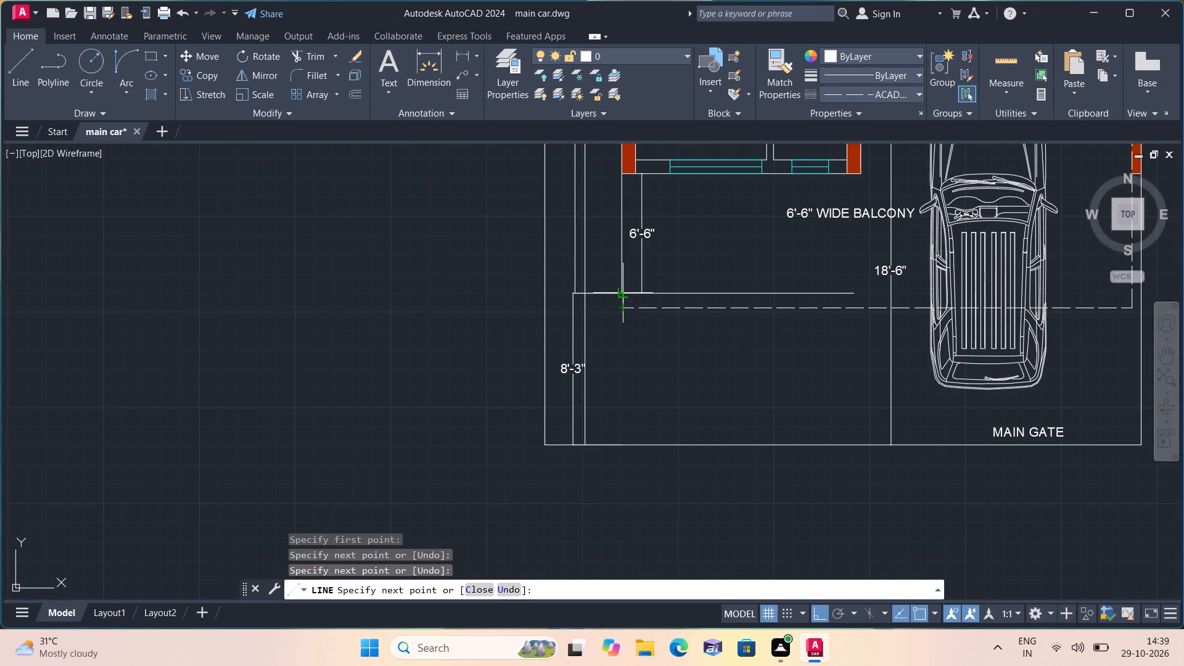
scroll(624, 292, "up", 3)
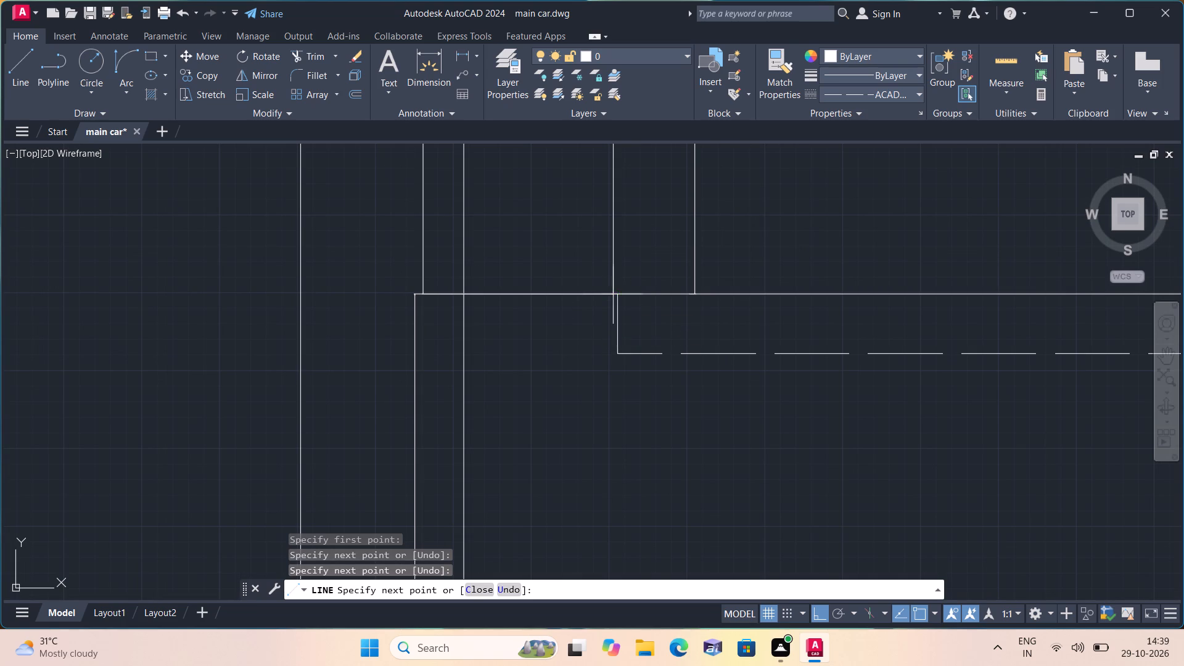
left_click(611, 350)
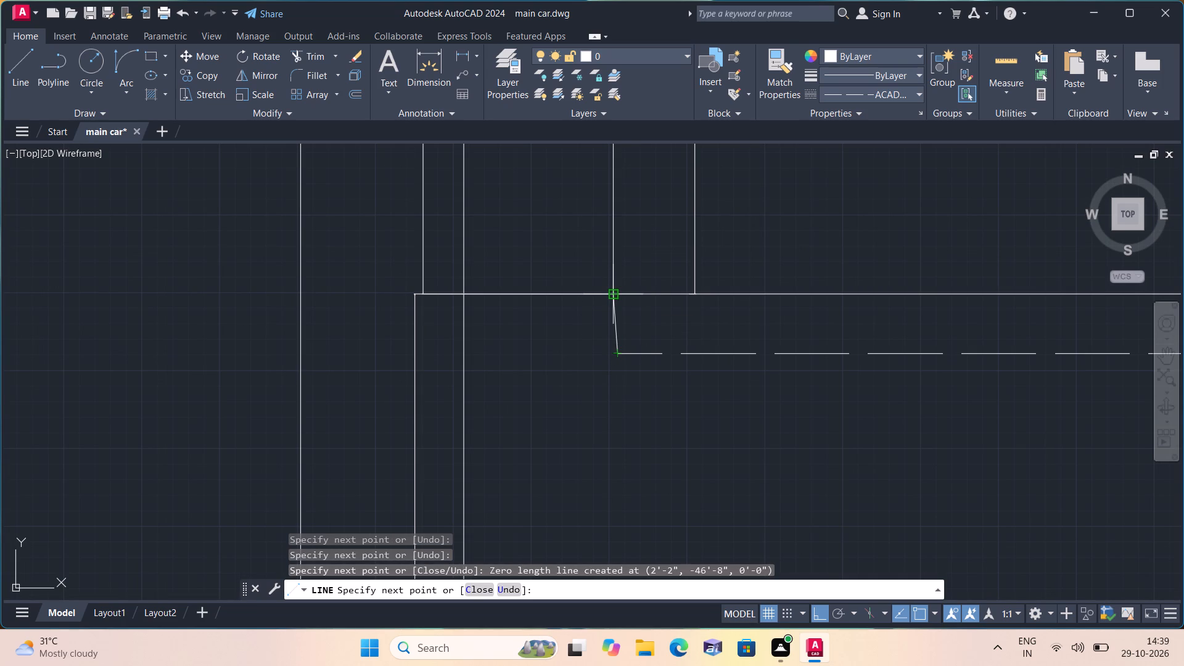
key("Escape")
Draw a short line from the balcony's southwest corner down to the west end of the horizontal dashed line.
key("space")
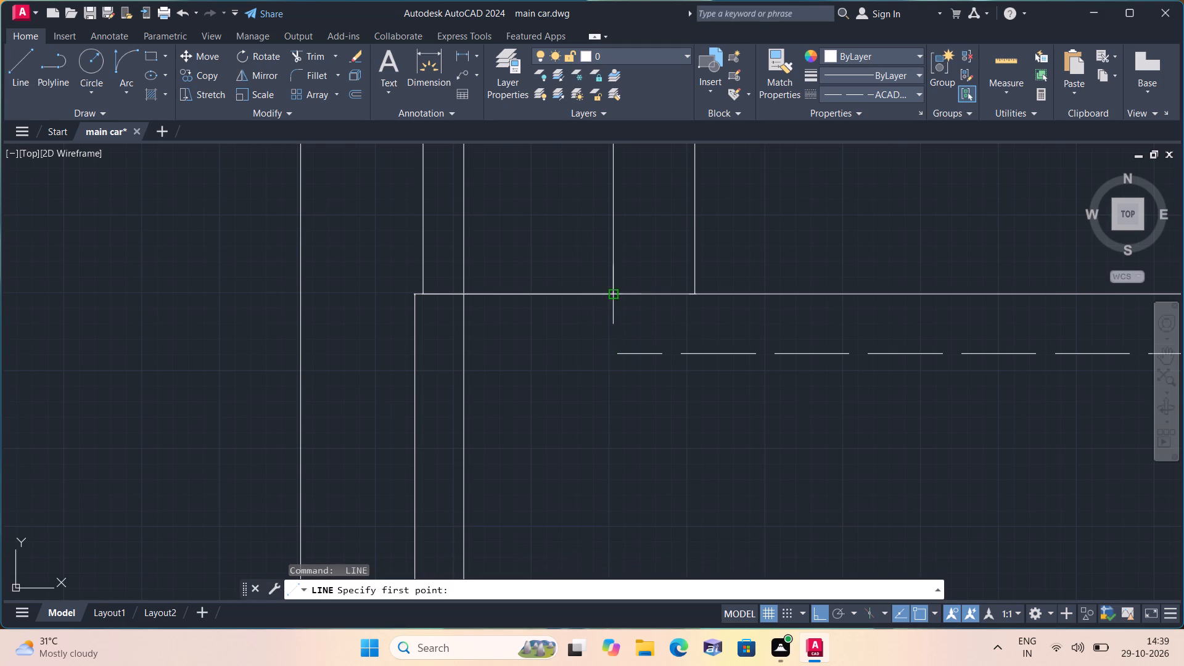
left_click(614, 294)
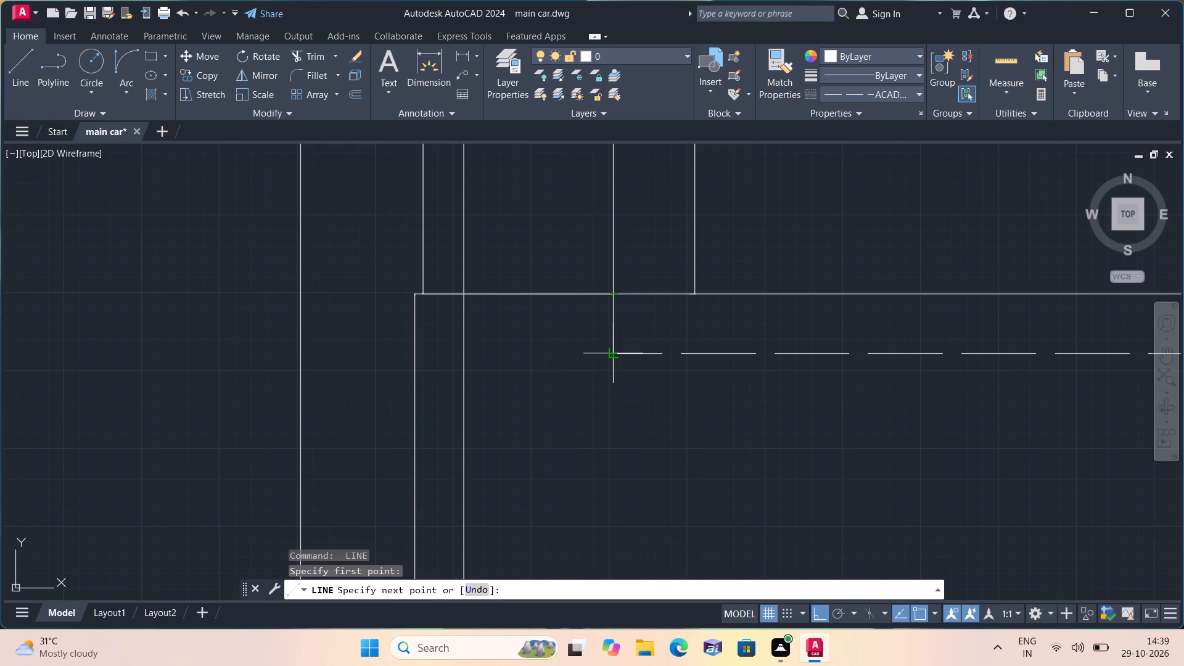
left_click(618, 352)
left_click(619, 352)
key("space")
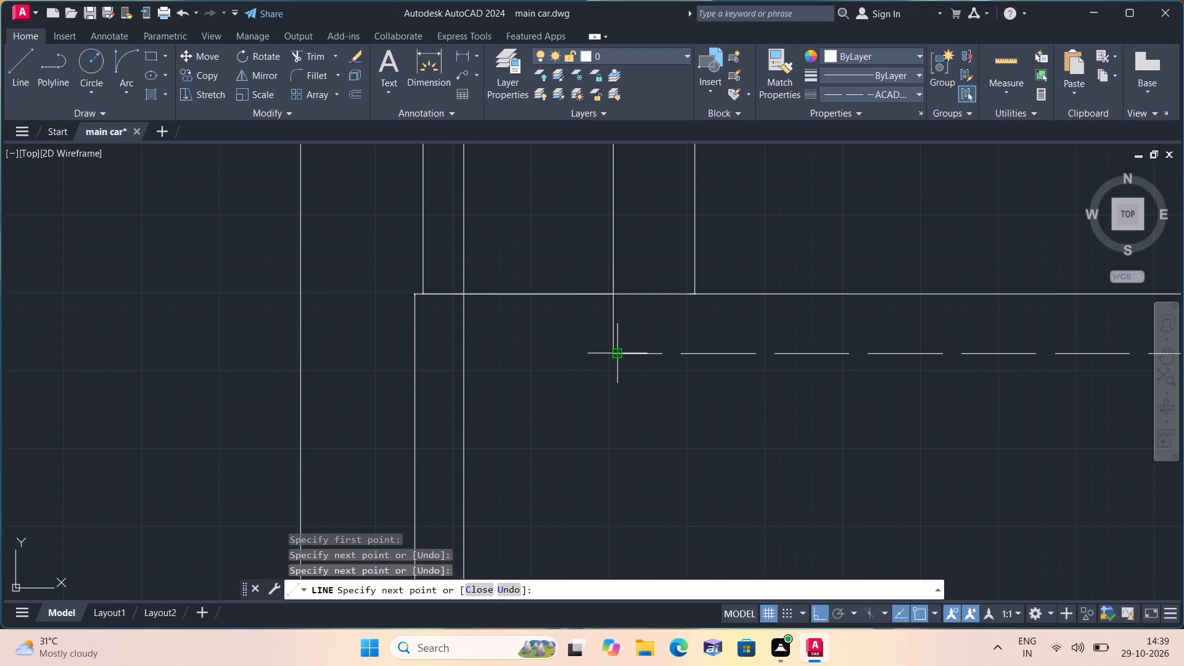
Set the current linetype to ByLayer.
scroll(711, 285, "down", 2)
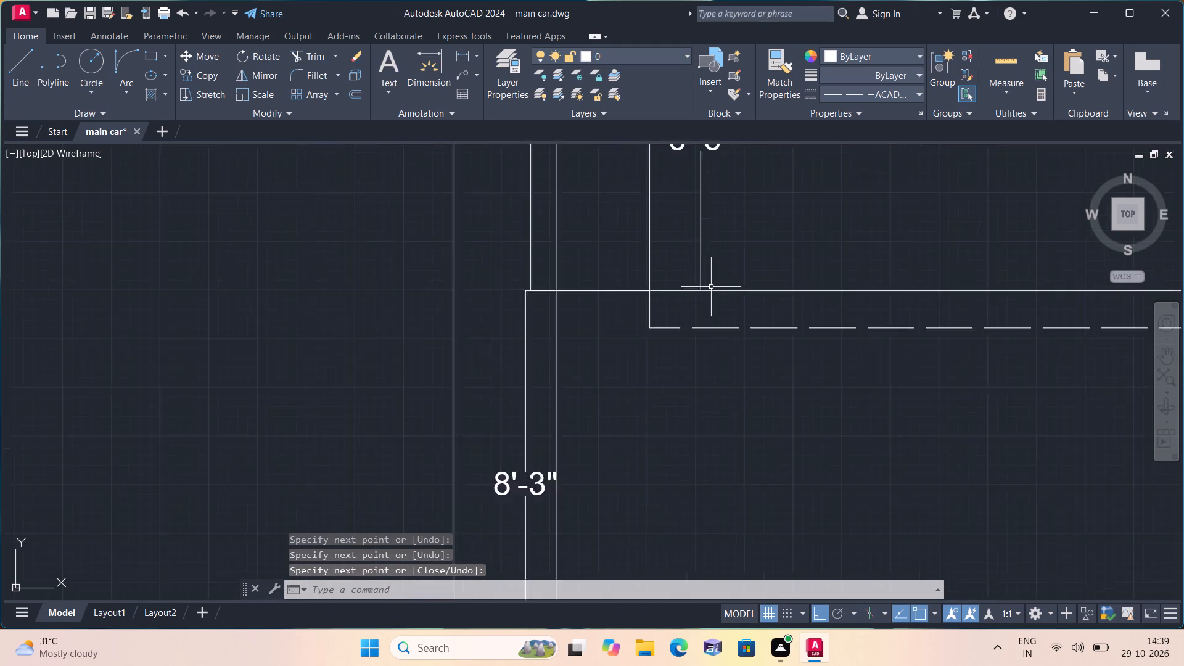
scroll(773, 260, "down", 1)
middle_click_drag(773, 260, 713, 326)
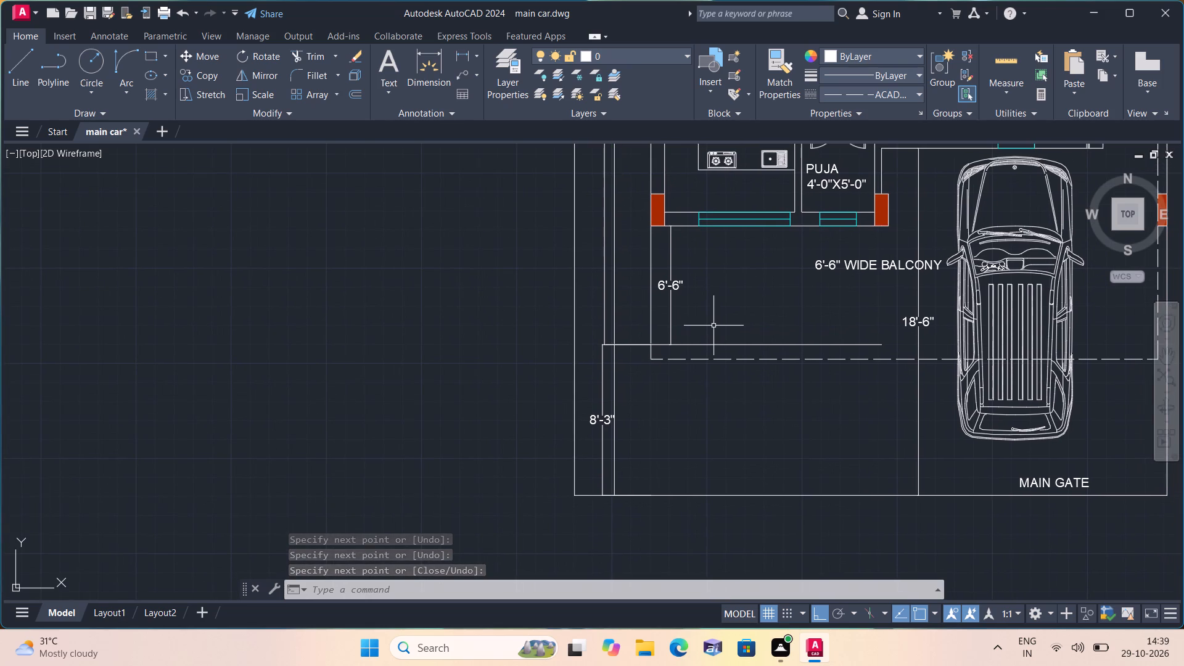
scroll(713, 326, "down", 1)
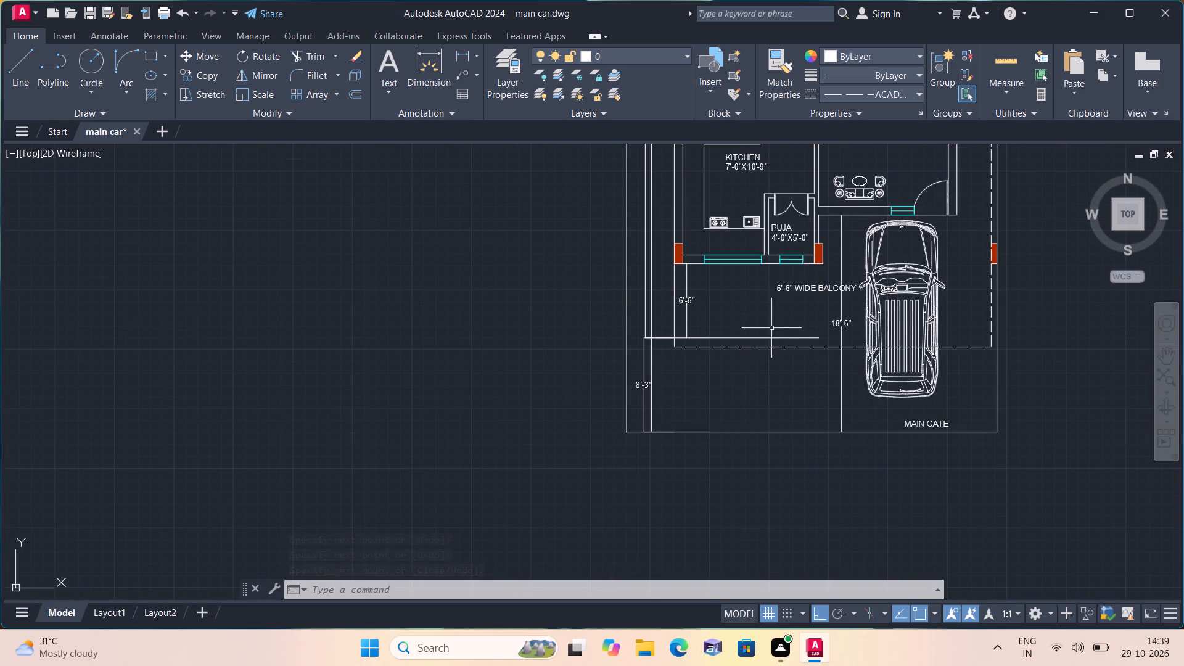
middle_click_drag(778, 319, 699, 340)
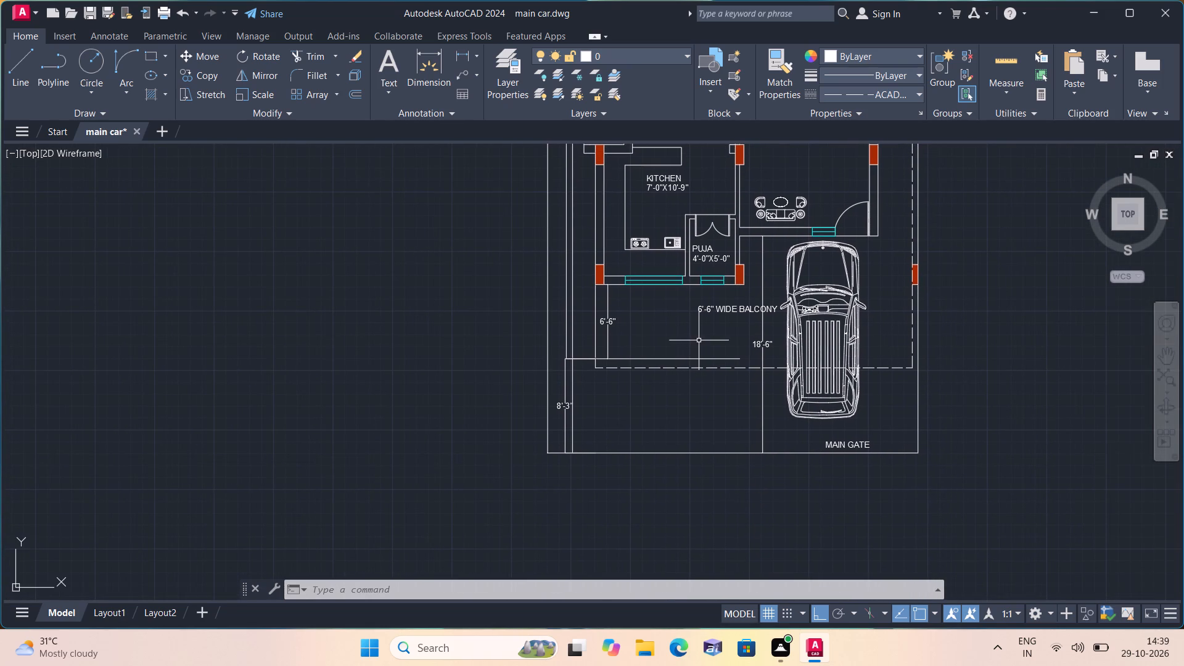
left_click(857, 94)
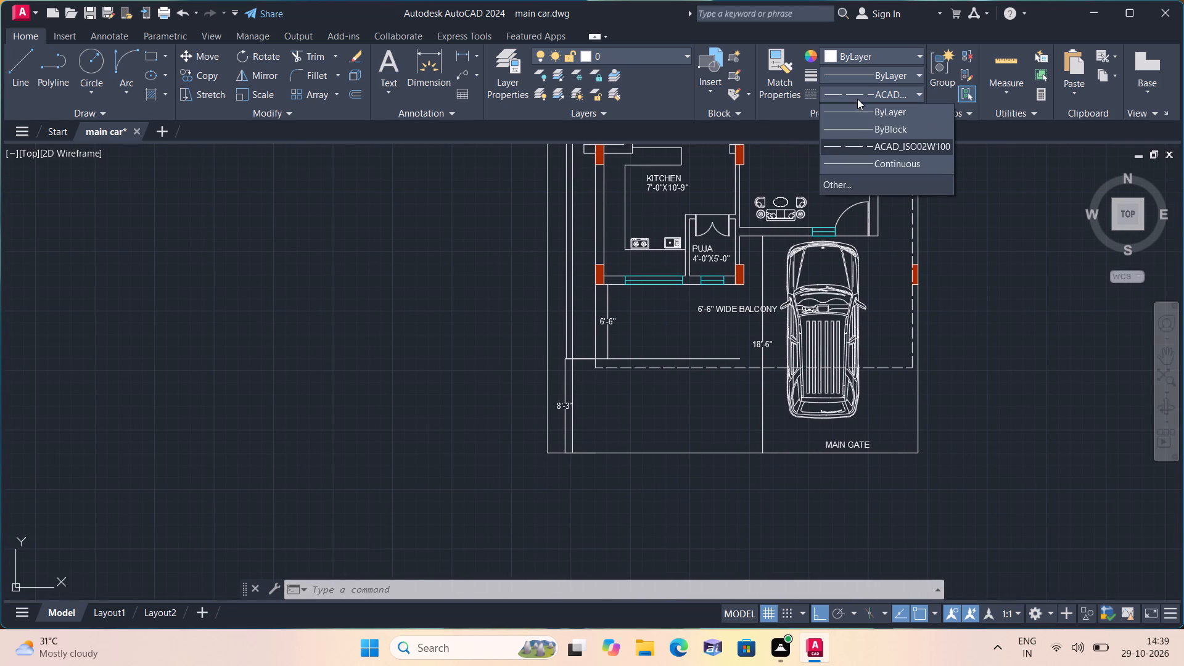
left_click(858, 113)
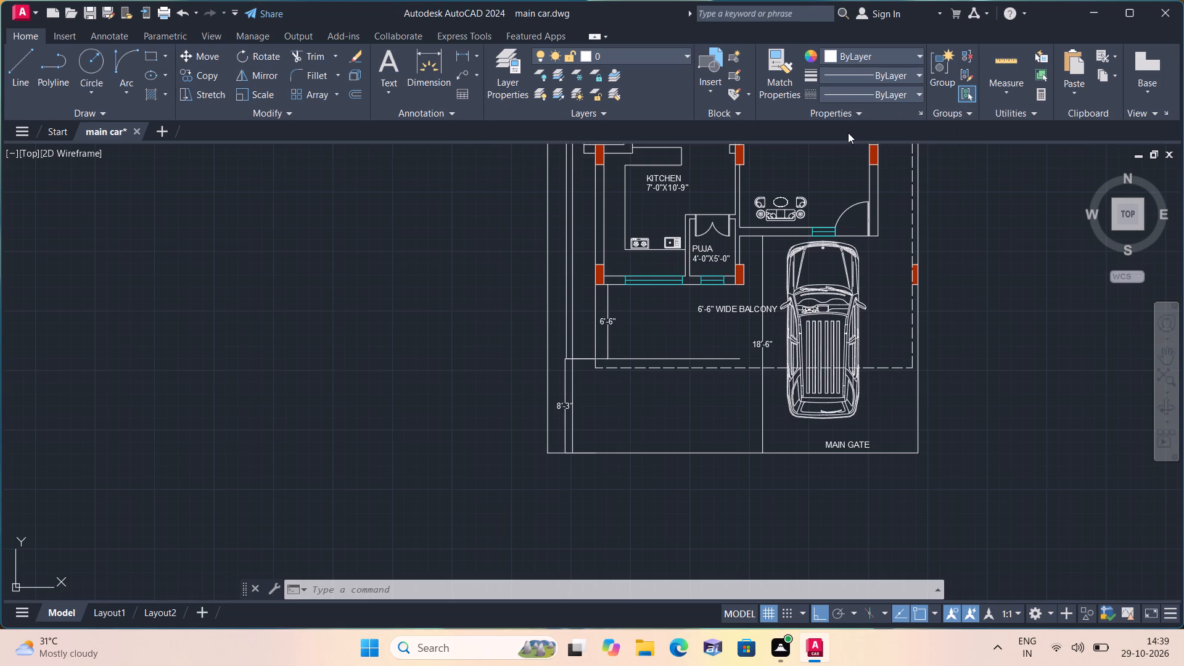
Draw a line 3'3" north from the east end of the balcony's south edge, continuing west to the balcony's west edge.
key("l")
key("space")
type("l")
key("space")
left_click(739, 358)
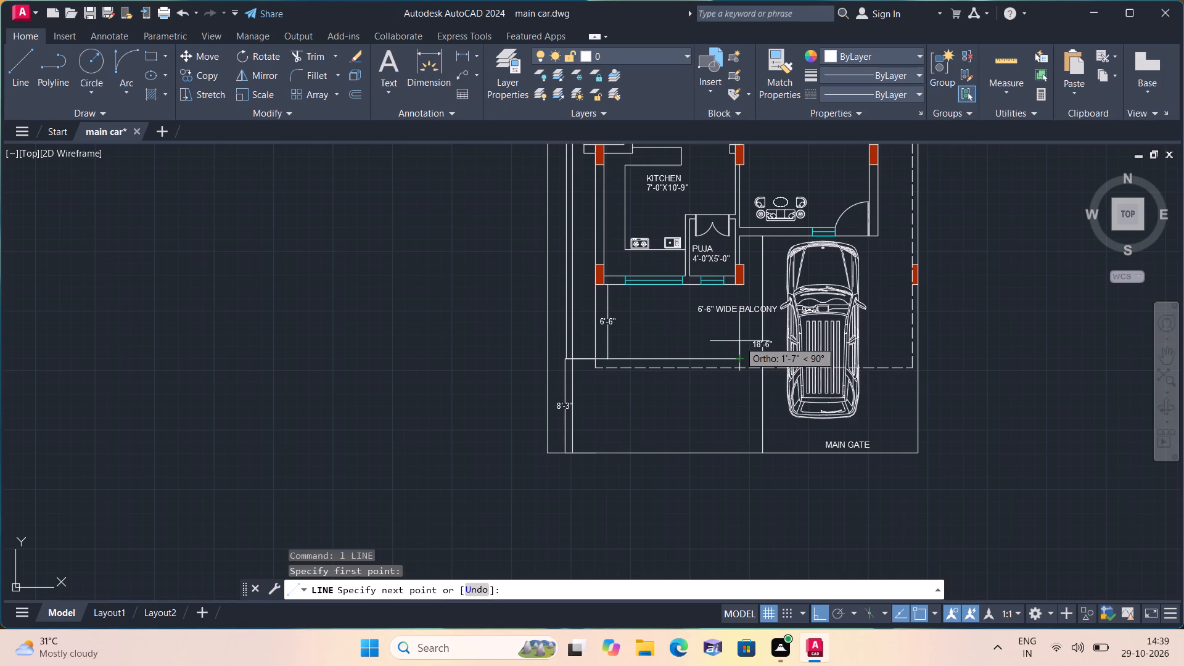
scroll(741, 324, "up", 1)
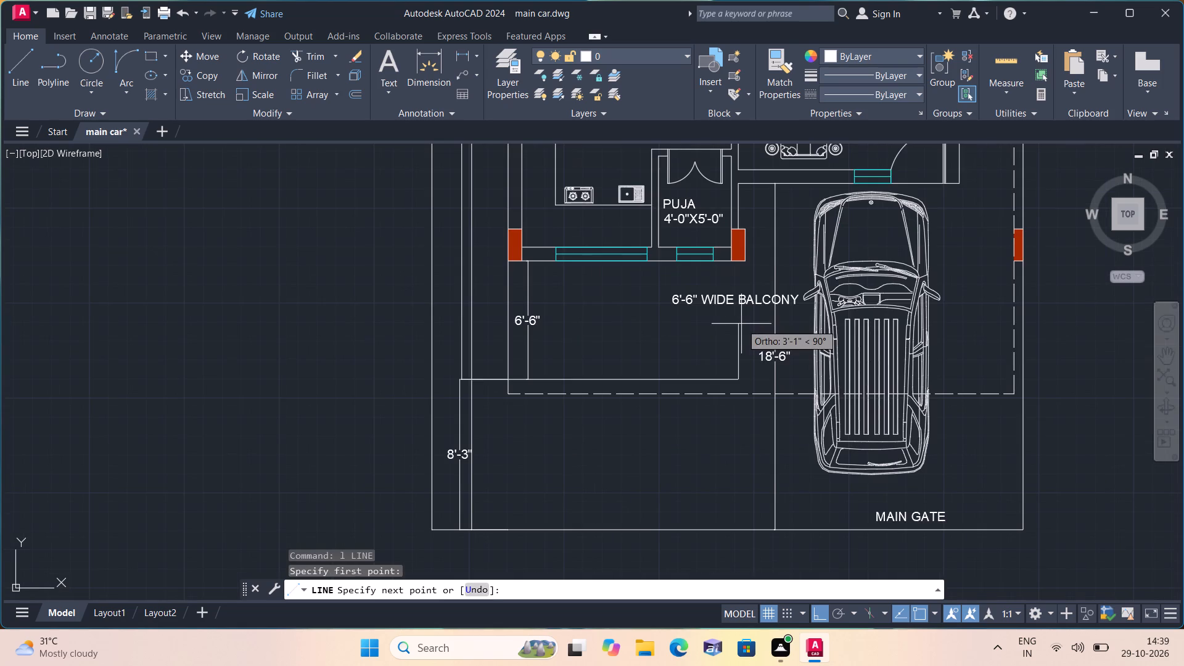
scroll(741, 324, "up", 1)
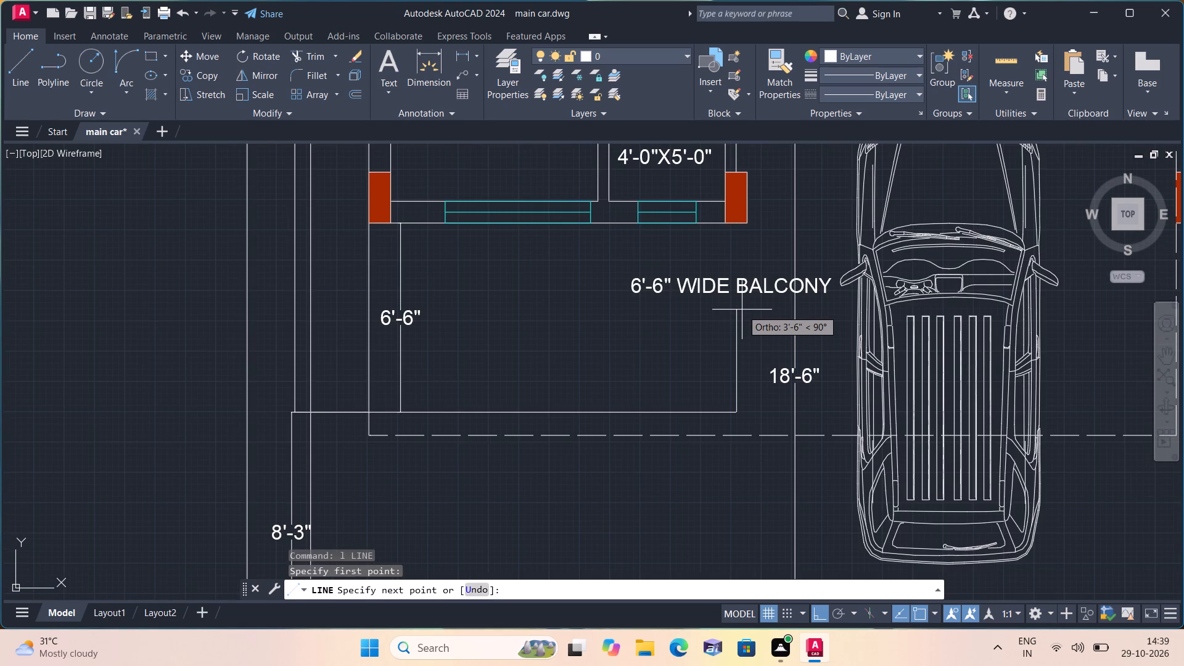
key("3")
key("apostrophe")
key("2")
key("BackSpace")
type("3\"")
key("space")
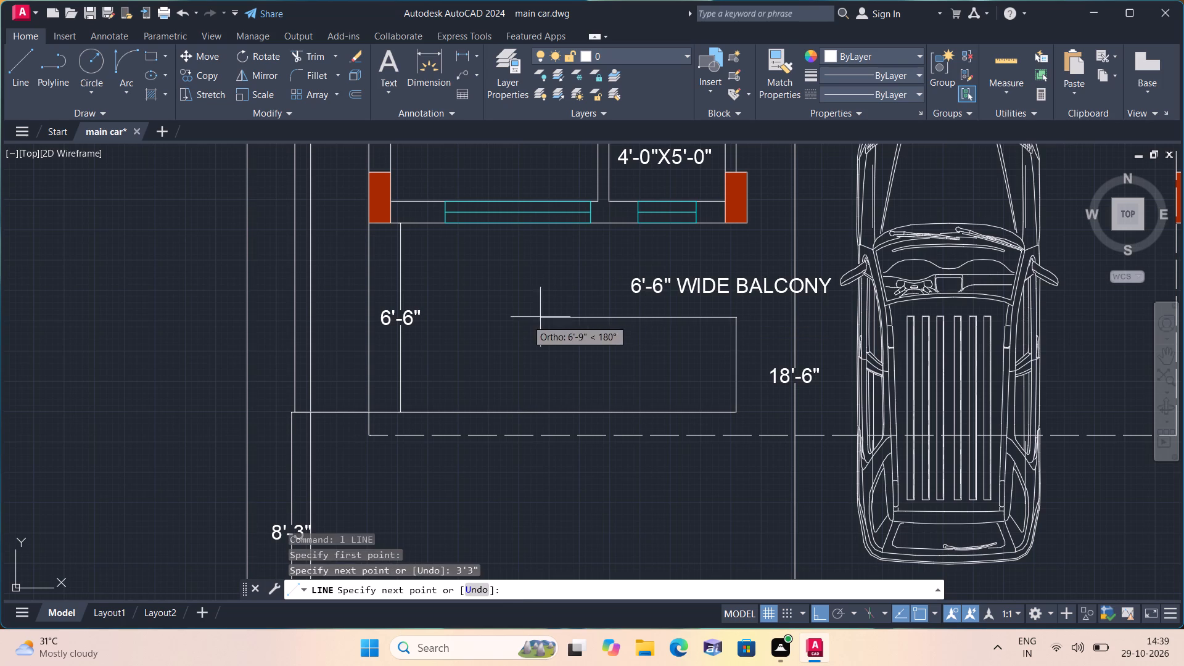
middle_click_drag(475, 324, 552, 335)
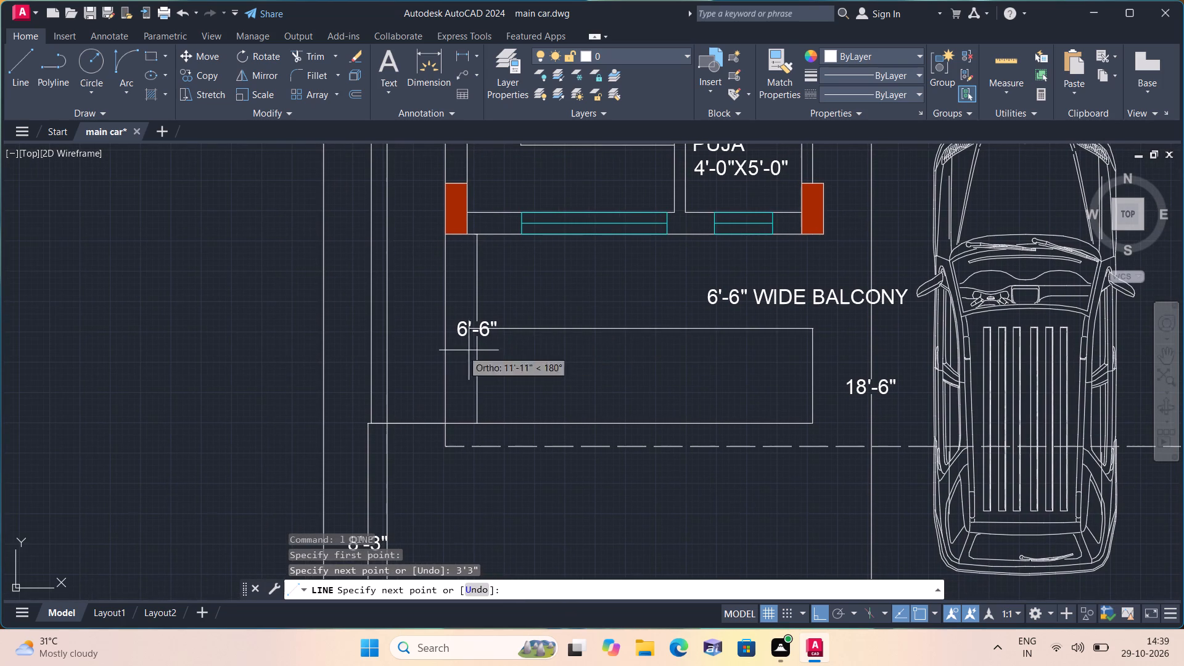
left_click(446, 331)
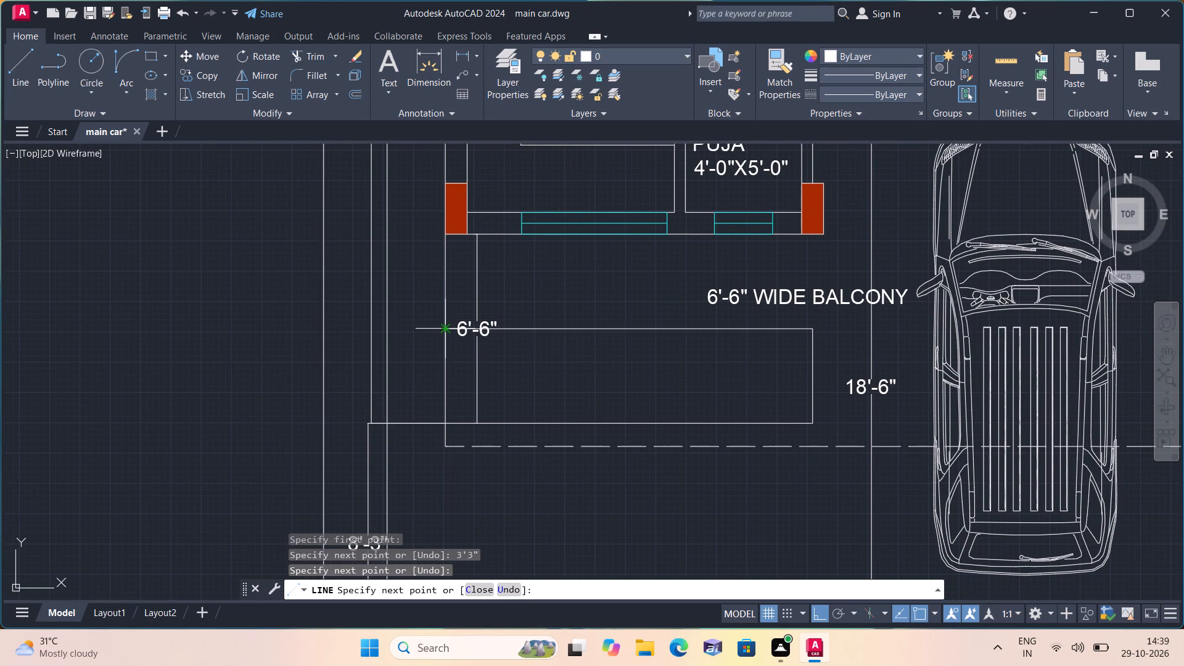
key("space")
Offset the stair outline's east edge 10" west five times in succession to start the row of tread lines.
type("off")
key("space")
type("10\"")
key("space")
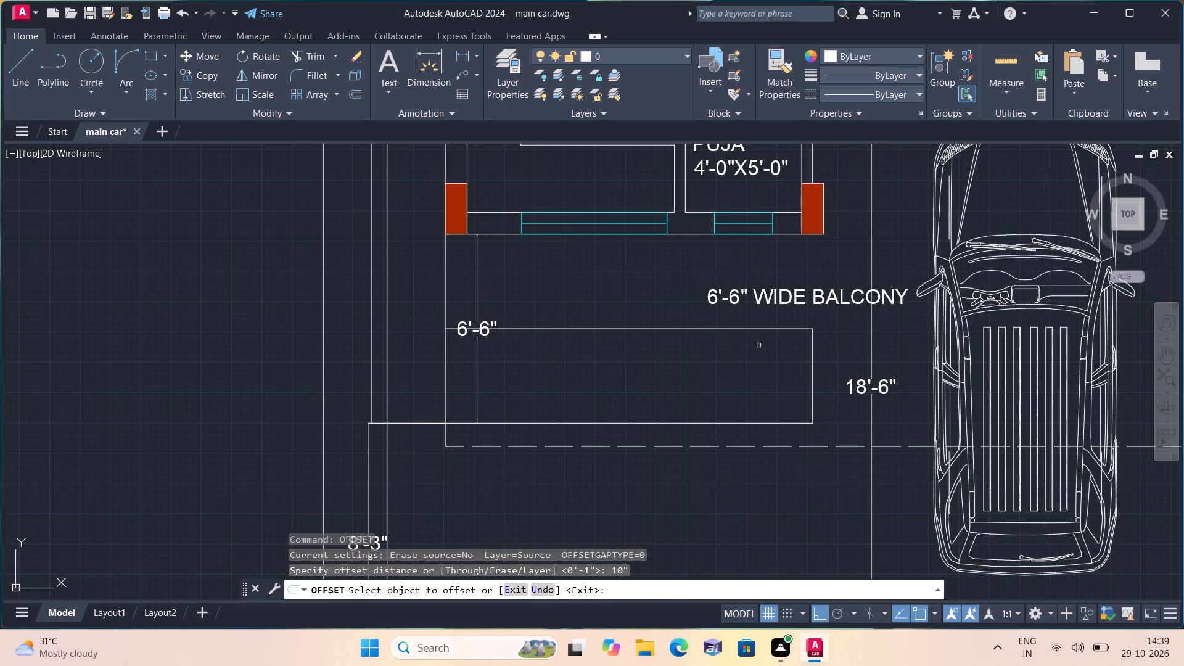
left_click(812, 356)
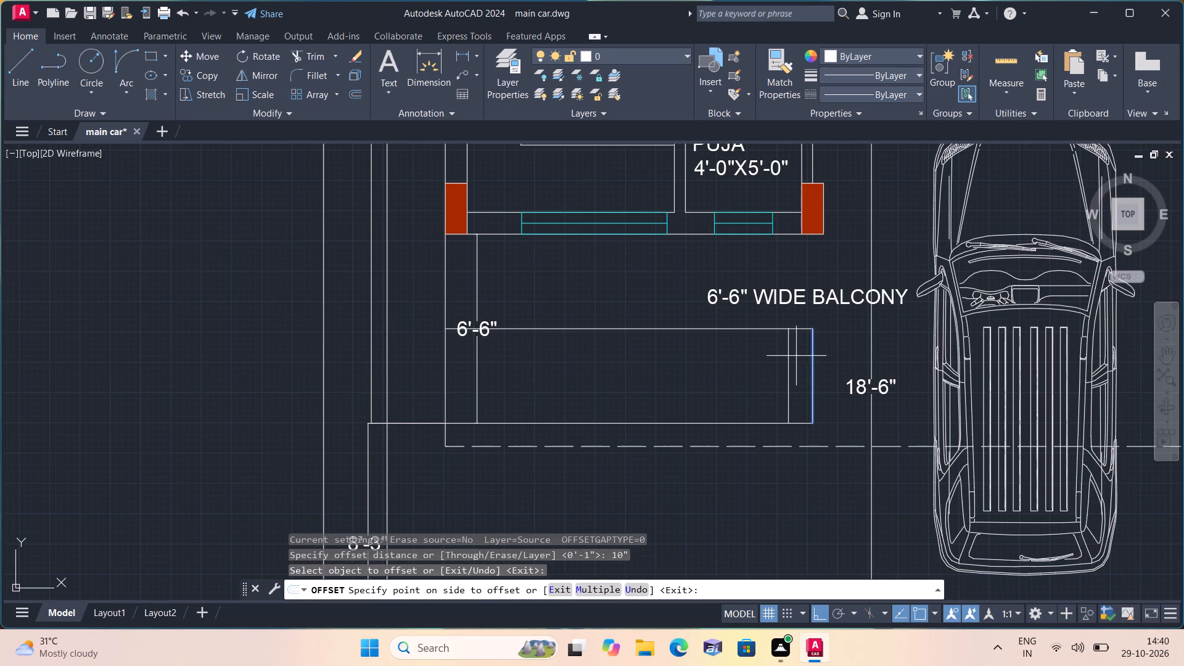
left_click(794, 356)
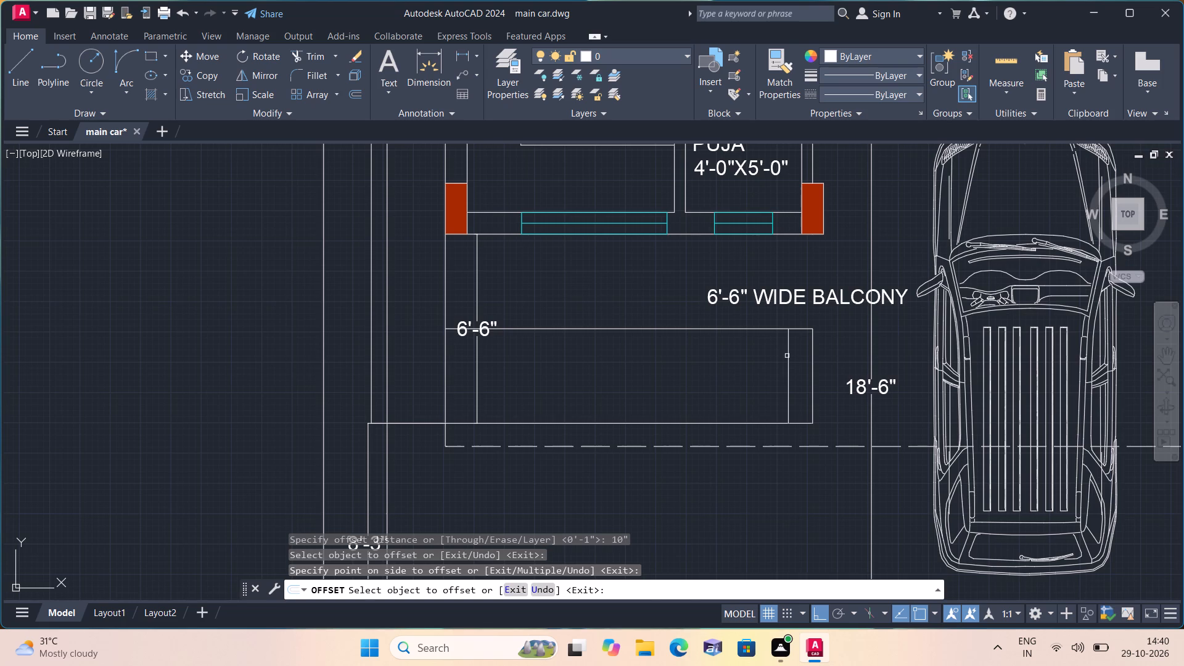
left_click(787, 356)
left_click(750, 357)
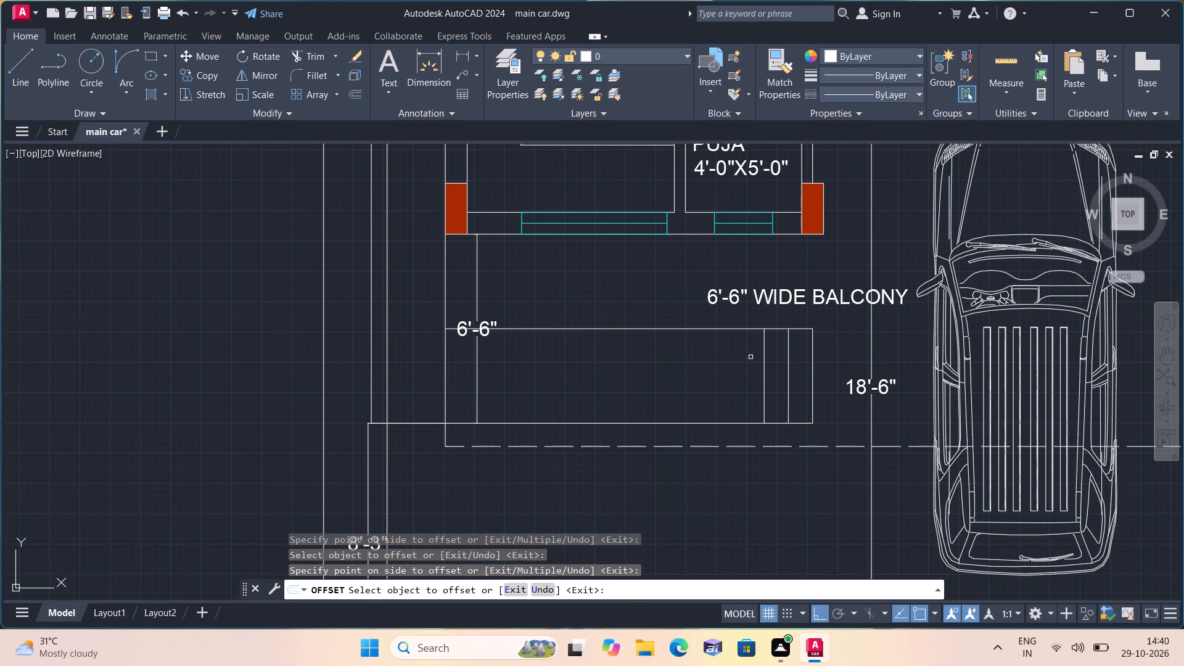
scroll(750, 357, "up", 1)
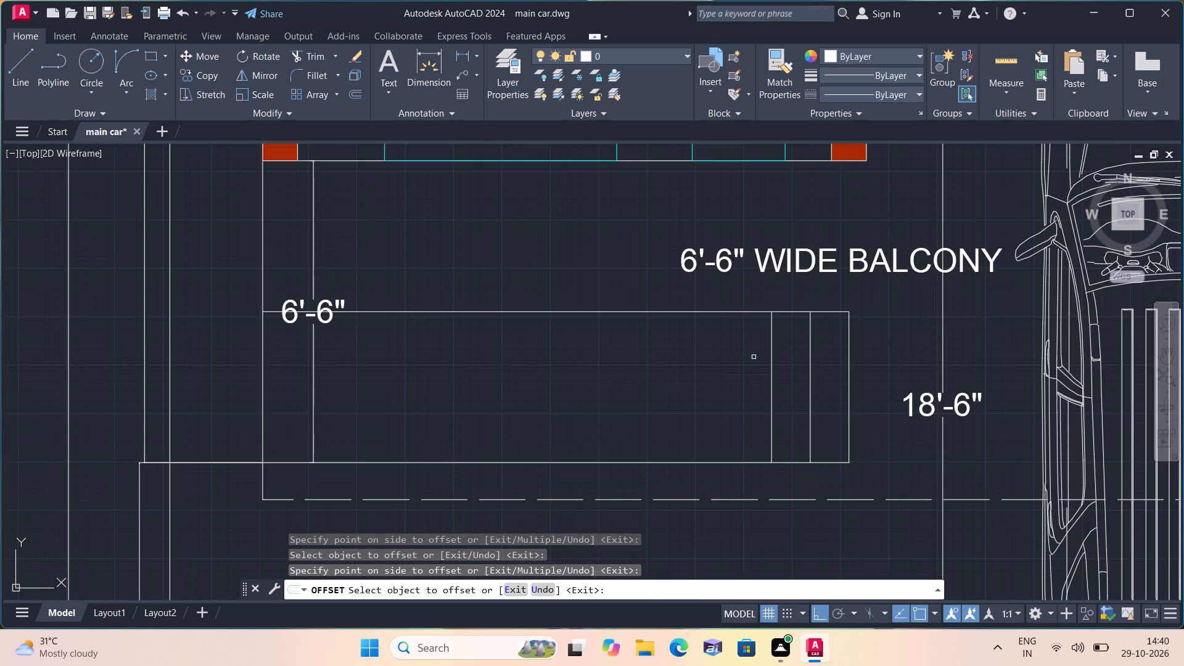
left_click(773, 364)
left_click(747, 364)
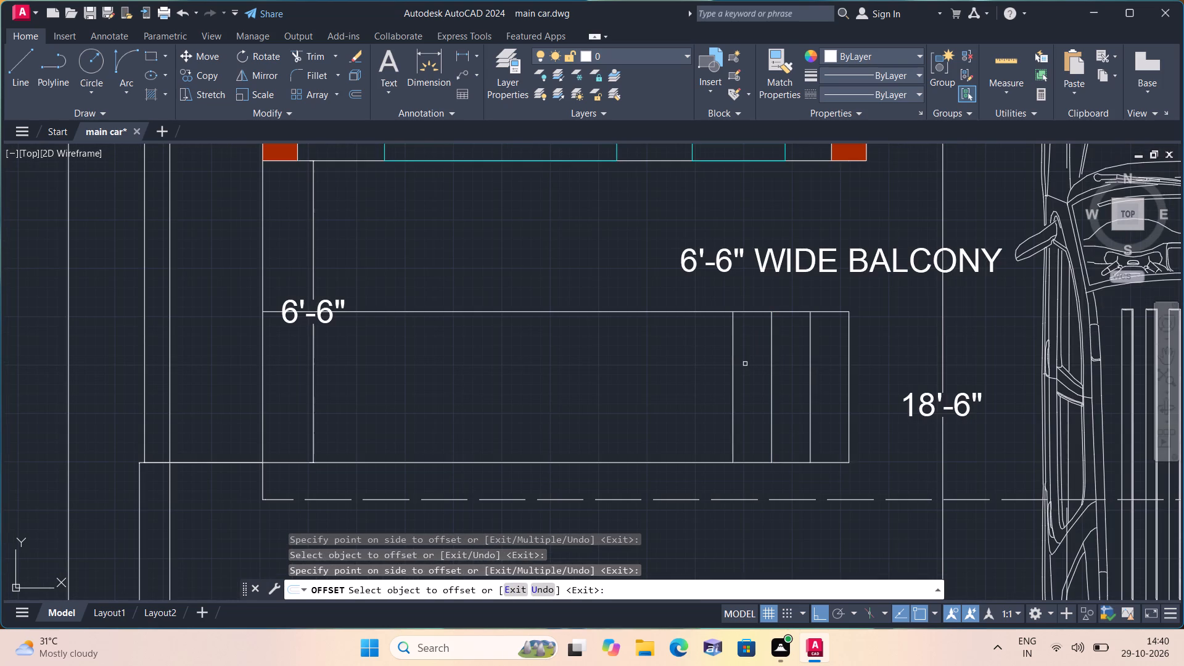
left_click(733, 353)
left_click(704, 354)
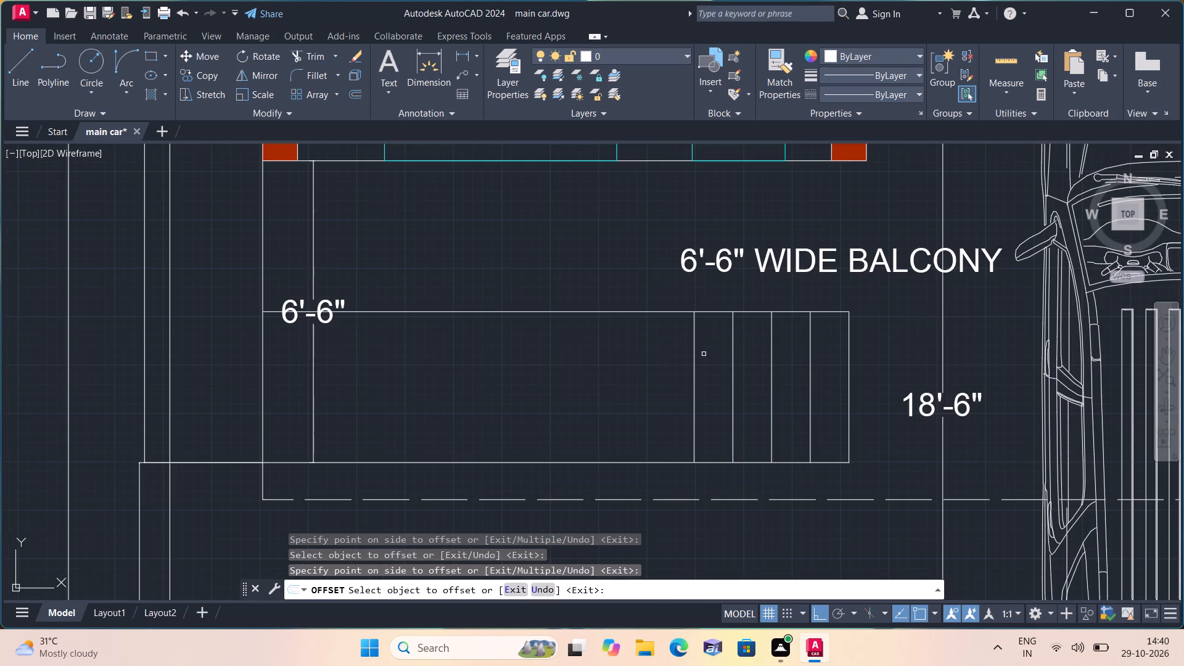
left_click(695, 345)
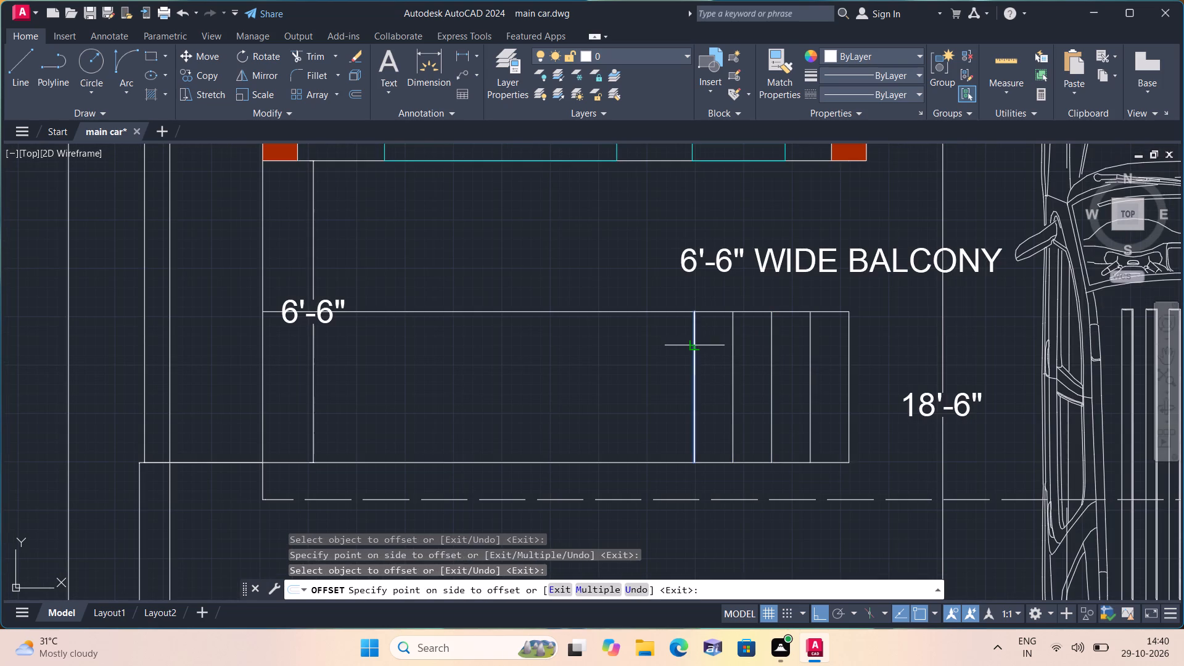
left_click(662, 346)
Continue the 10" offsets westward from the westernmost tread line, adding six more tread lines.
left_click(657, 345)
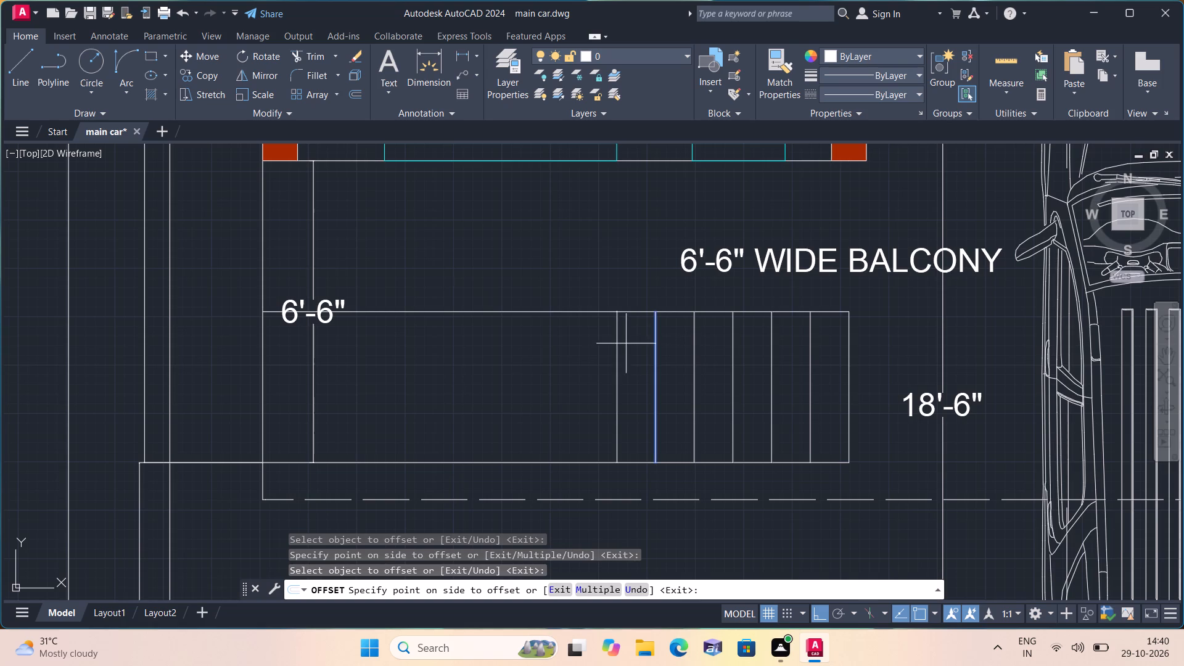
left_click(617, 342)
left_click(615, 342)
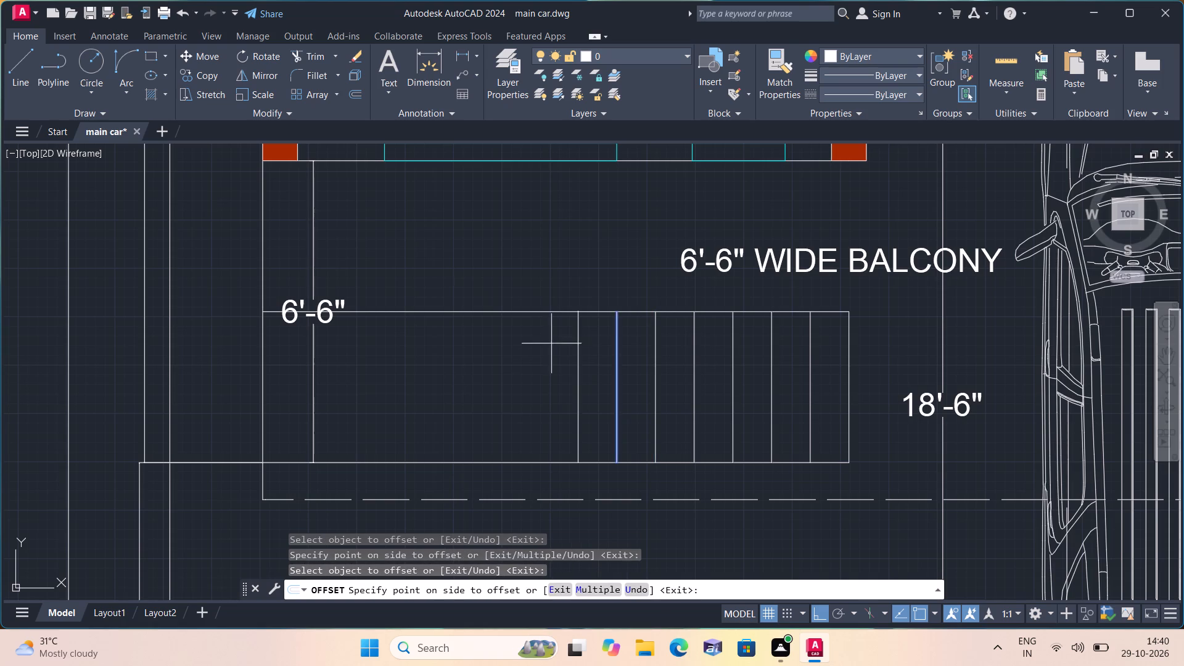
left_click(551, 343)
left_click(579, 363)
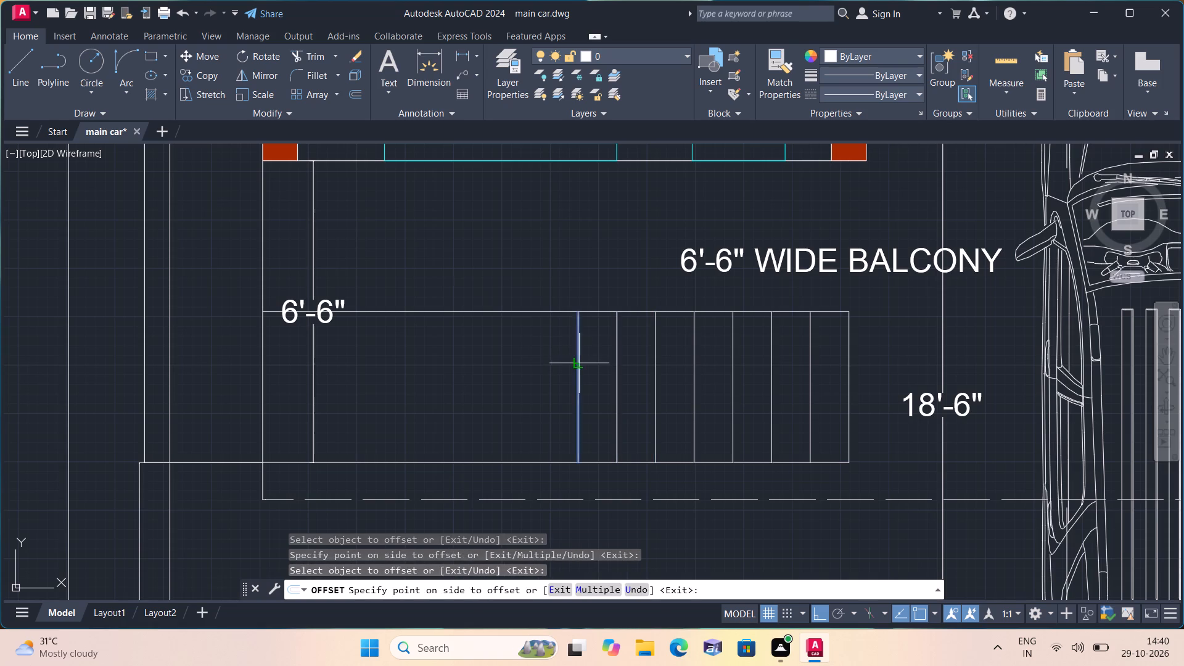
left_click(546, 363)
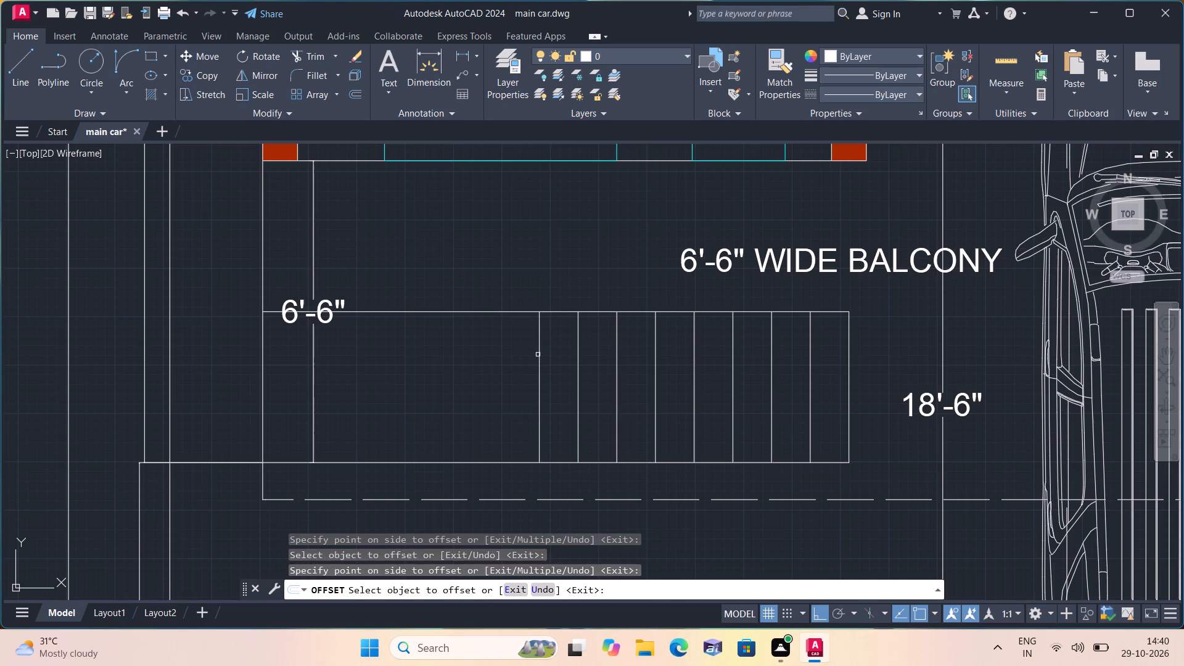
left_click(542, 358)
left_click(530, 355)
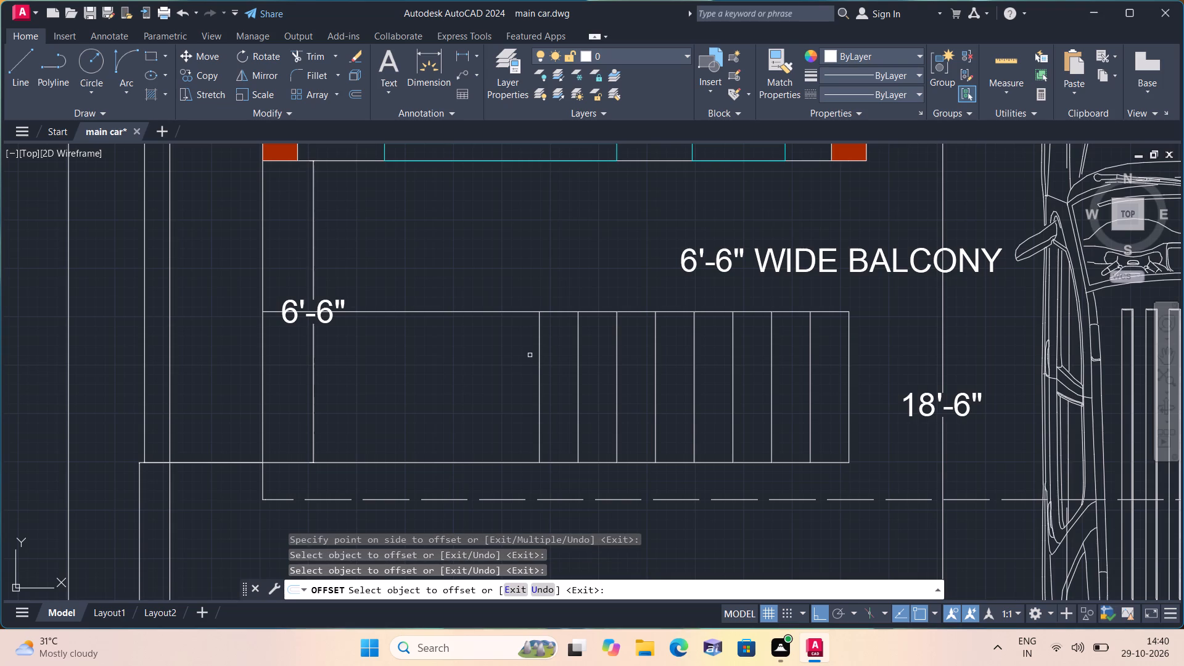
left_click(537, 361)
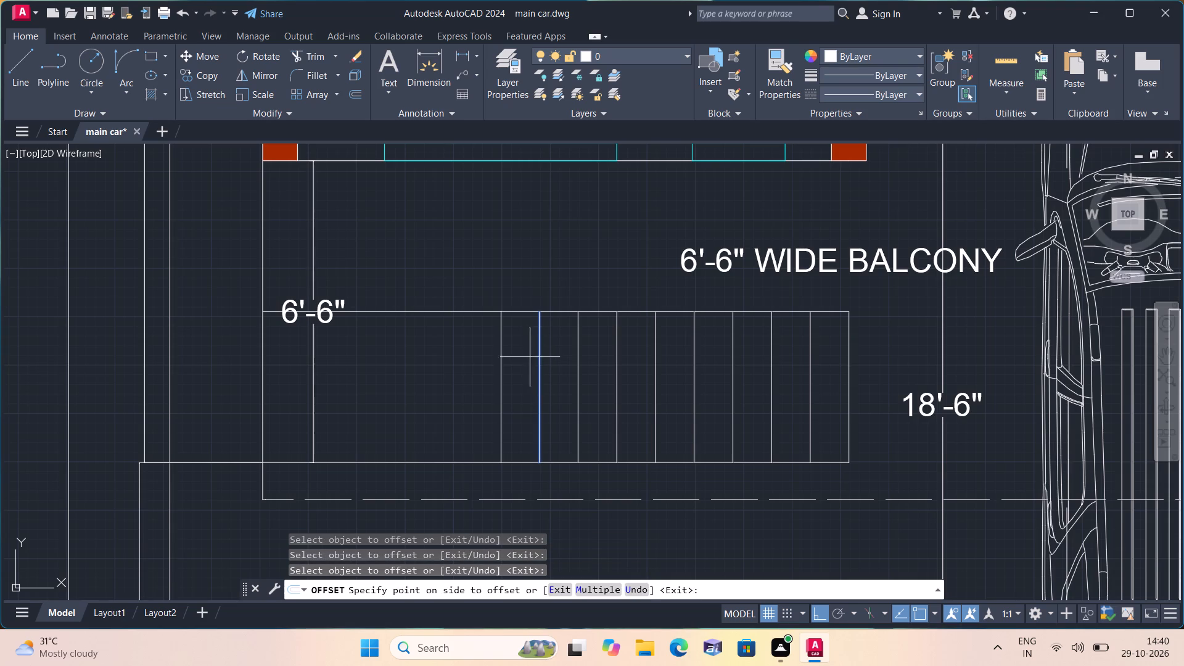
left_click(498, 358)
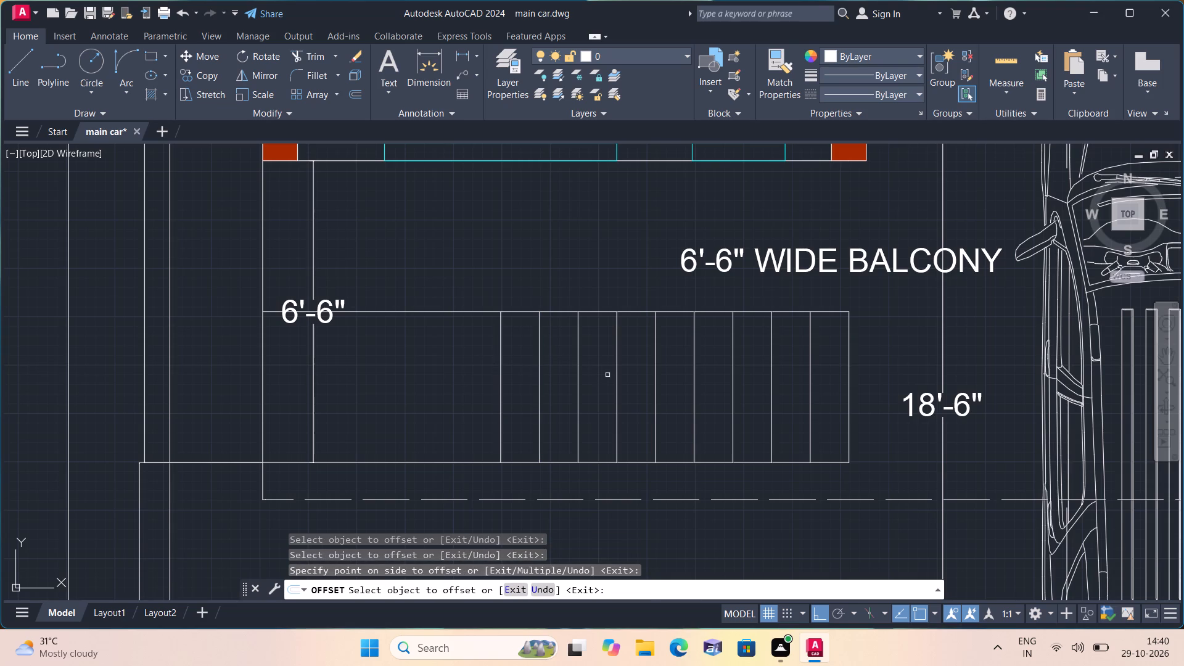
left_click(503, 372)
left_click(476, 371)
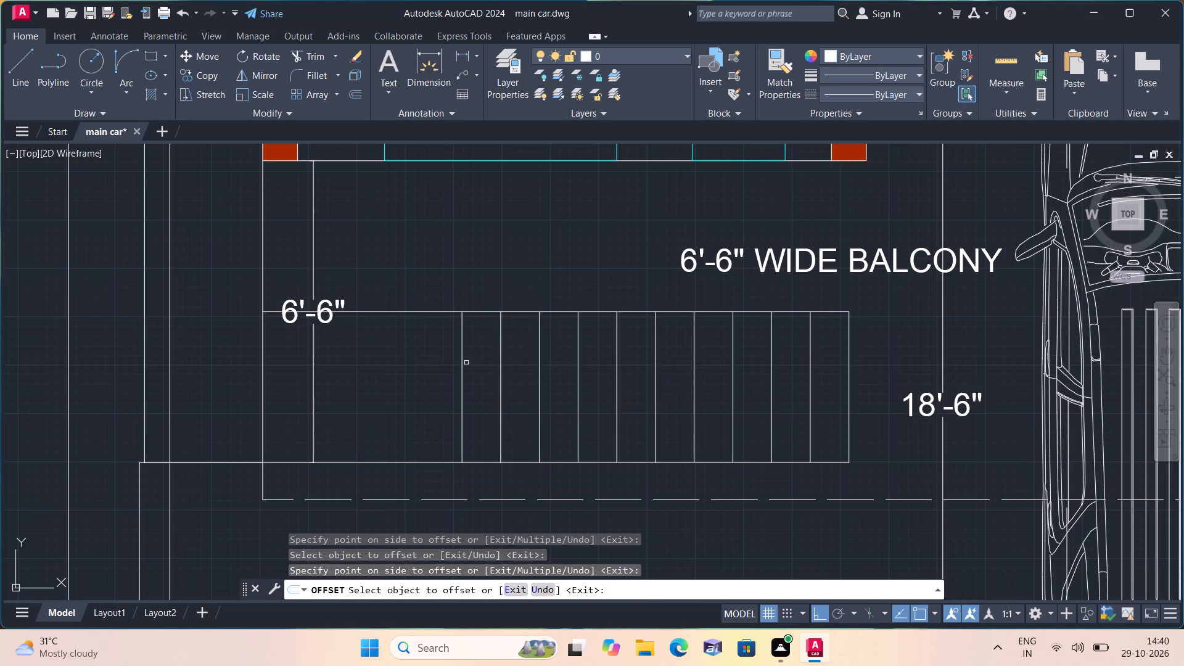
left_click(462, 360)
left_click(443, 358)
scroll(444, 364, "up", 1)
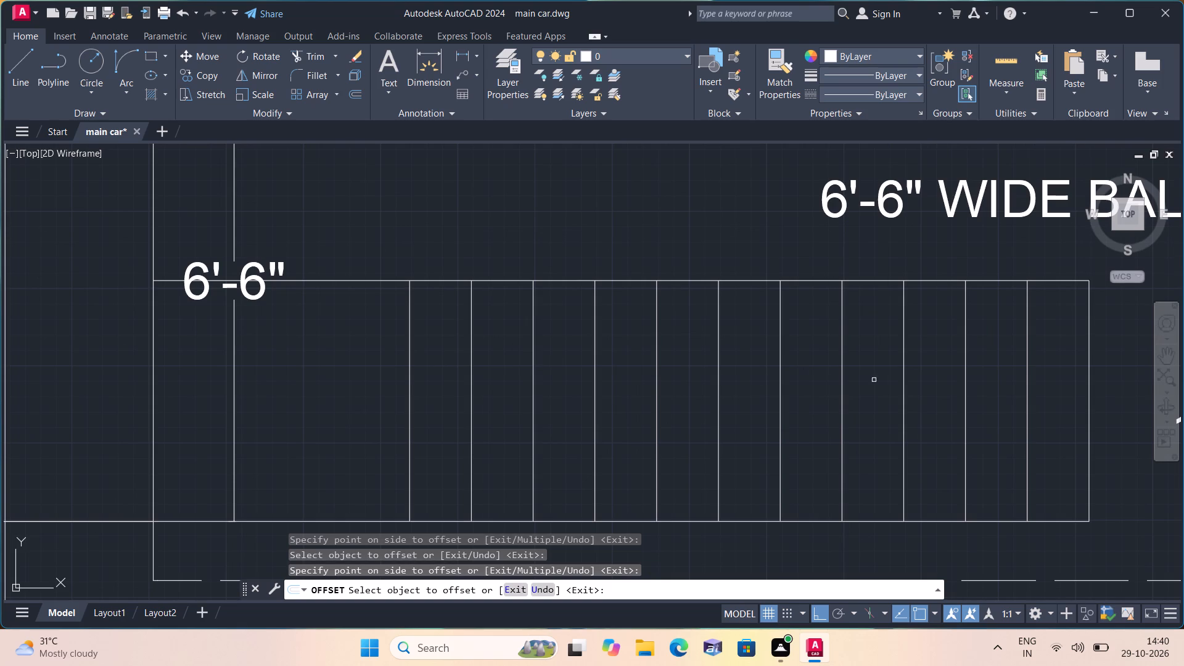
scroll(927, 376, "down", 1)
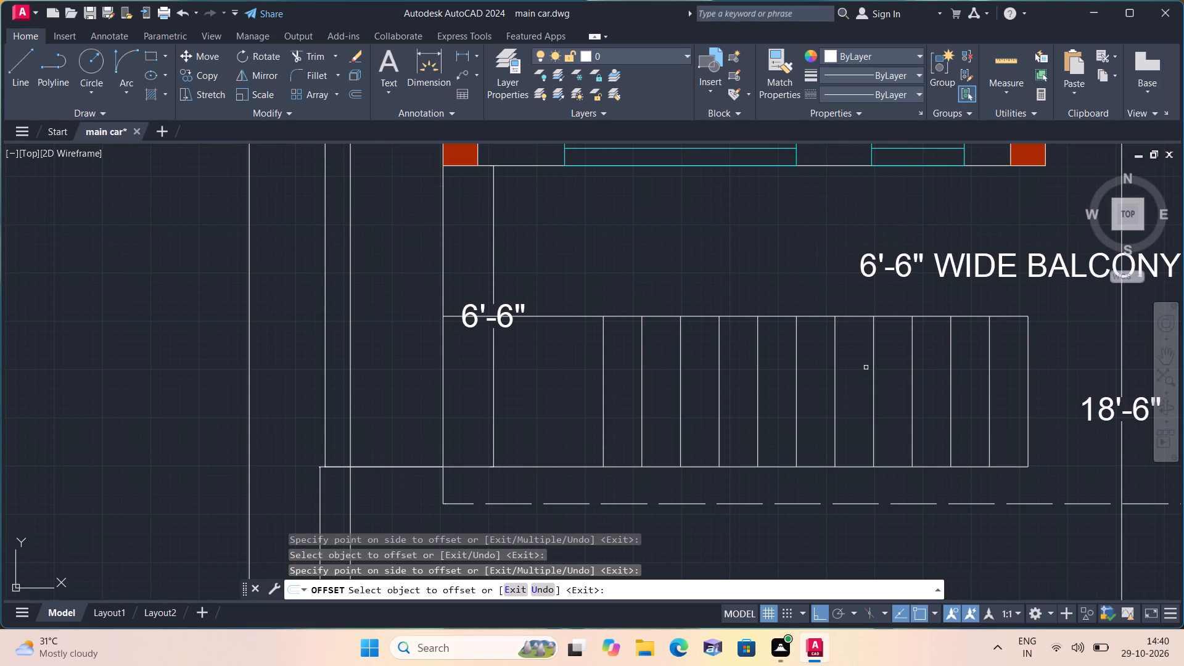
key("Escape")
Trim the stair's north edge line back to the westernmost tread, removing the part reaching the balcony's west edge.
key("t")
type("rim")
key("space")
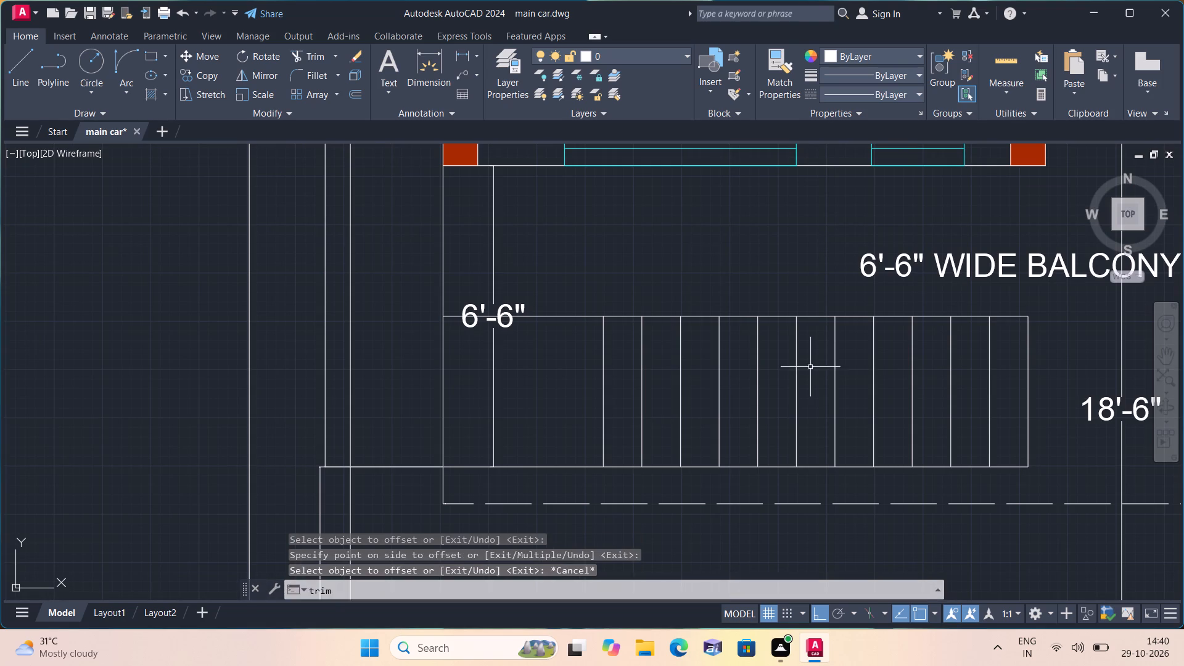
left_click_drag(571, 271, 552, 351)
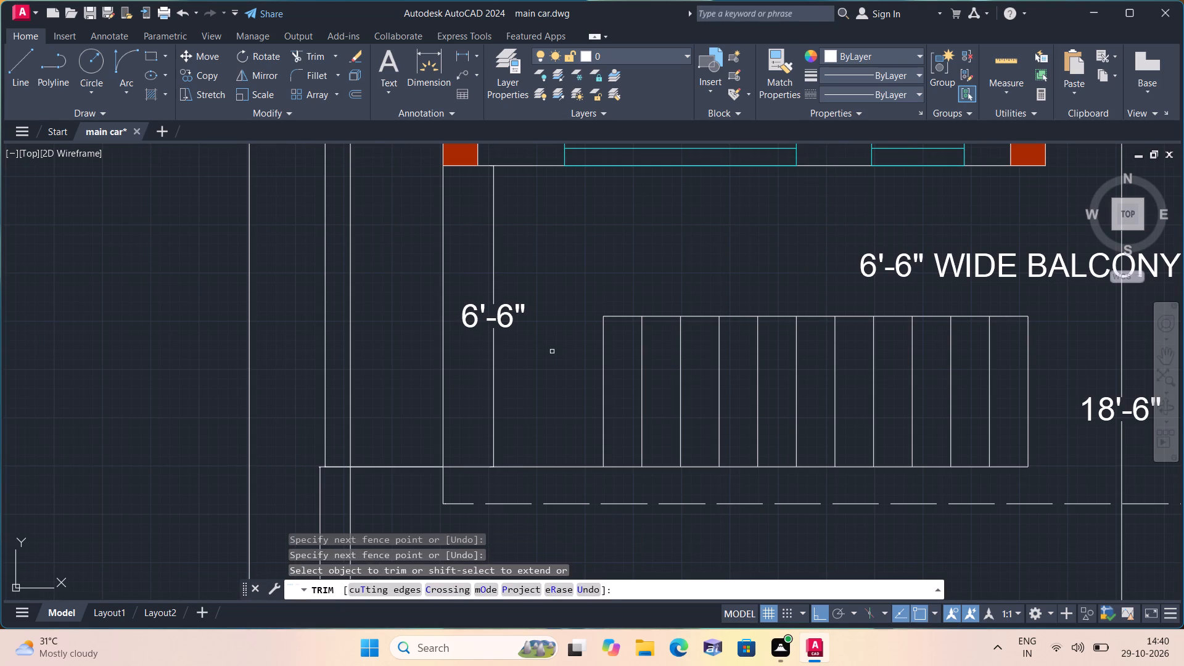
key("Escape")
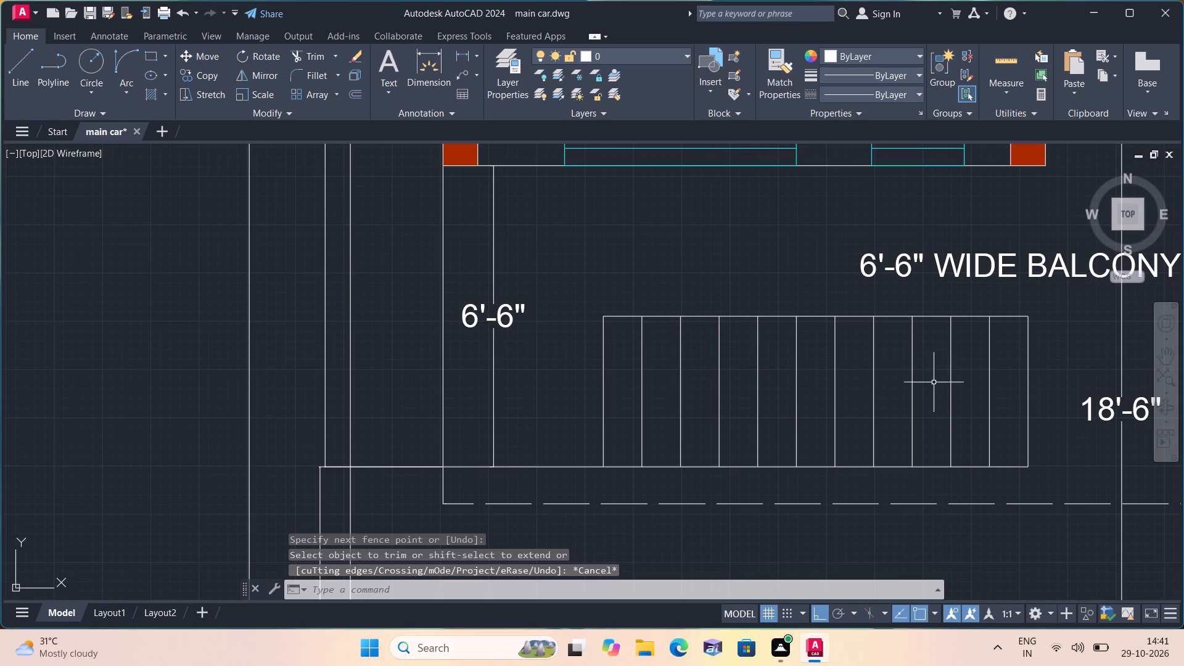
Draw a dashed line in linetype ACAD_ISO02W100 from the north end of the westernmost tread up to the kitchen's south wall.
scroll(951, 372, "down", 1)
middle_click_drag(948, 373, 770, 430)
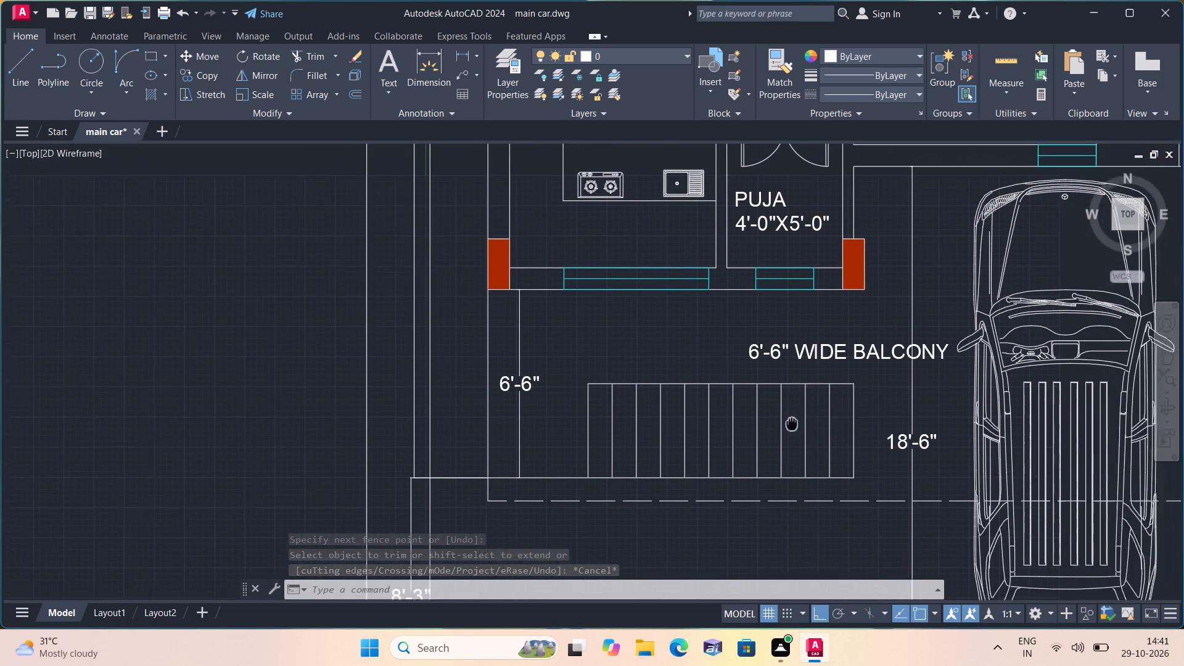
middle_click_drag(770, 430, 768, 430)
scroll(819, 415, "down", 1)
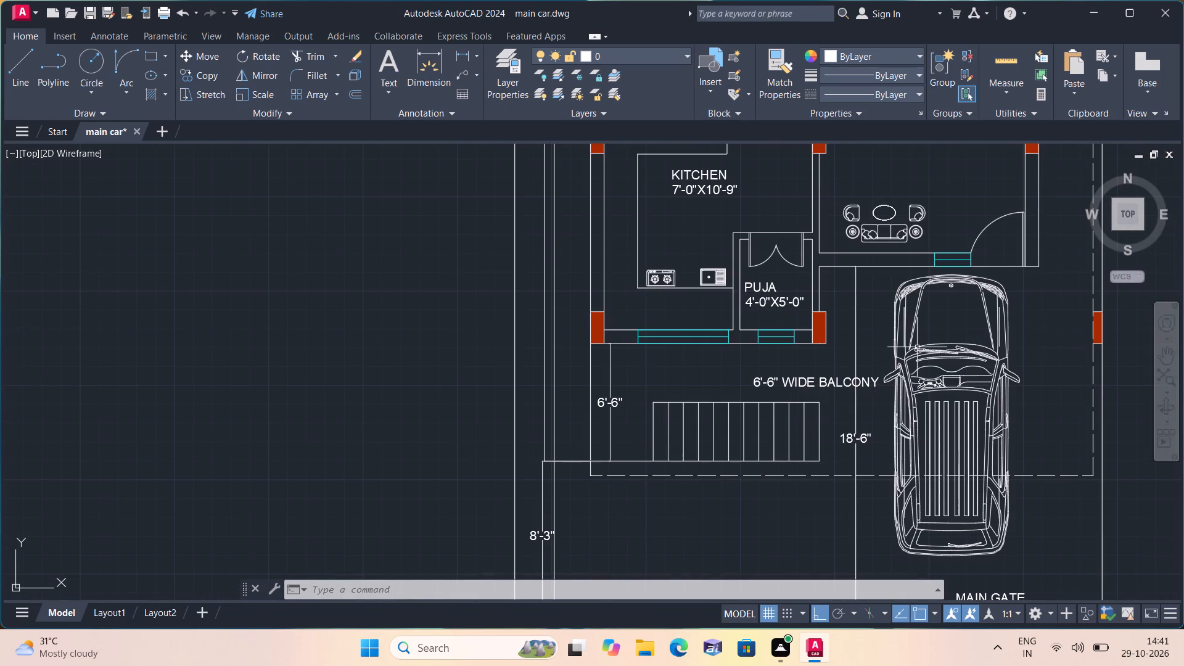
left_click(851, 94)
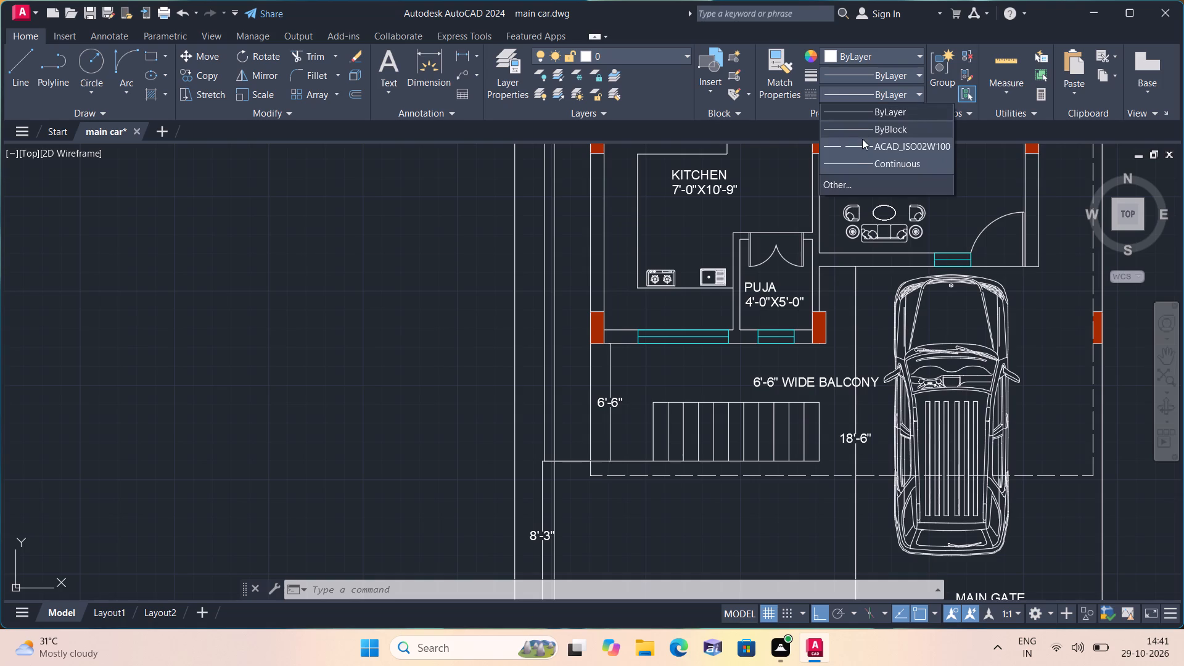
left_click(863, 141)
key("l")
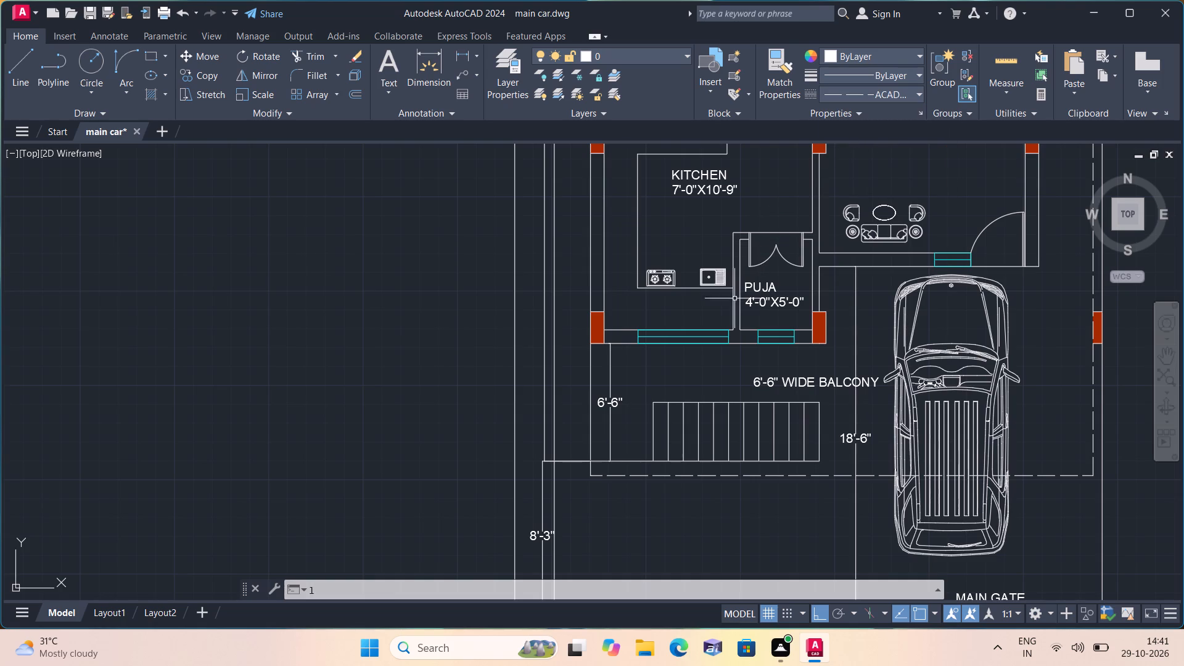
key("space")
left_click(652, 404)
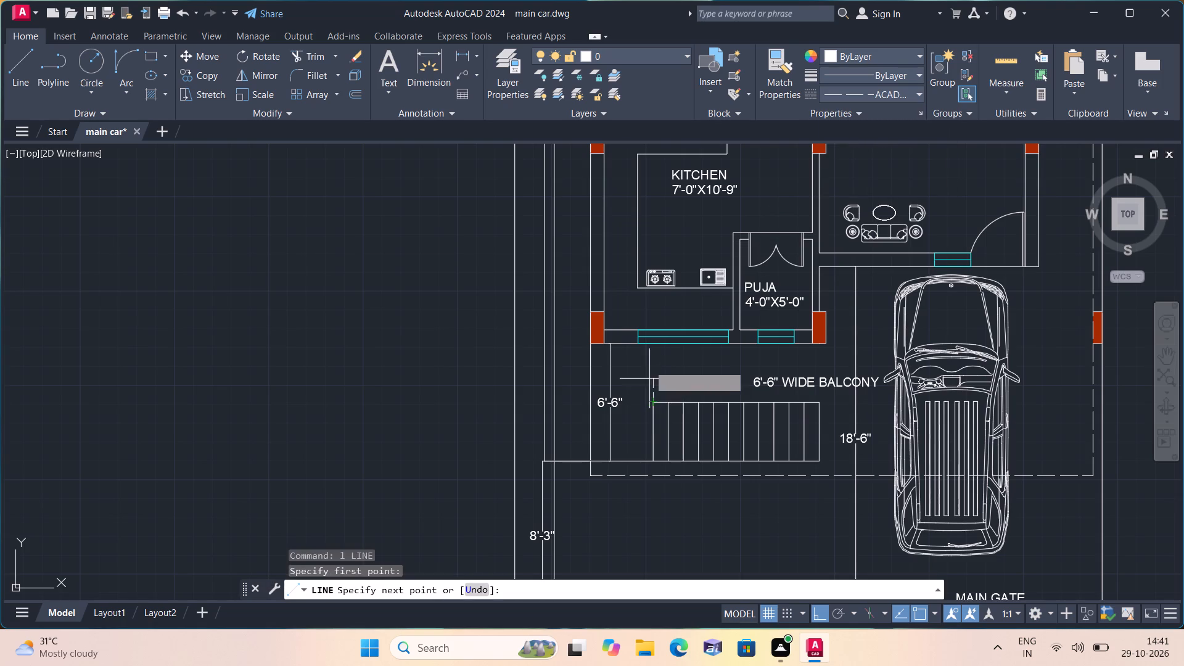
scroll(654, 345, "up", 1)
left_click(654, 345)
key("space")
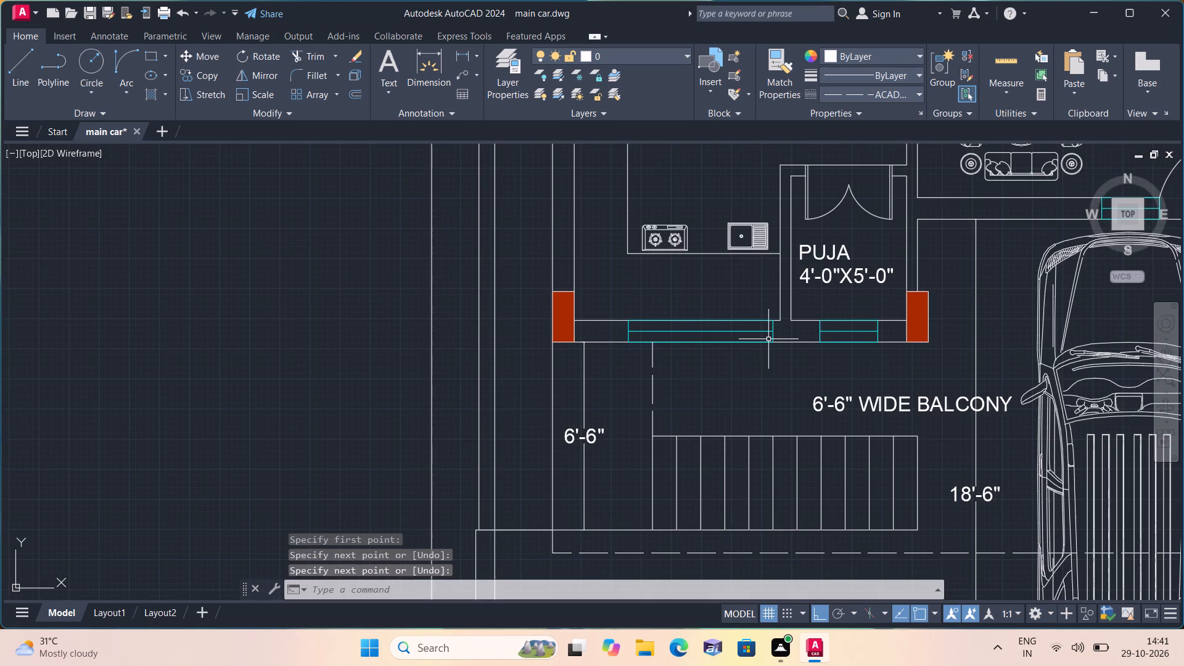
key("Escape")
Offset the dashed line at the stair's west end 10" east six times in succession to start the dashed treads.
key("i")
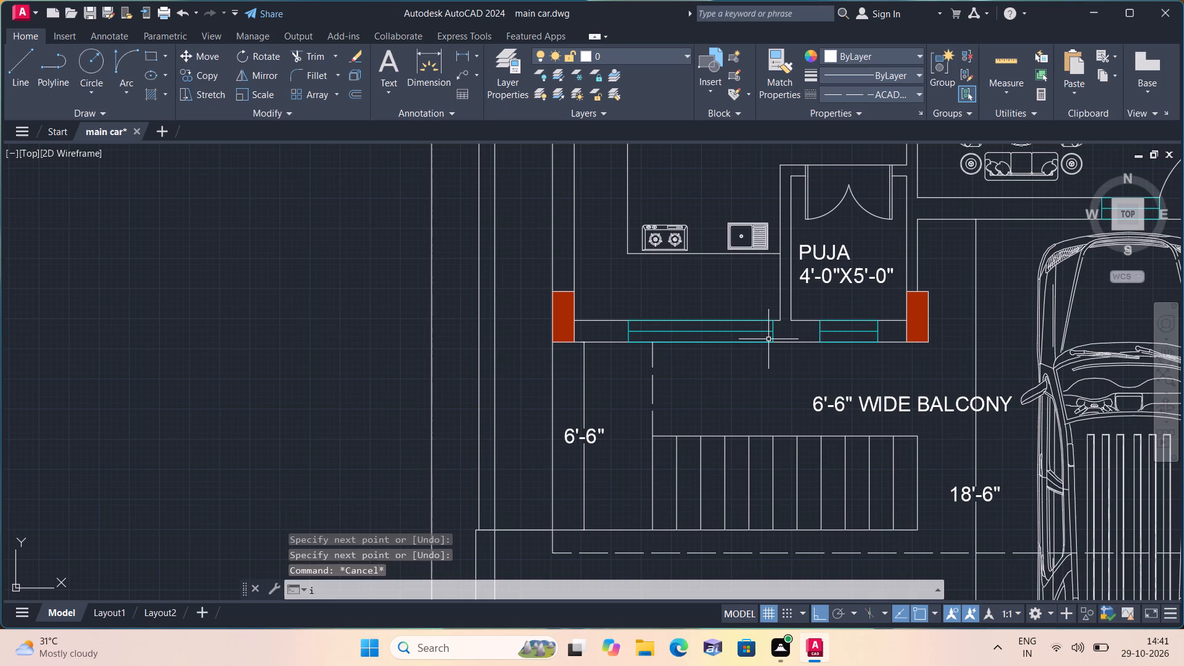
key("BackSpace")
type("offset 10\"")
key("space")
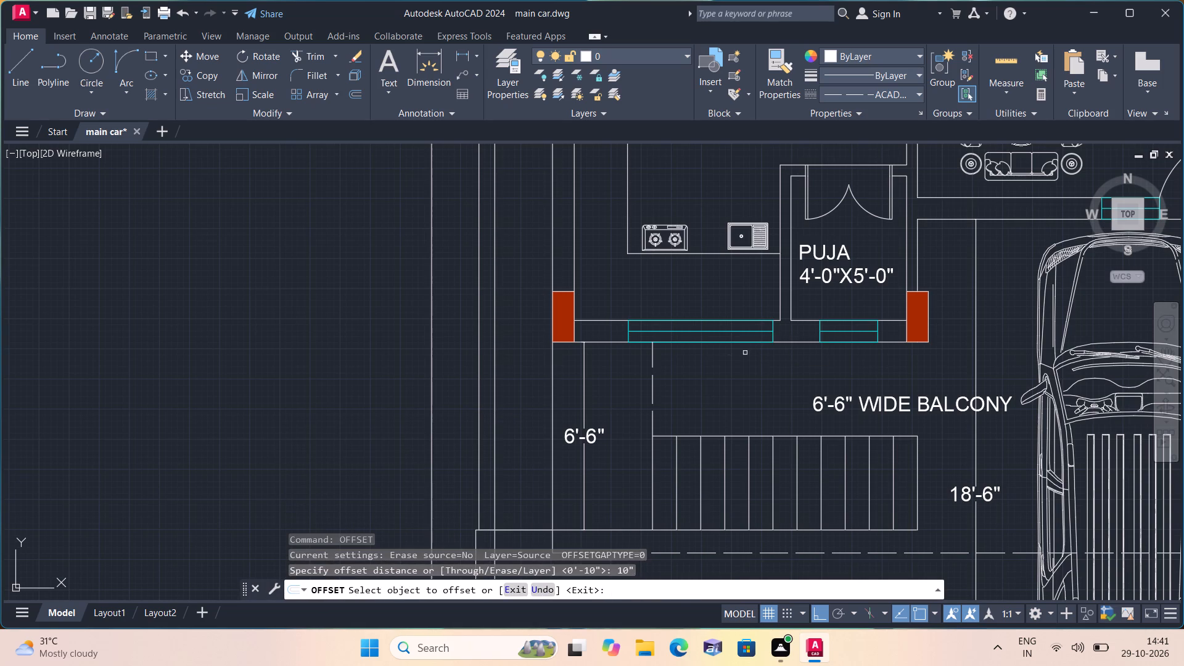
left_click(653, 367)
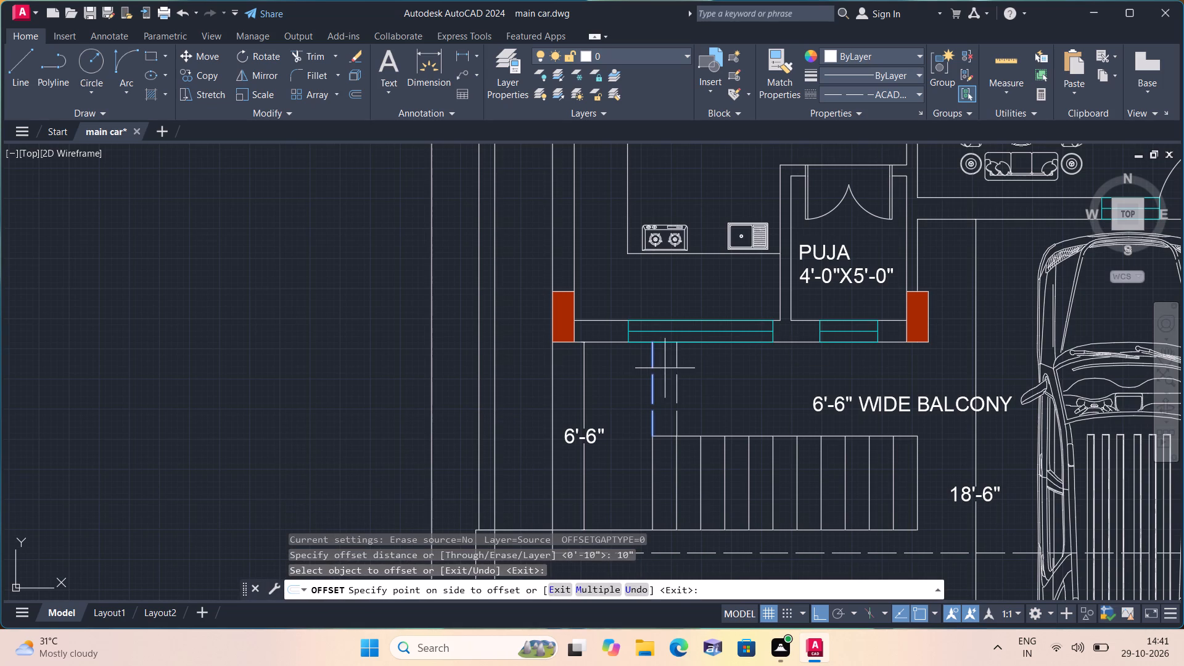
left_click(676, 370)
left_click(680, 371)
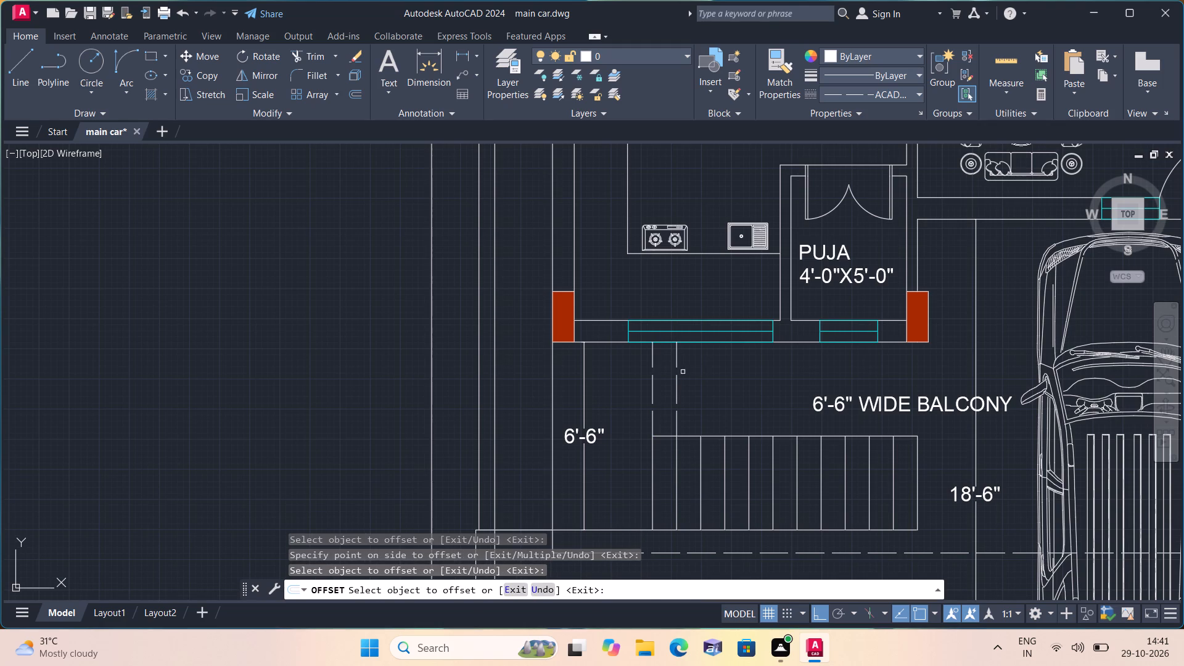
left_click(676, 364)
left_click(688, 371)
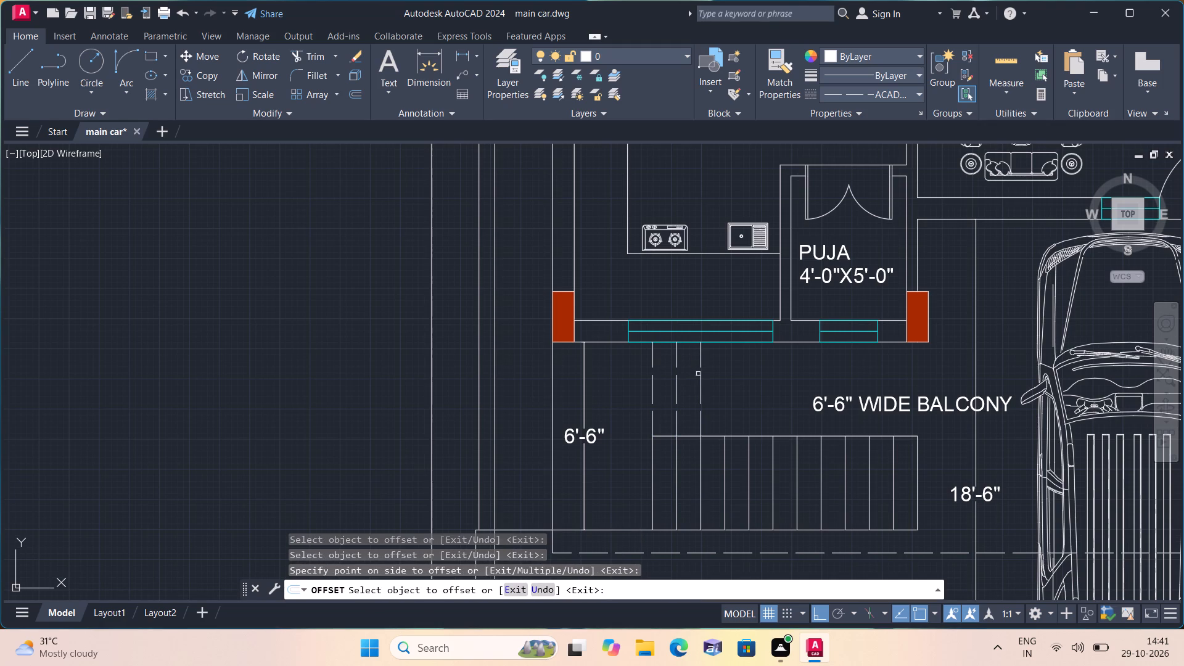
left_click(700, 374)
left_click(712, 376)
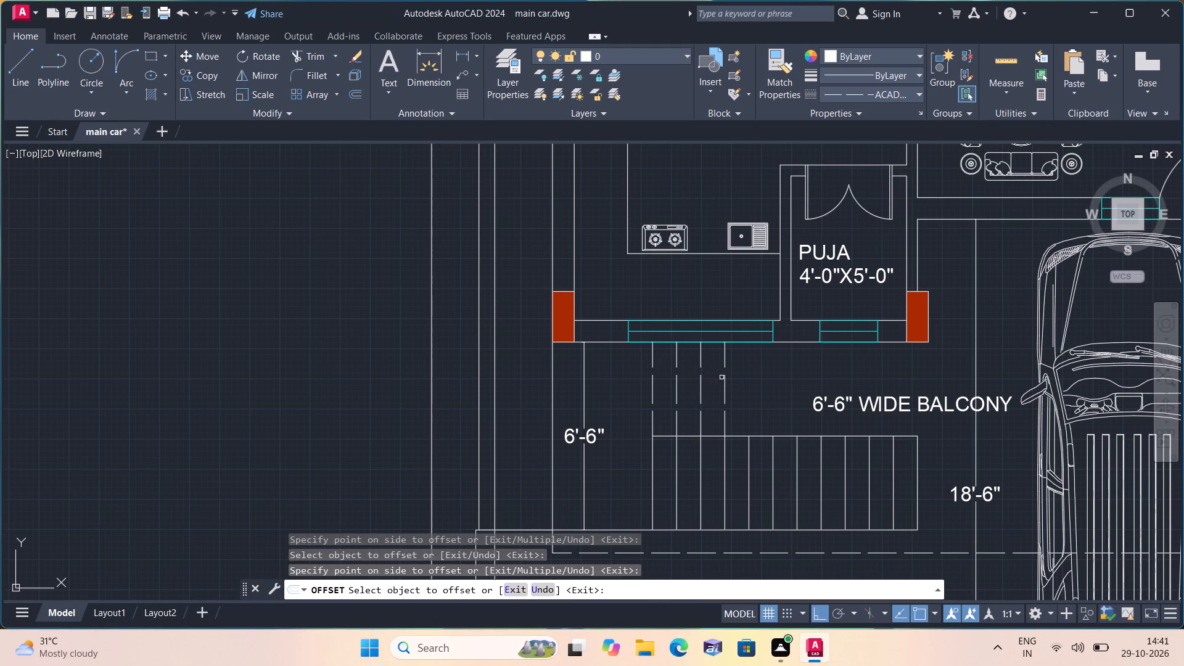
left_click(726, 378)
left_click(746, 382)
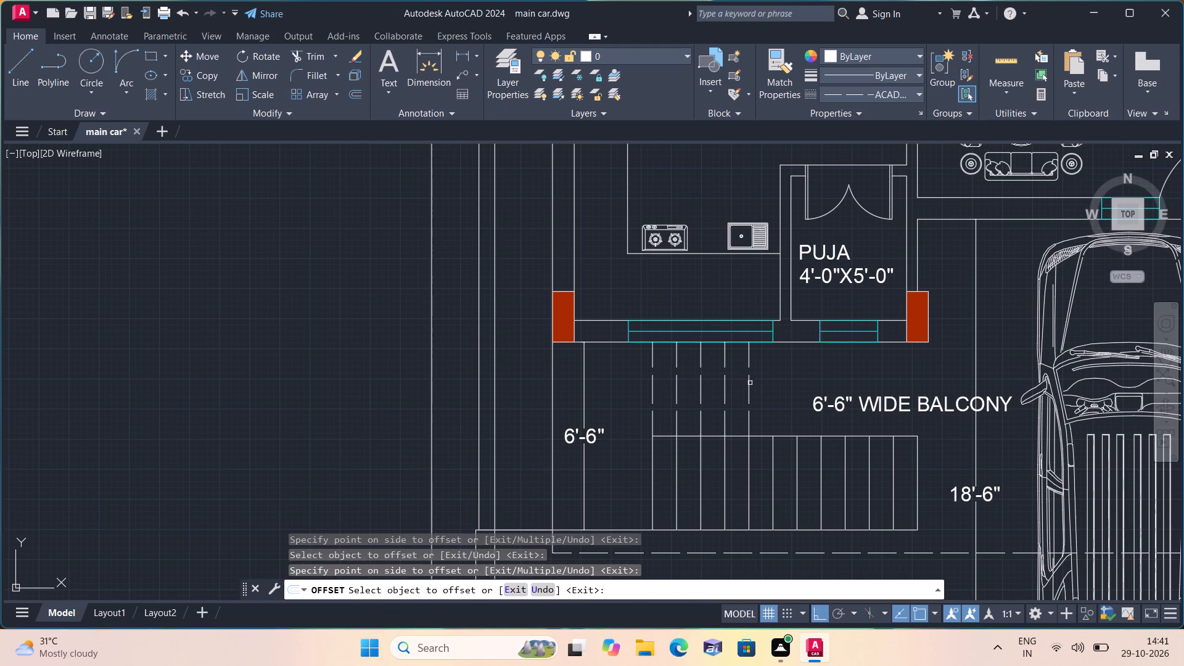
left_click(750, 383)
left_click(772, 383)
left_click(772, 383)
left_click(772, 383)
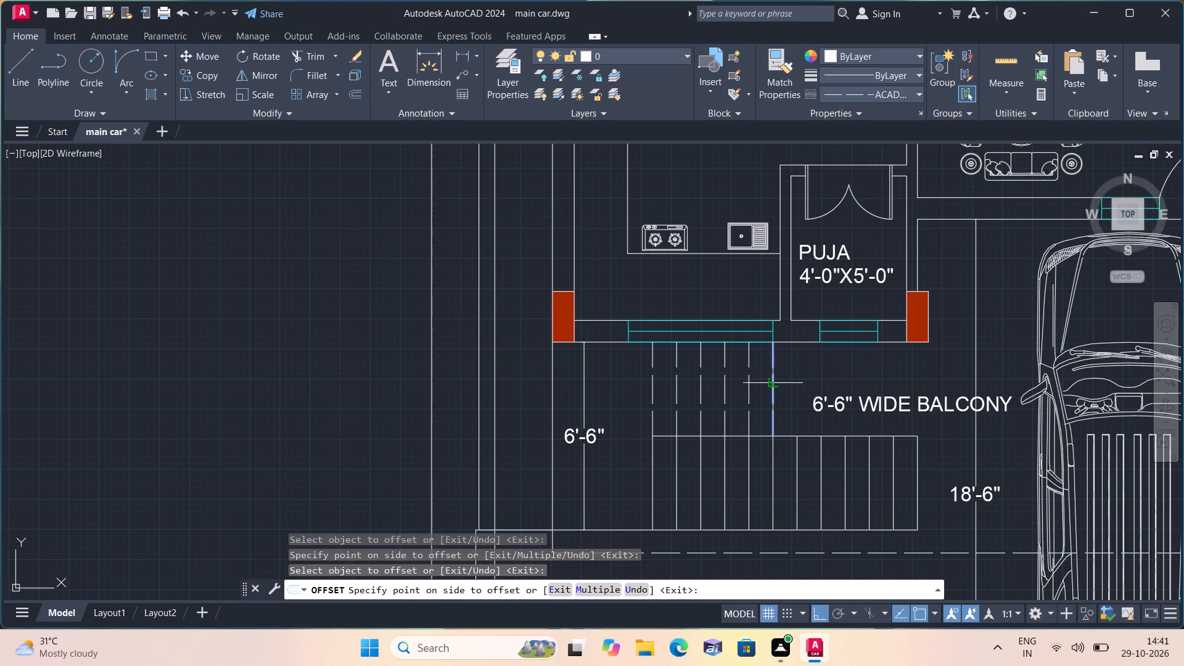
left_click(792, 384)
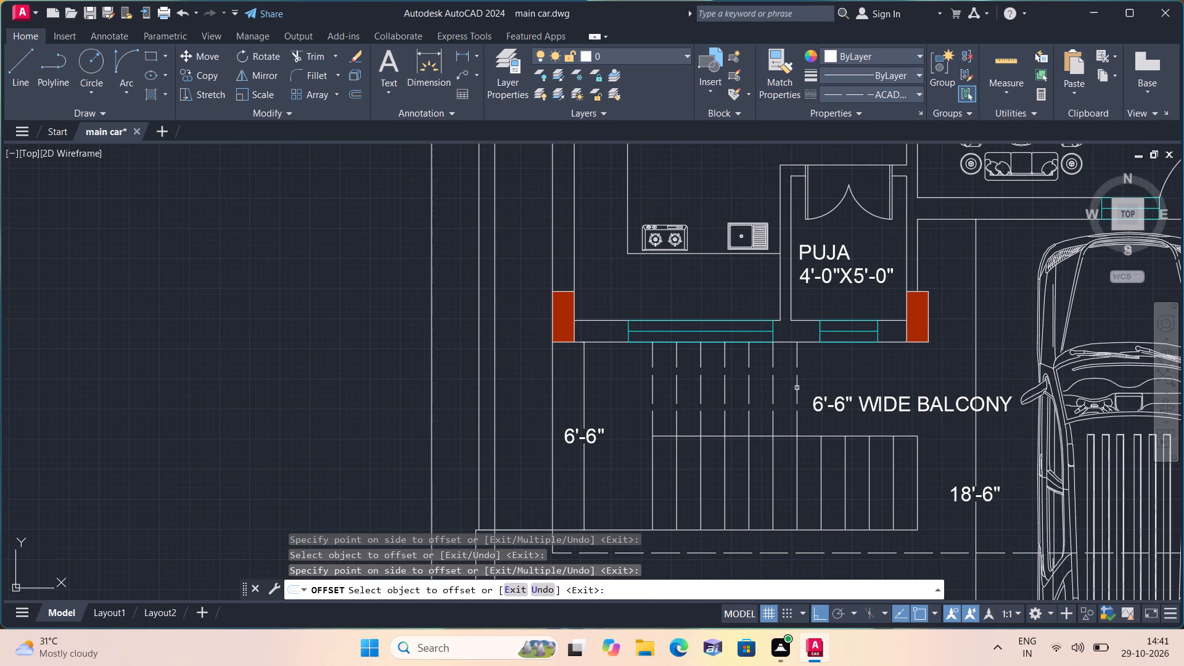
Continue the 10" offsets eastward from the easternmost dashed tread until the dashed flight reaches the stair's east edge.
left_click(797, 388)
left_click(818, 390)
left_click(820, 390)
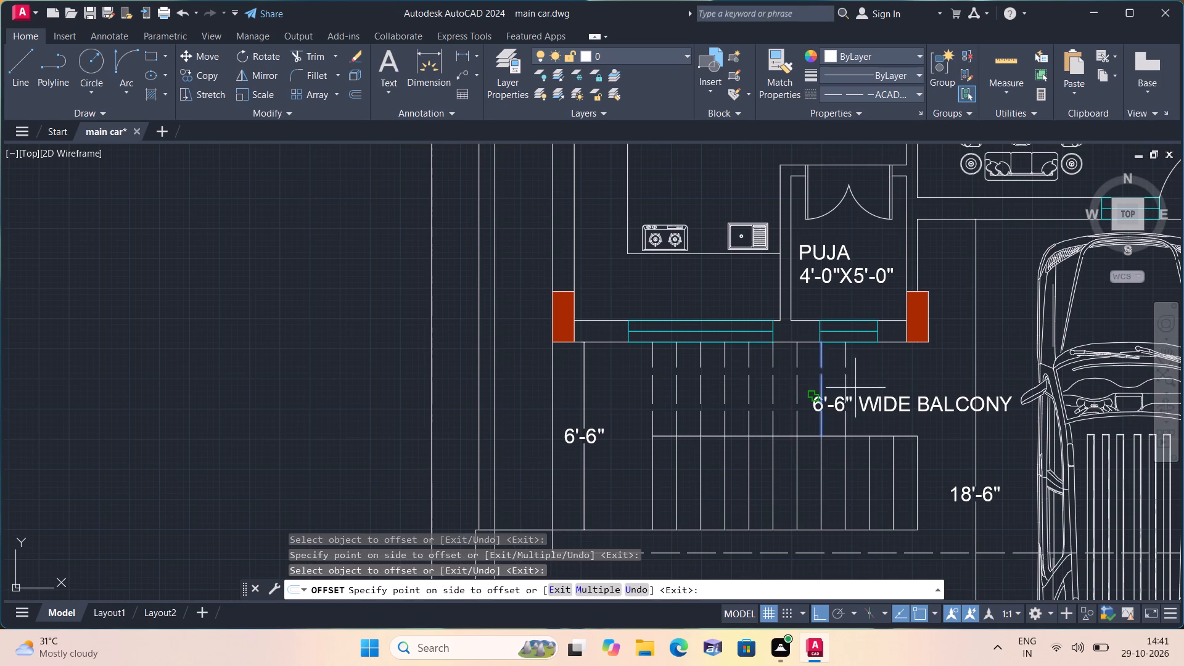
left_click(857, 388)
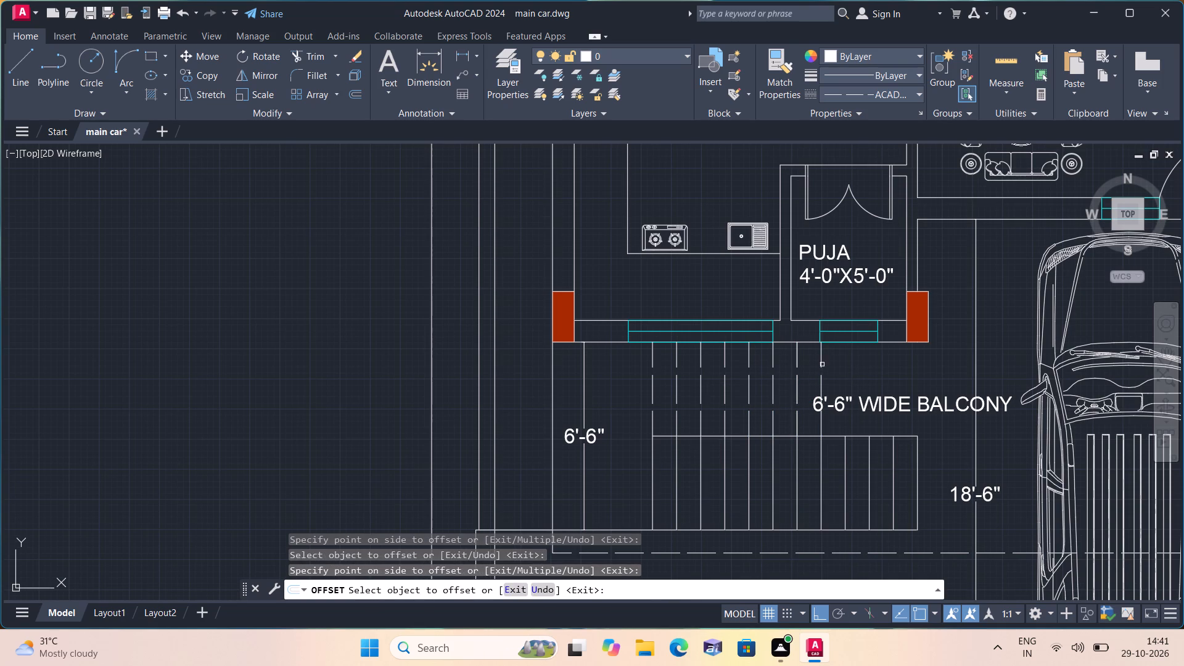
left_click(822, 364)
left_click(844, 366)
left_click(846, 368)
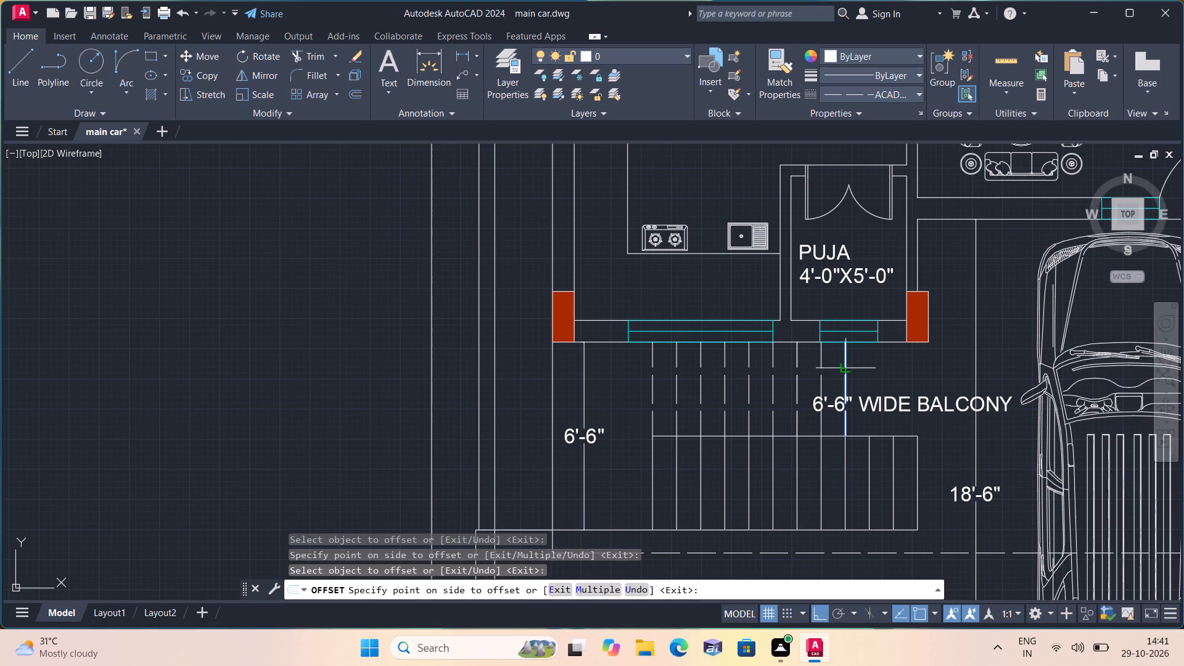
left_click(869, 372)
left_click(871, 368)
left_click(906, 376)
left_click(894, 363)
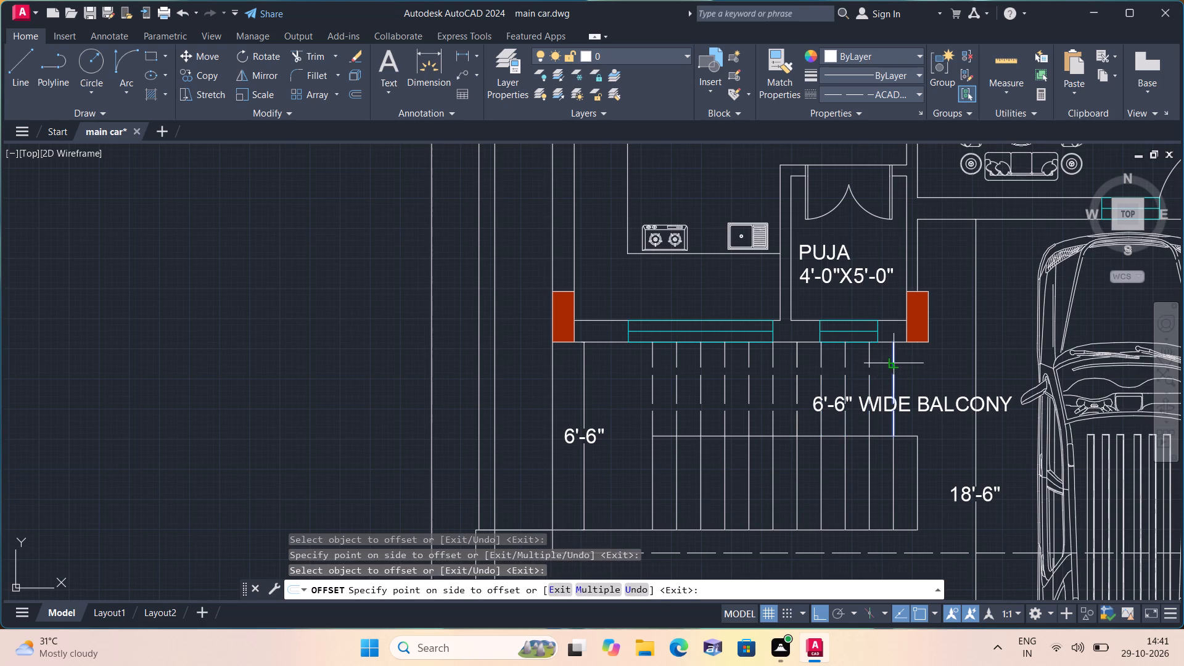
left_click(929, 372)
key("space")
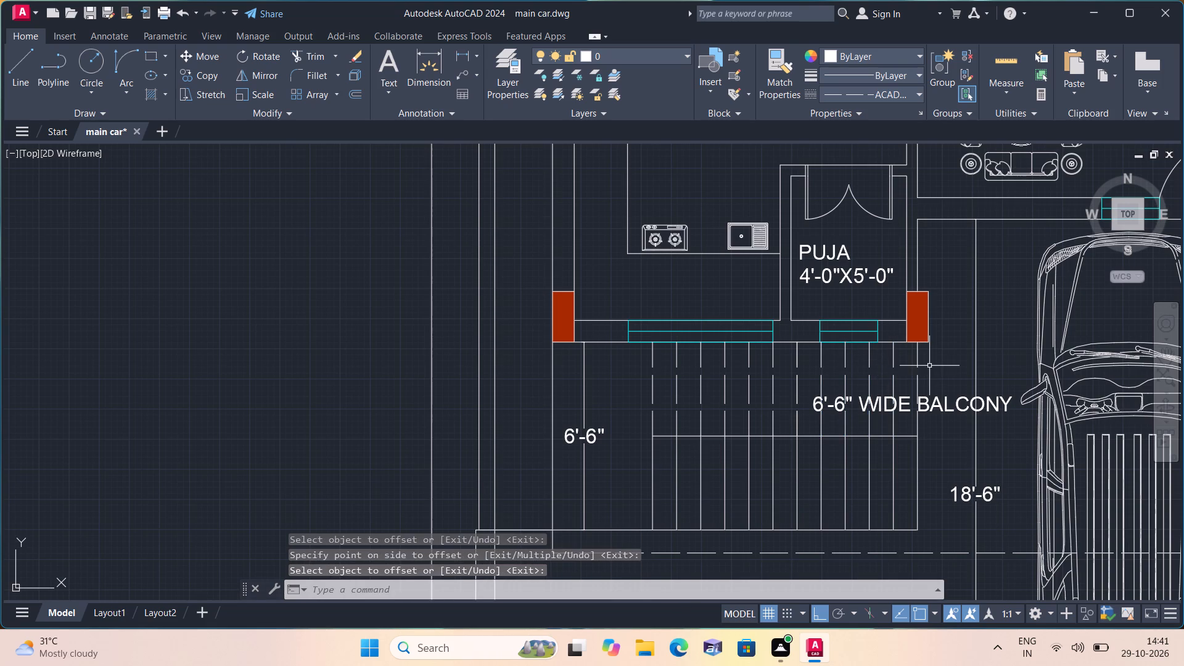
Set the linetype to ByLayer and draw a horizontal line from the midpoint of the solid flight's east edge, four treads west.
scroll(913, 368, "down", 3)
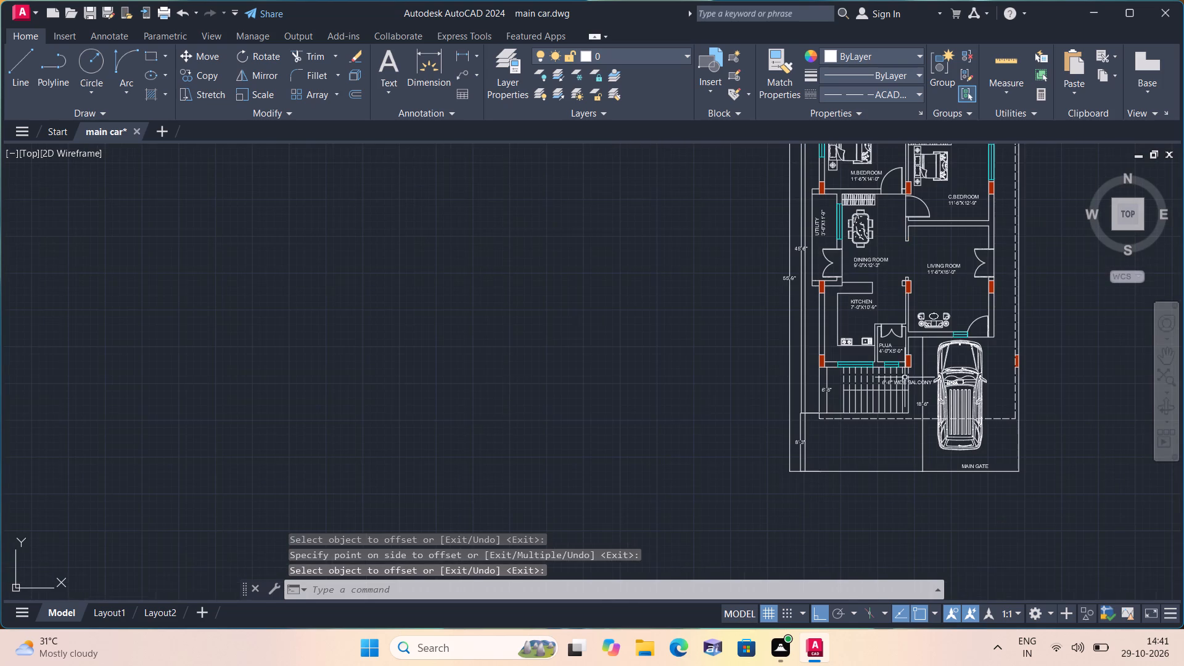
middle_click_drag(934, 406, 692, 482)
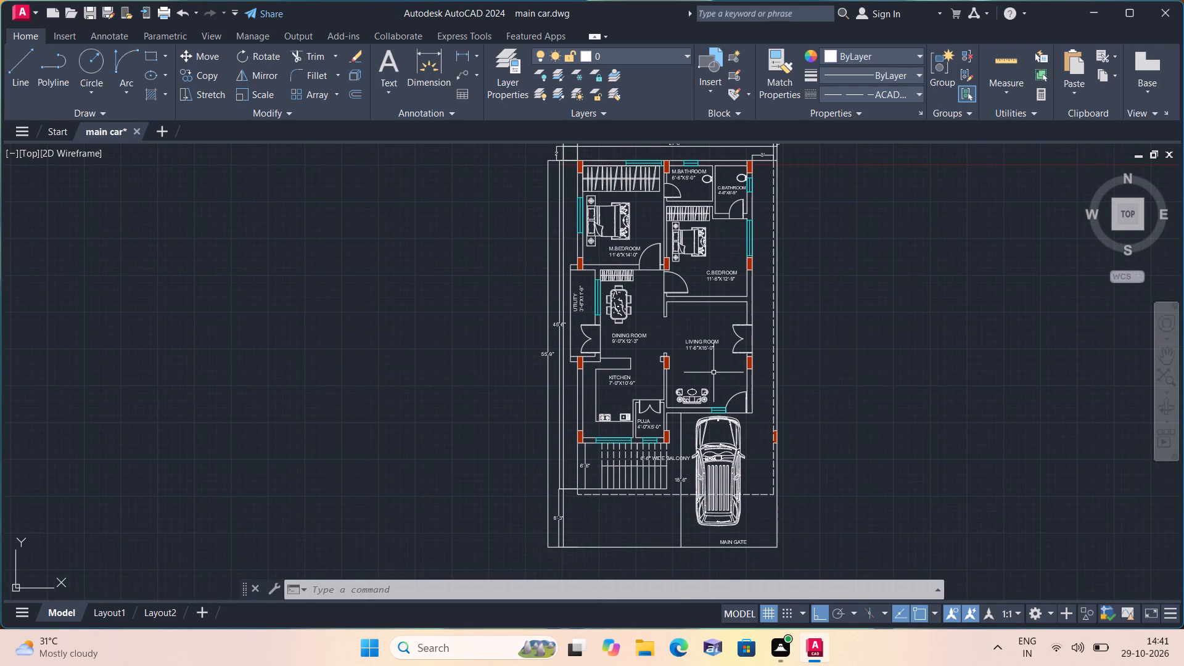
scroll(675, 404, "up", 1)
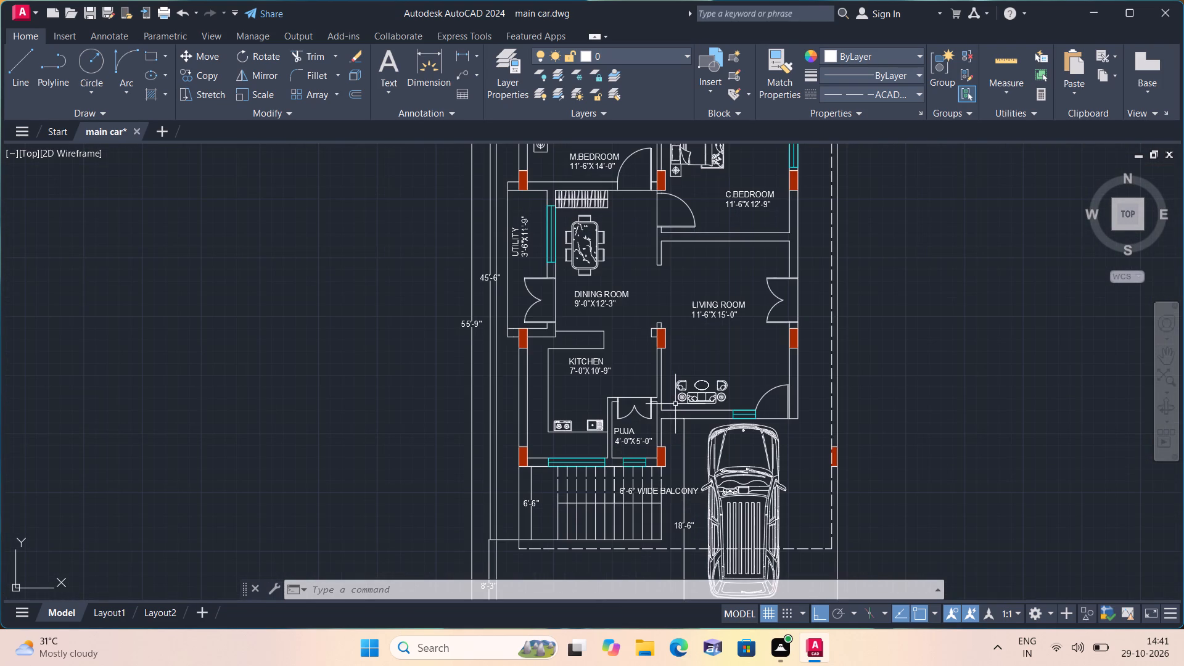
middle_click_drag(725, 413, 704, 356)
scroll(704, 356, "up", 1)
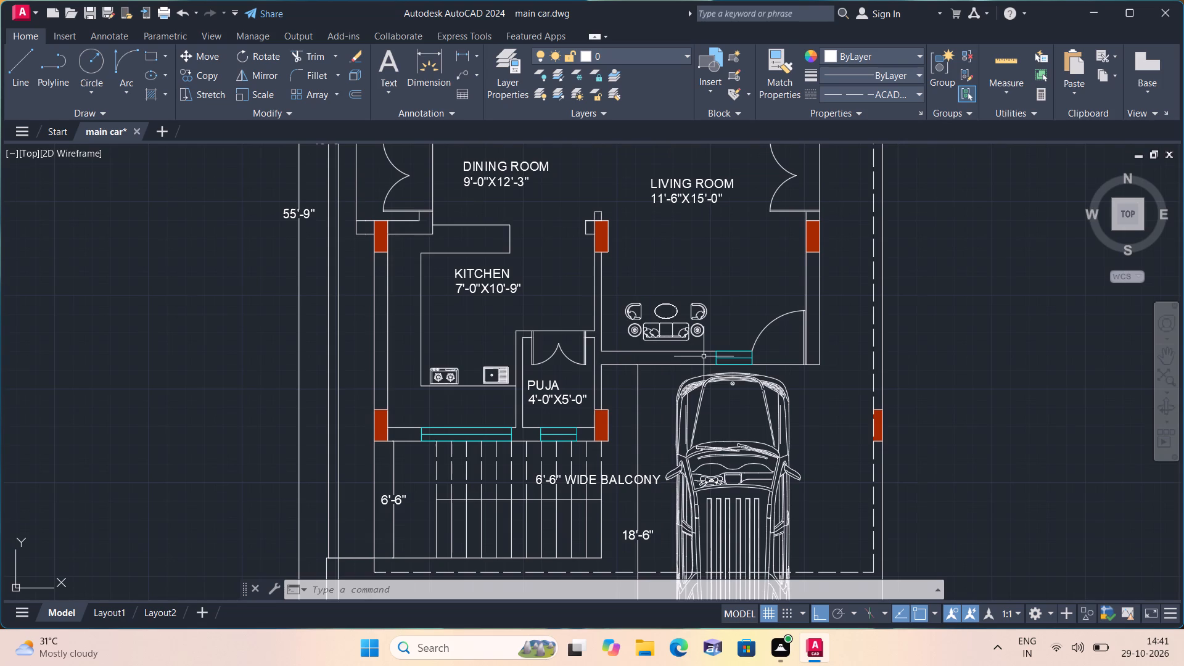
left_click(869, 95)
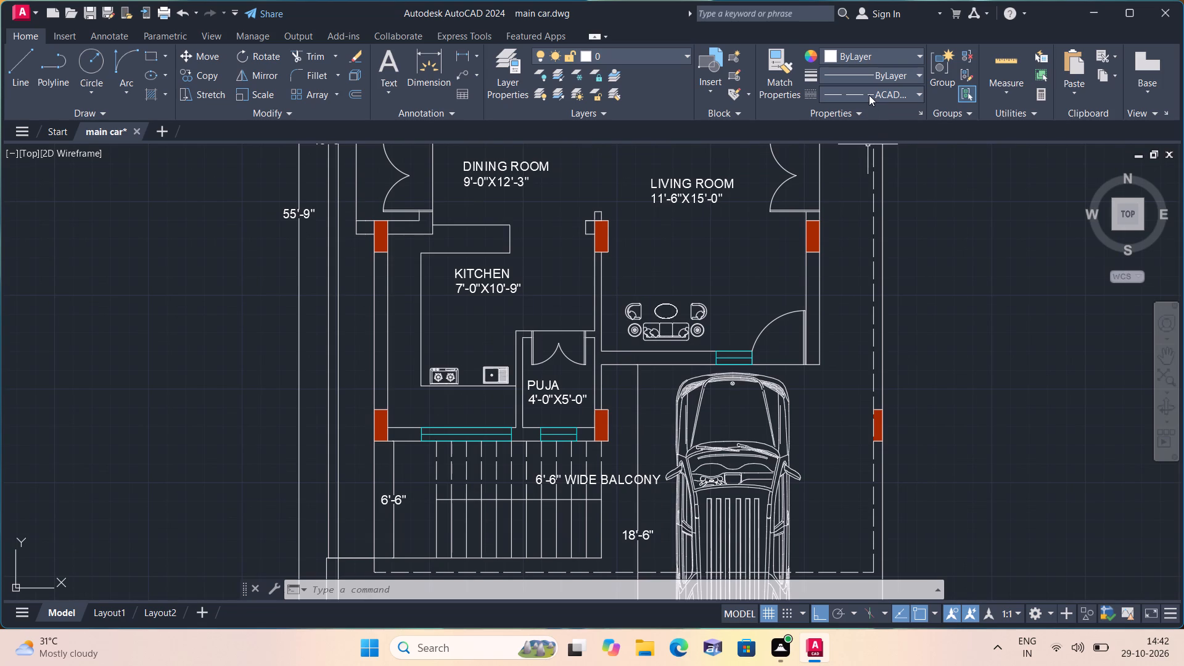
left_click(868, 110)
key("l")
key("space")
middle_click_drag(666, 447, 664, 426)
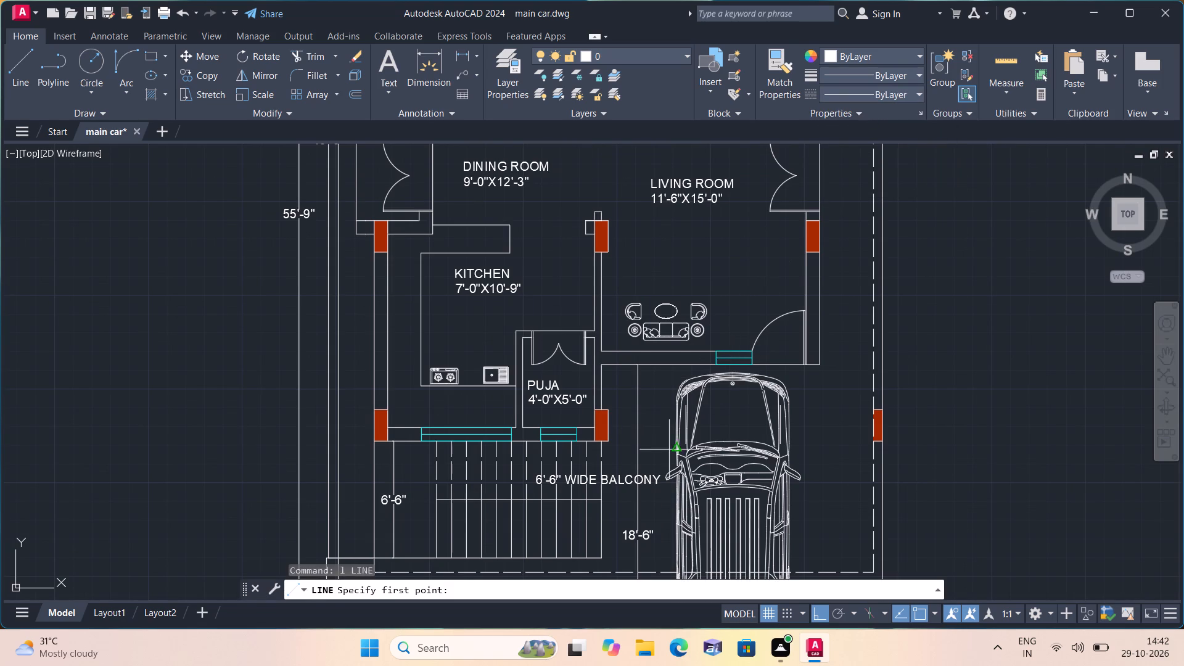
middle_click_drag(664, 426, 730, 315)
scroll(673, 399, "up", 1)
left_click(661, 397)
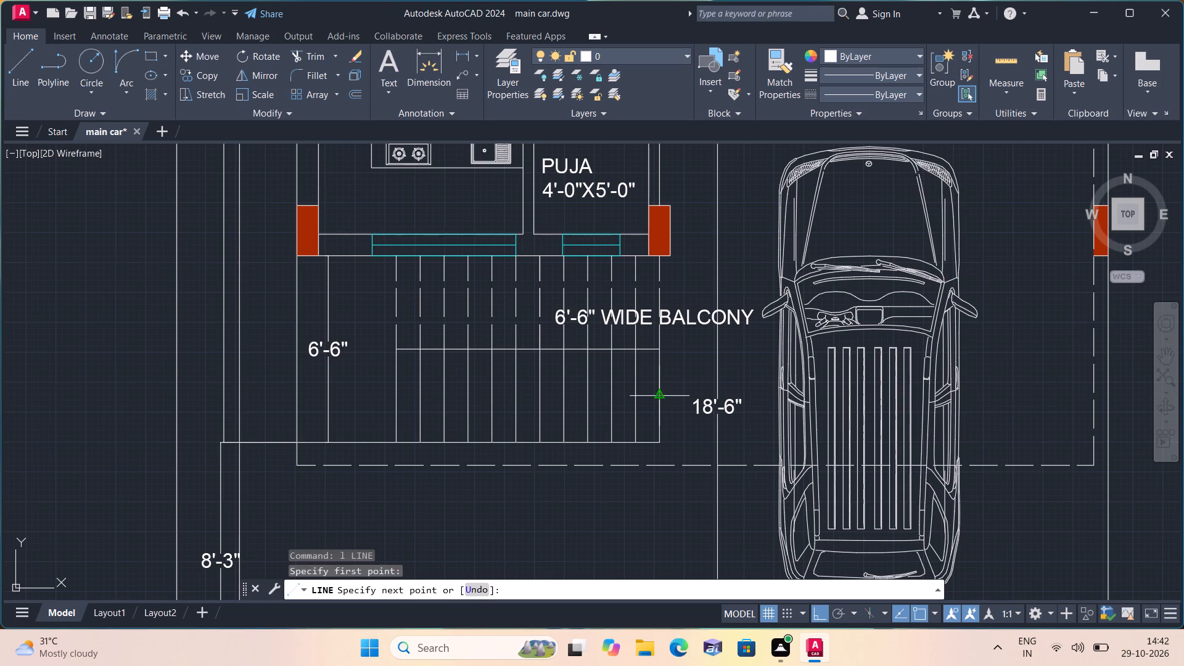
left_click(568, 393)
With Ortho off, draw the north half of an arrowhead at the line's west end as two slanted segments returning to the line.
scroll(569, 392, "up", 2)
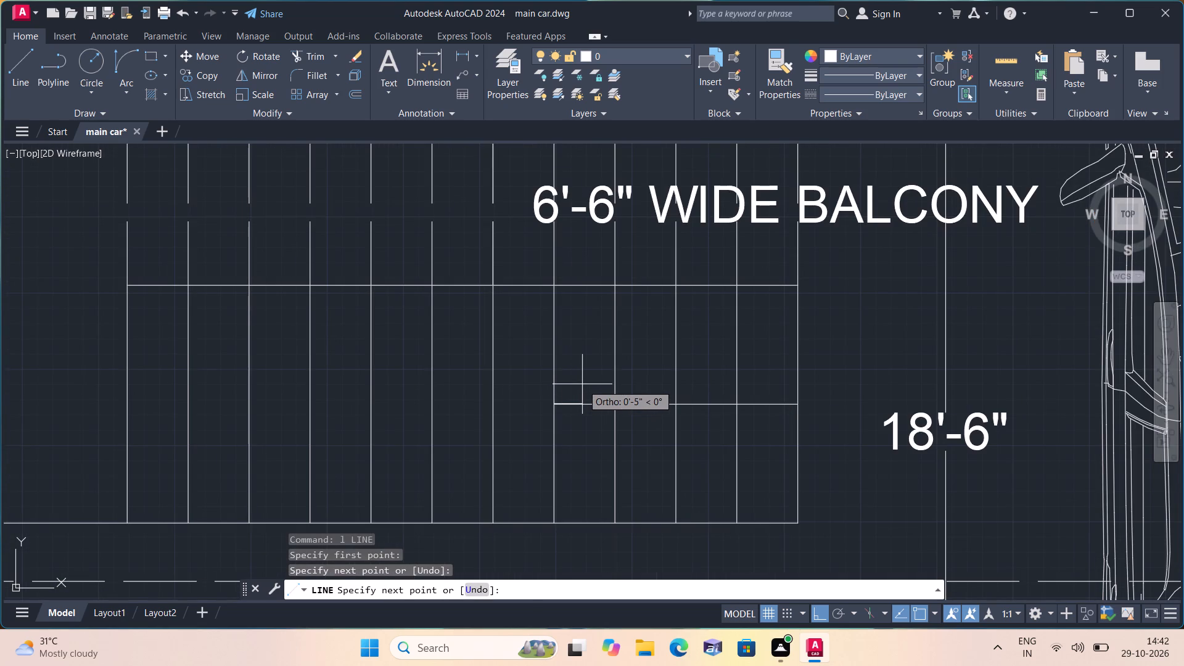
key("F8")
left_click(584, 383)
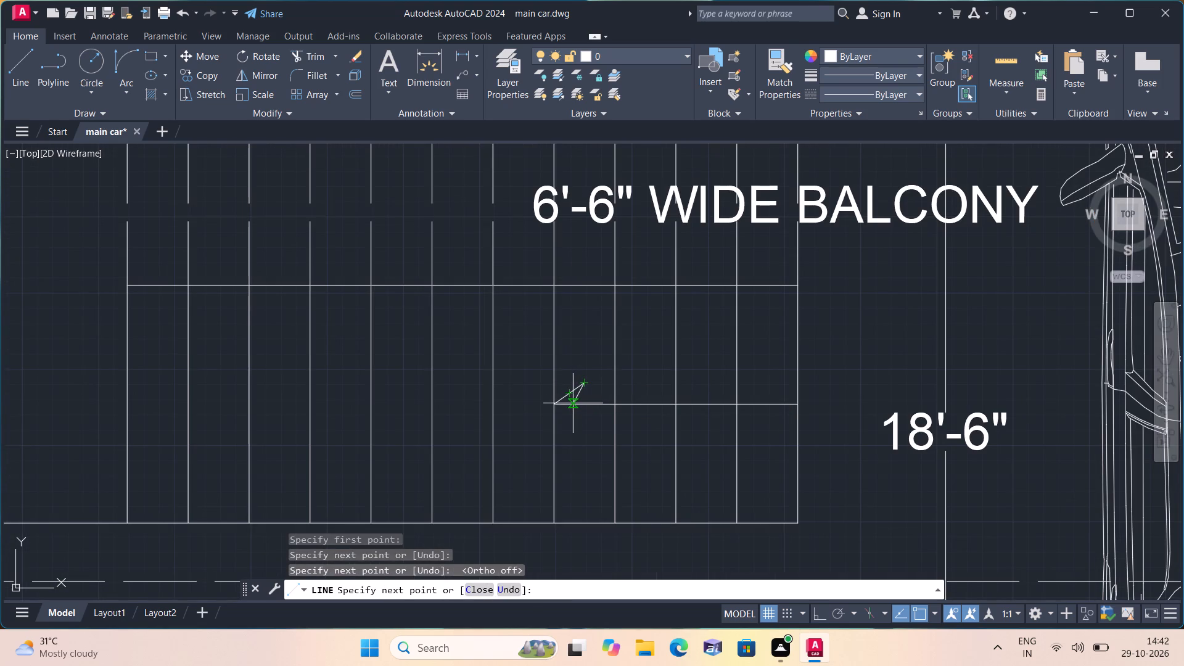
left_click(572, 405)
key("space")
Mirror the half arrowhead about the horizontal arrow line with Ortho on, keeping the source objects.
scroll(595, 403, "up", 2)
left_click_drag(593, 394, 582, 380)
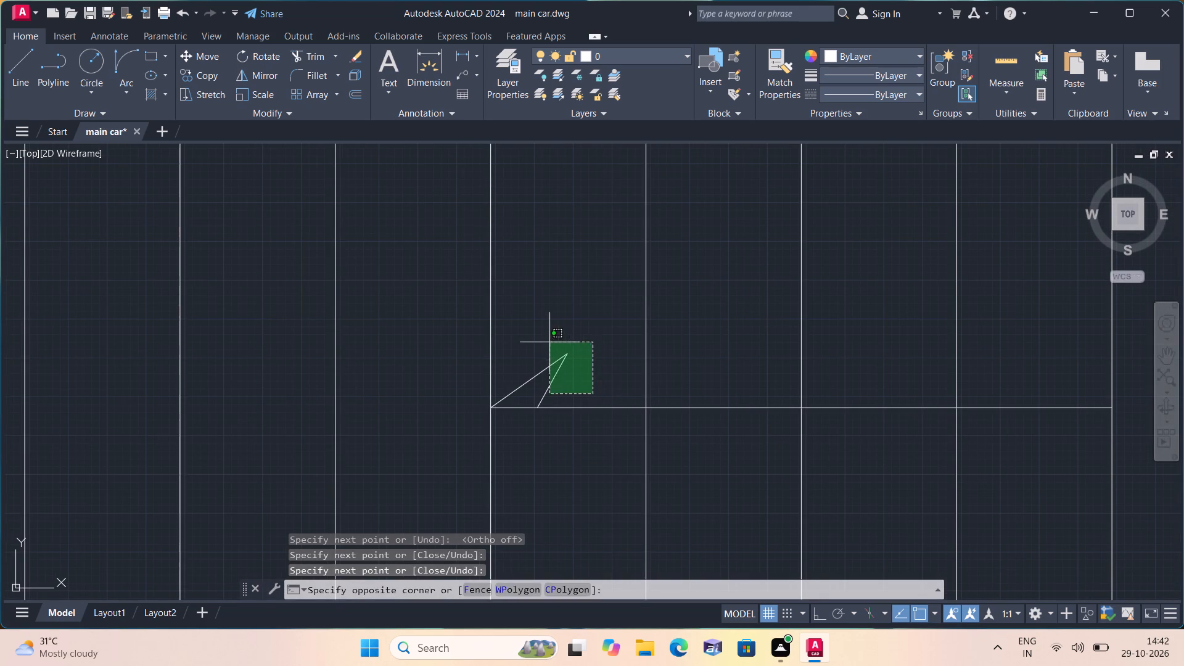
left_click(546, 338)
left_click(267, 75)
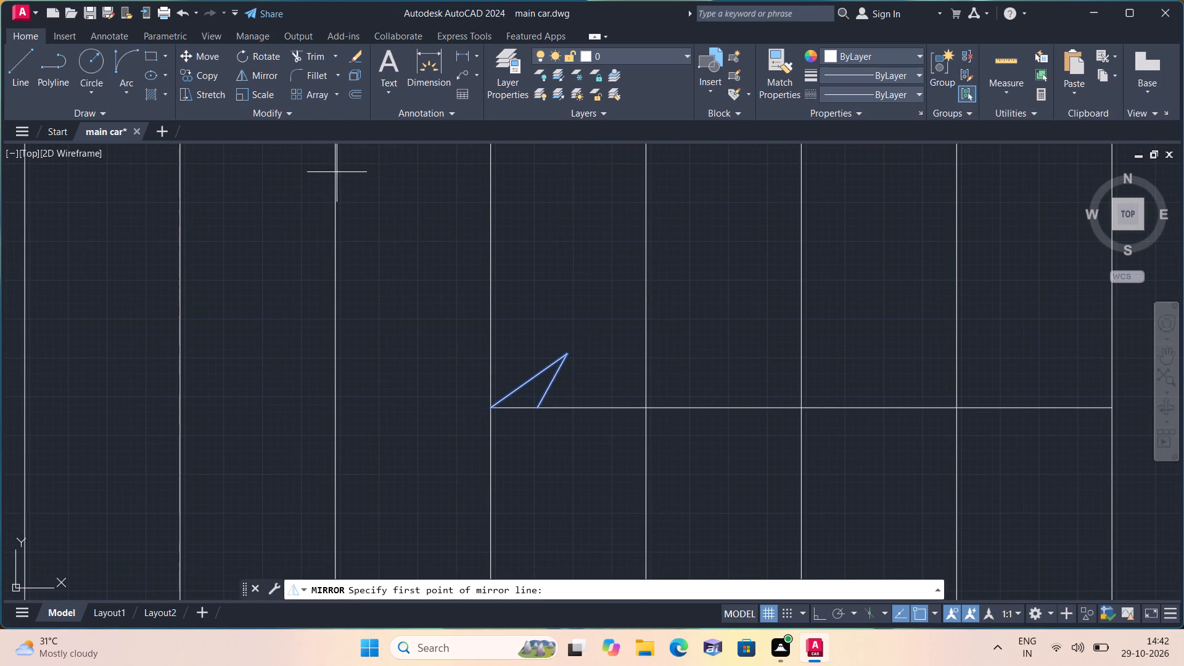
key("F8")
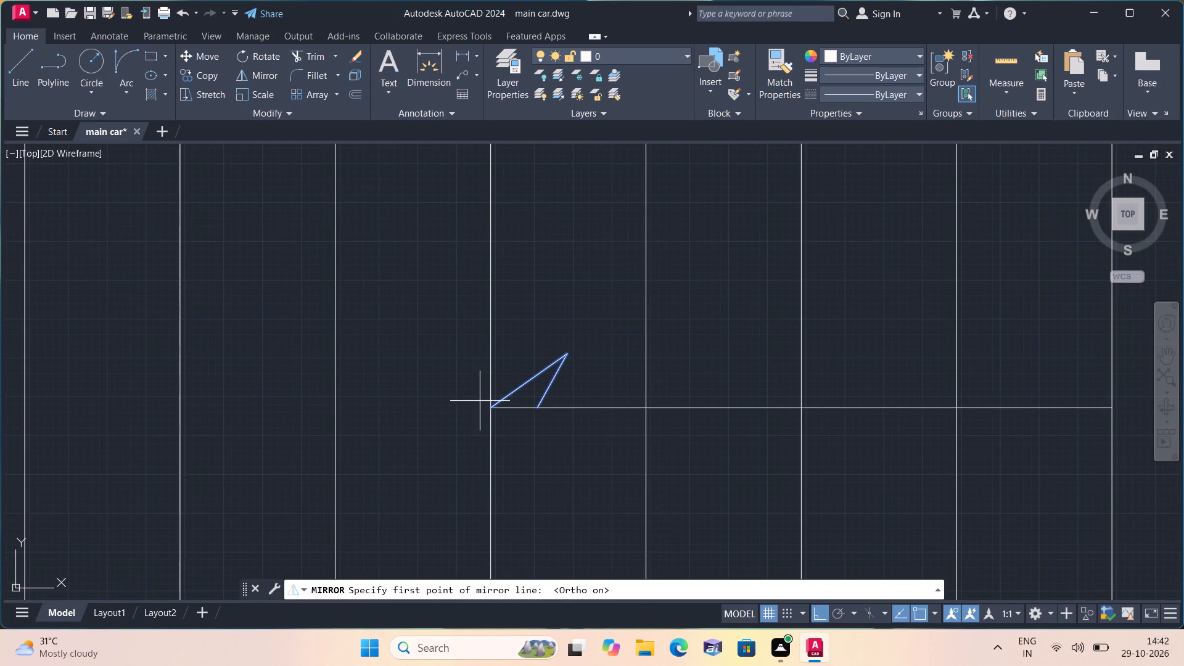
left_click(490, 406)
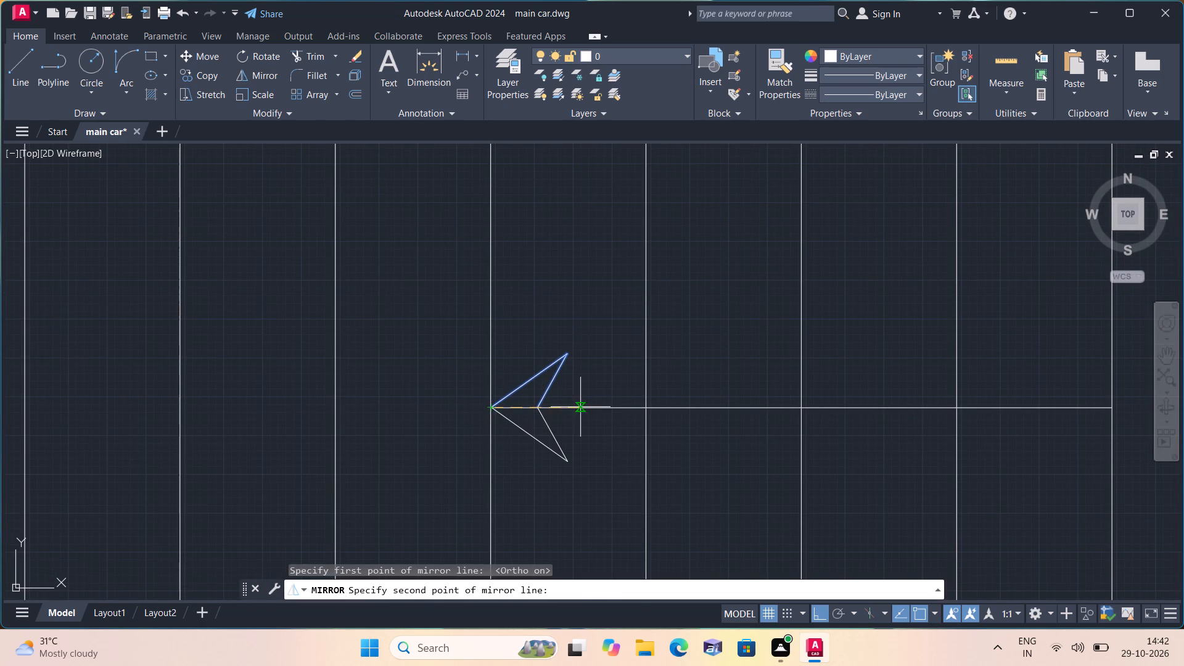
left_click(581, 407)
type("n")
key("space")
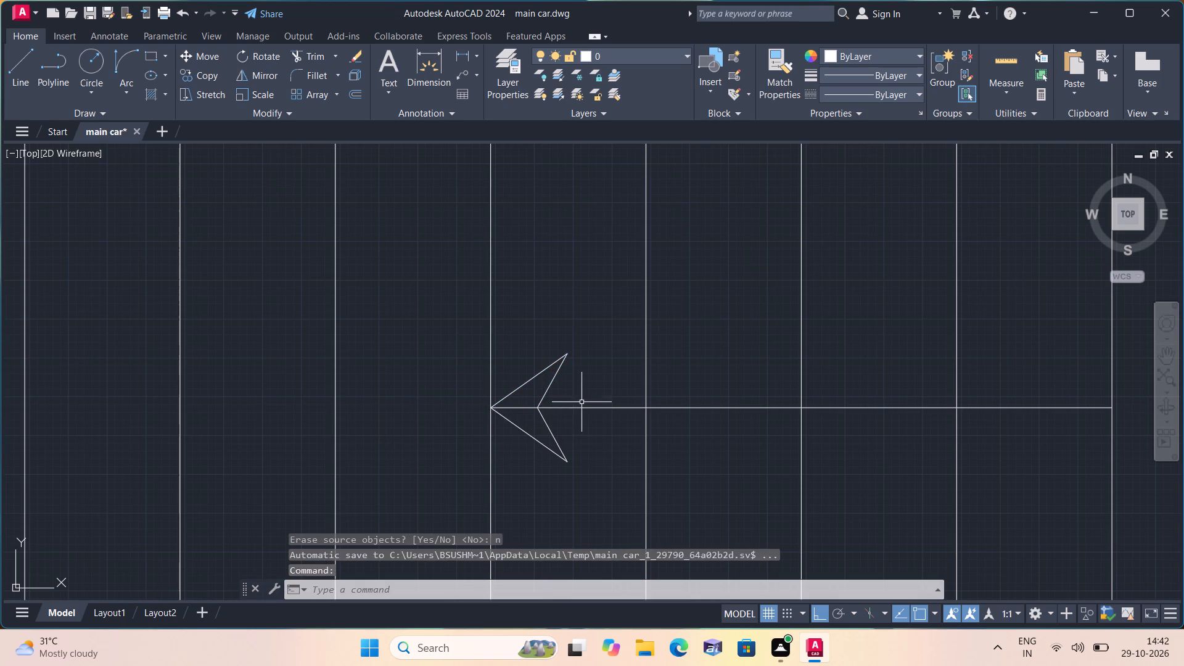
Add a multiline text label UP just east of the solid flight's direction arrow, outside the stair's east edge.
scroll(582, 405, "down", 1)
scroll(471, 347, "down", 4)
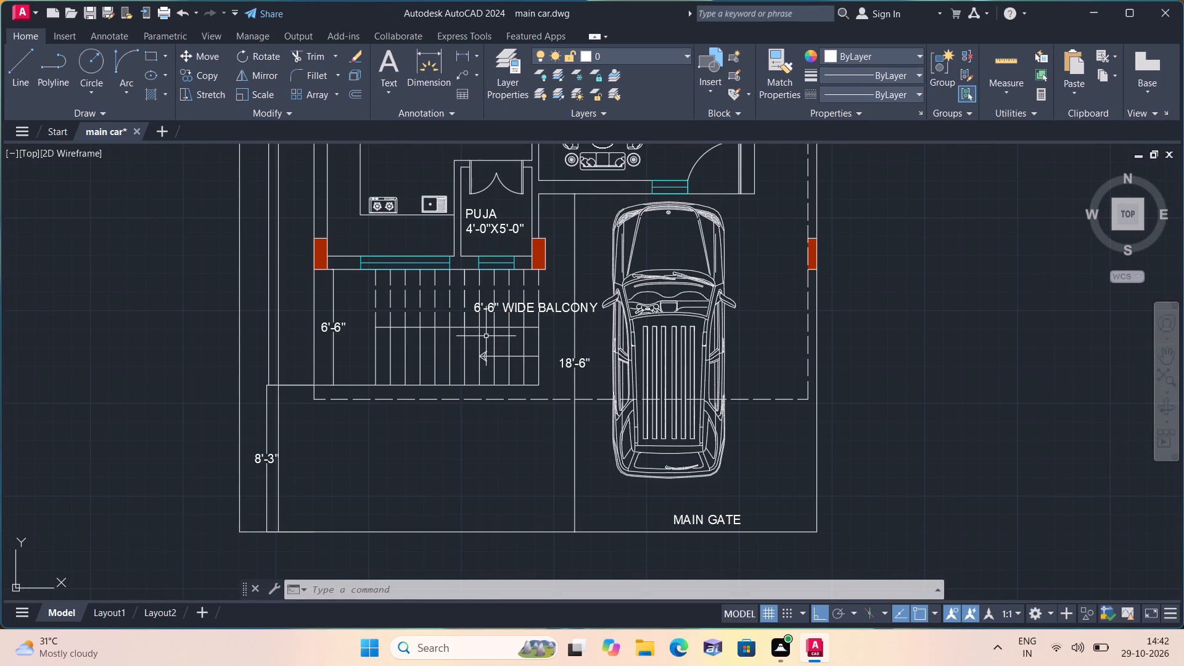
scroll(430, 349, "up", 1)
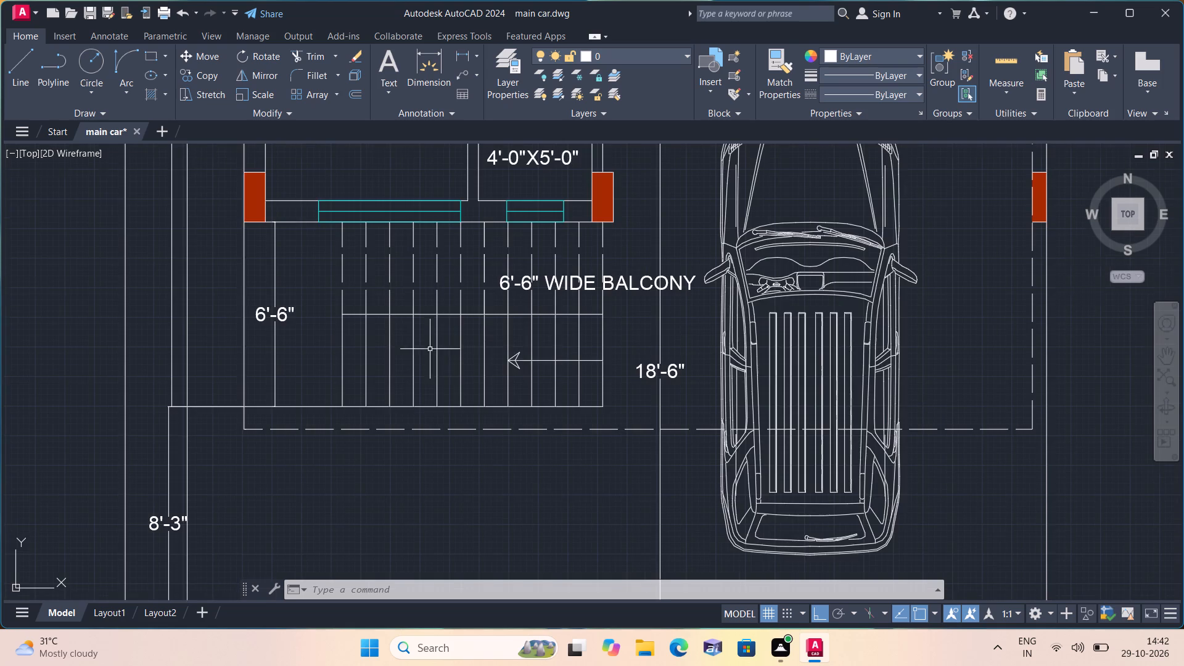
key("m")
key("t")
key("space")
scroll(565, 349, "up", 1)
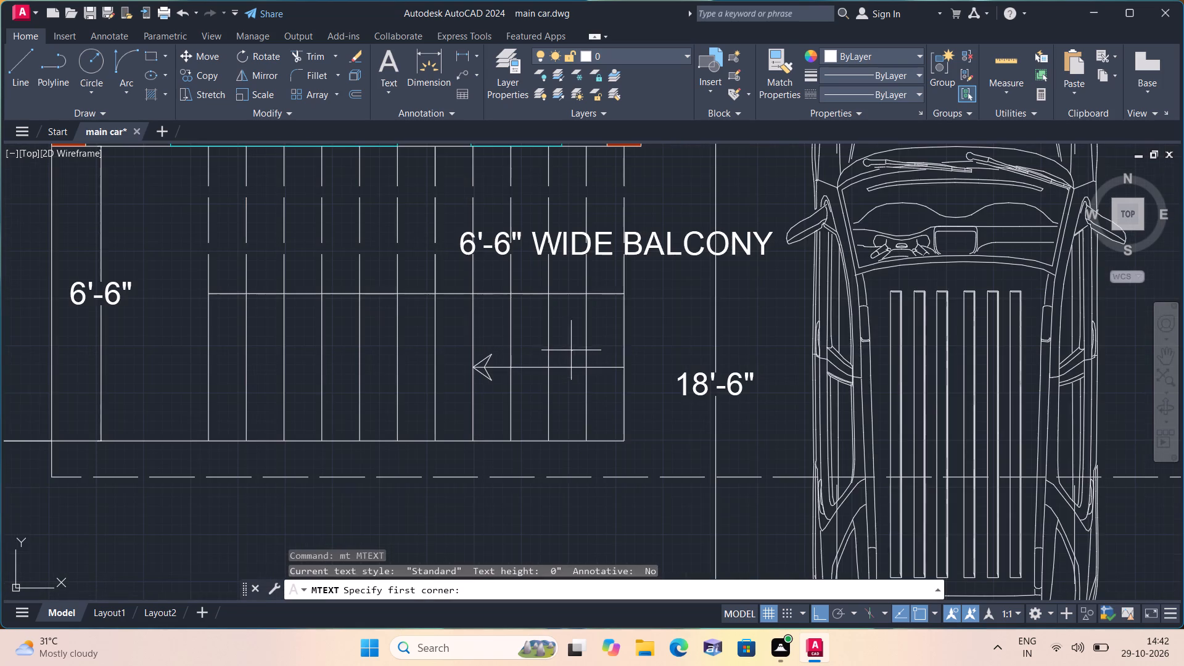
triple_click(644, 369)
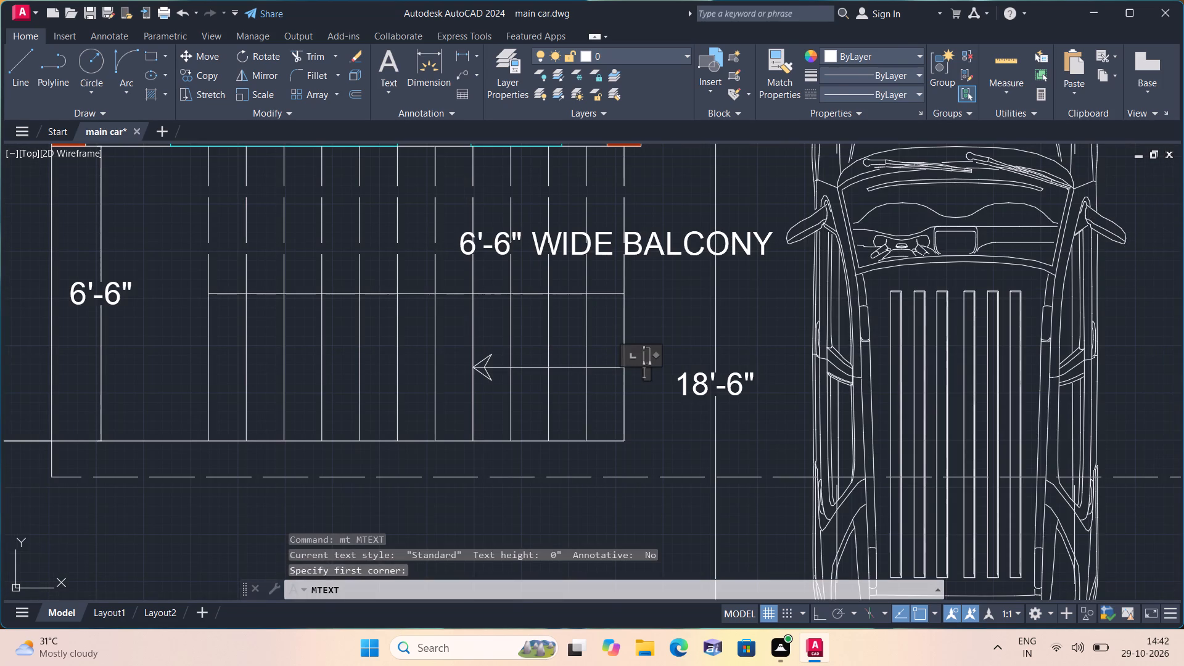
type("UP")
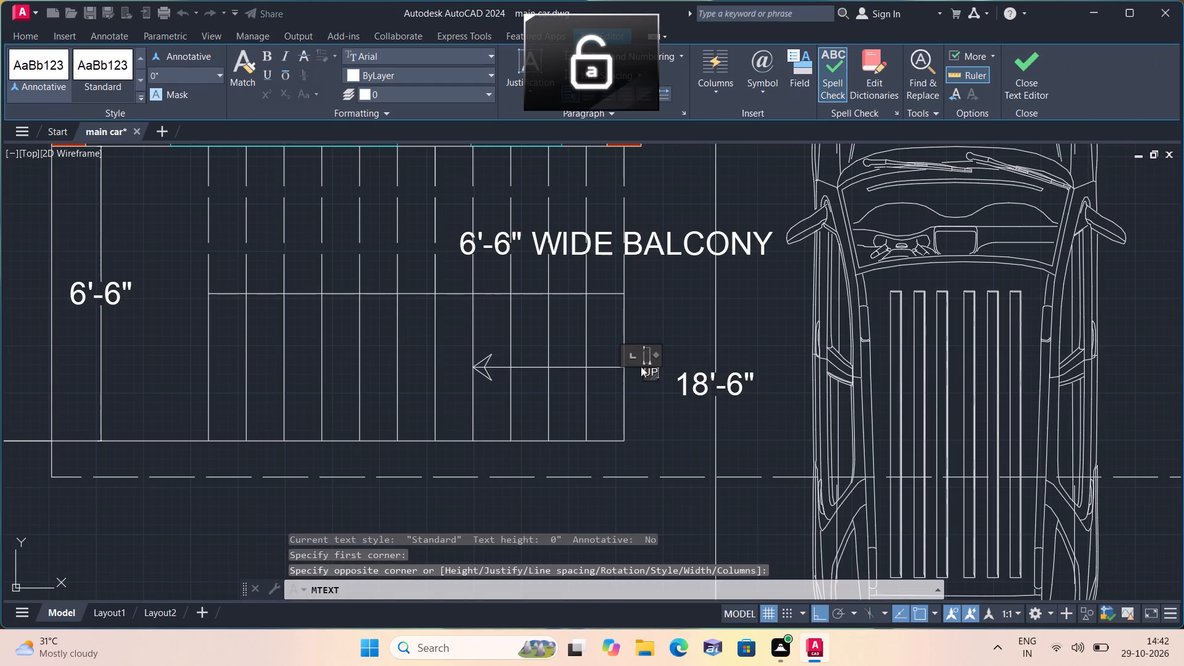
scroll(646, 381, "up", 1)
left_click(649, 397)
Set the UP label's text height to 6".
scroll(654, 393, "up", 2)
left_click_drag(654, 389, 652, 376)
left_click(620, 282)
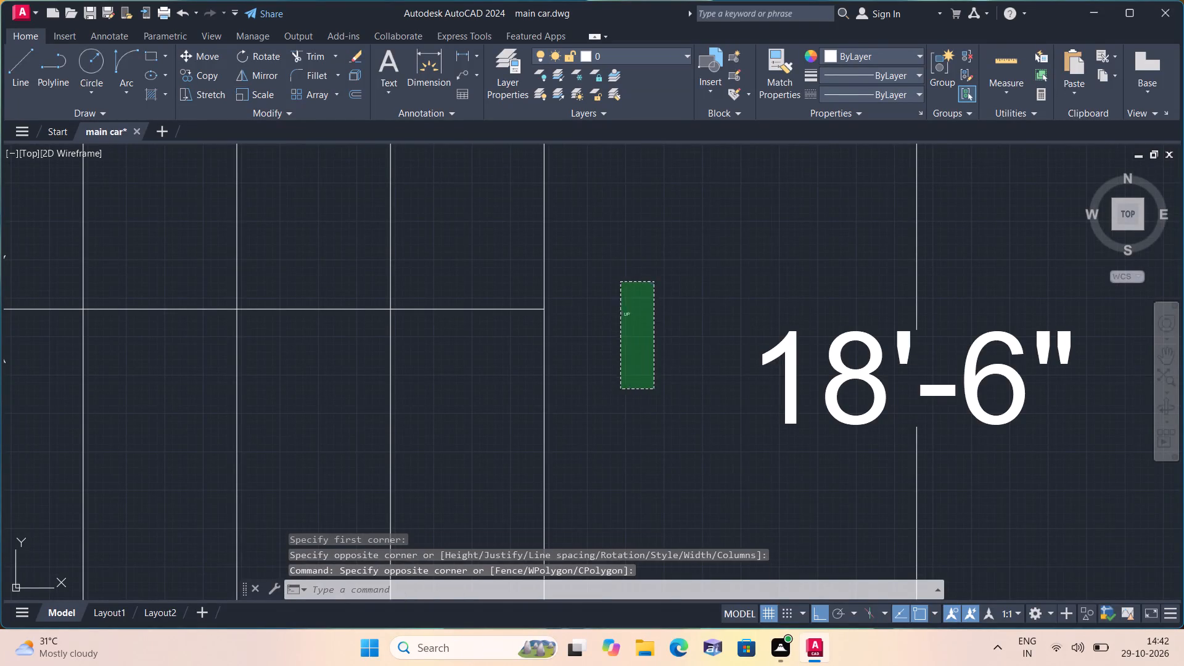
right_click(620, 282)
left_click(637, 601)
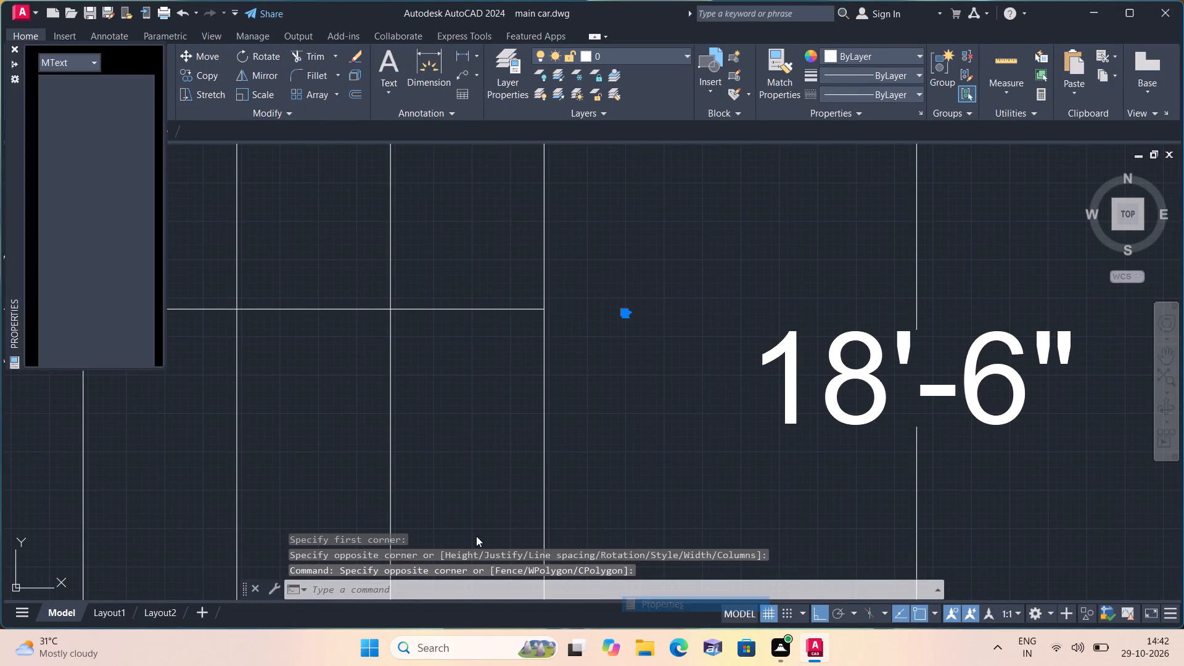
left_click(113, 356)
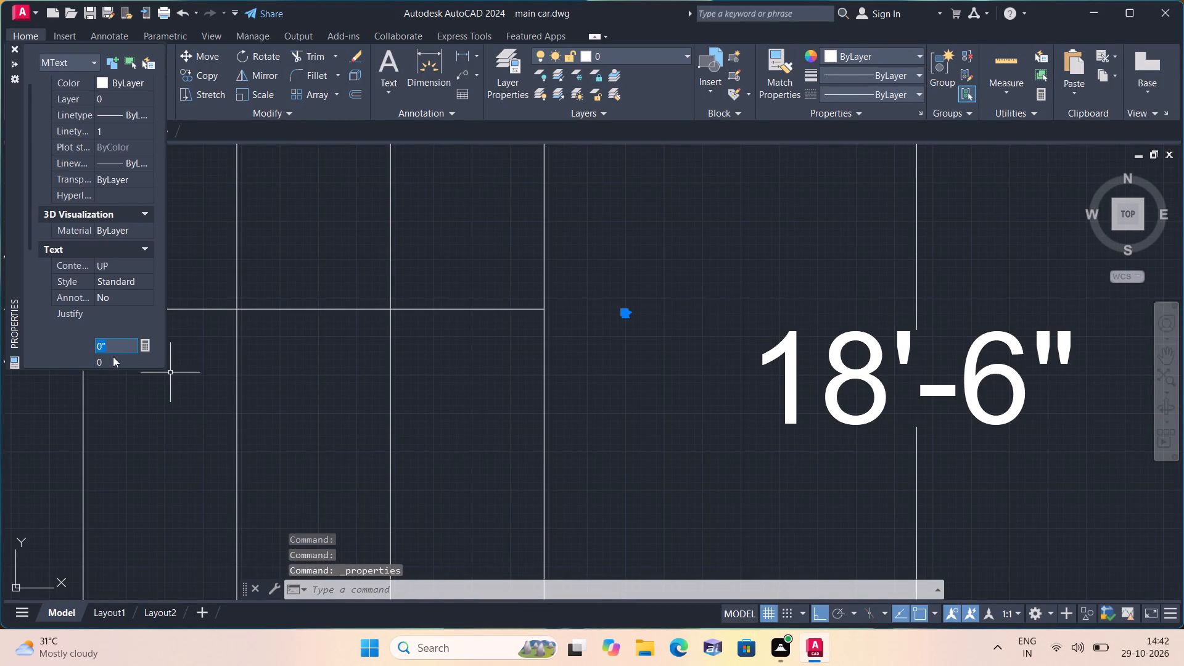
key("BackSpace")
type("6\"")
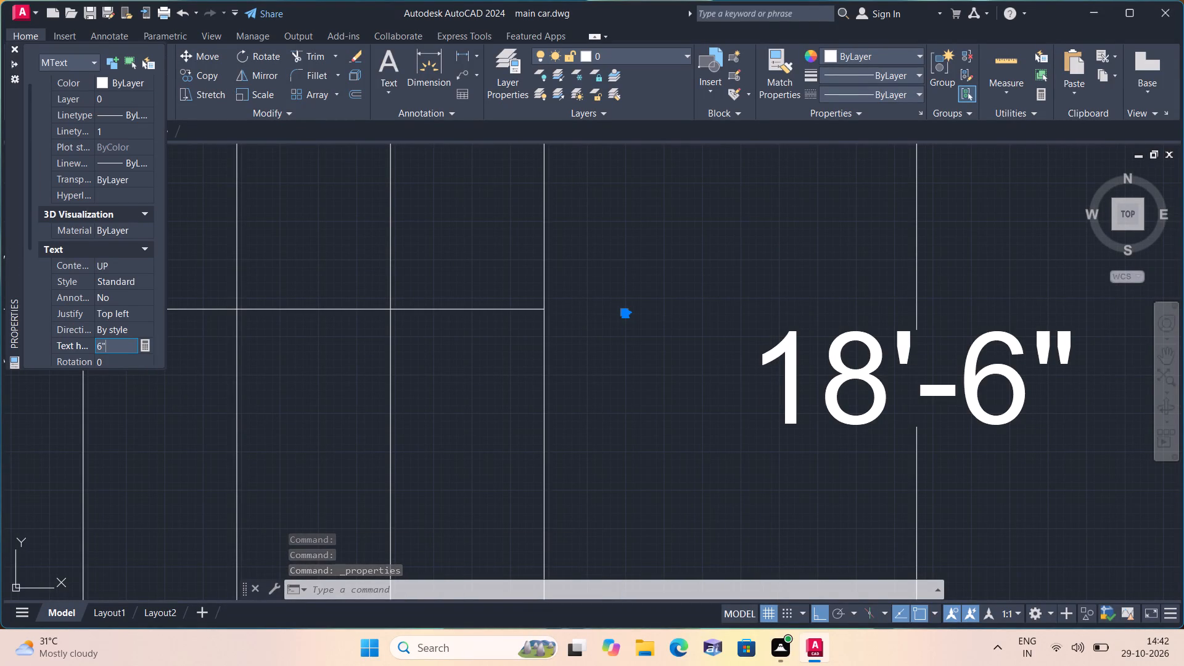
left_click(274, 213)
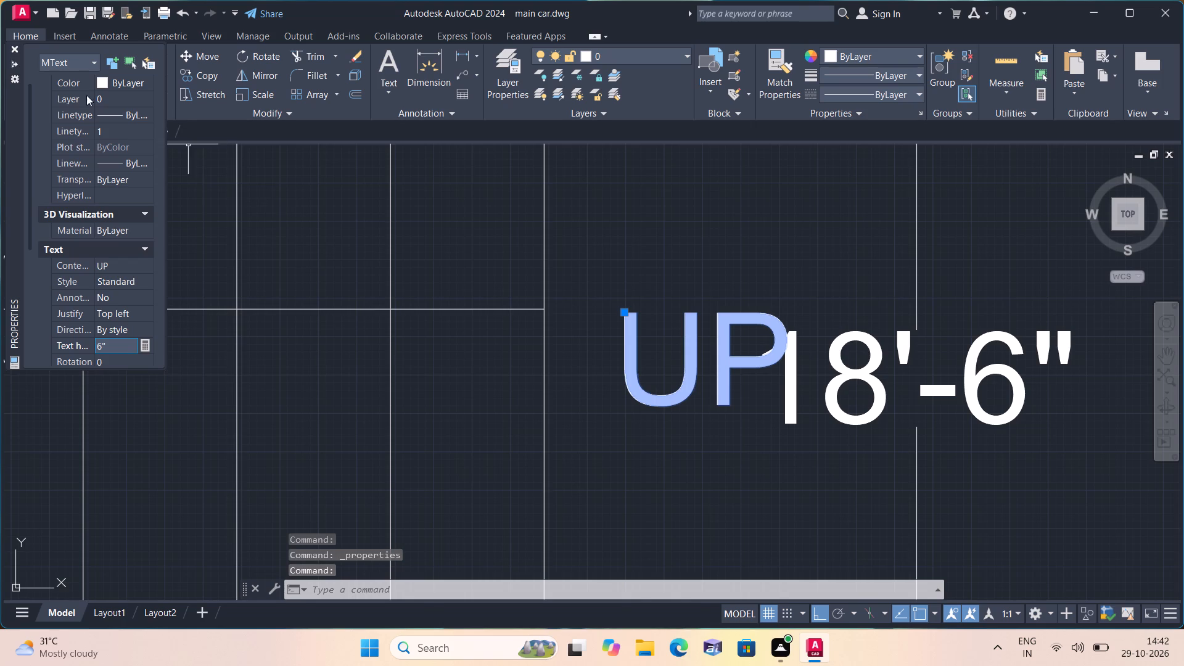
left_click(10, 49)
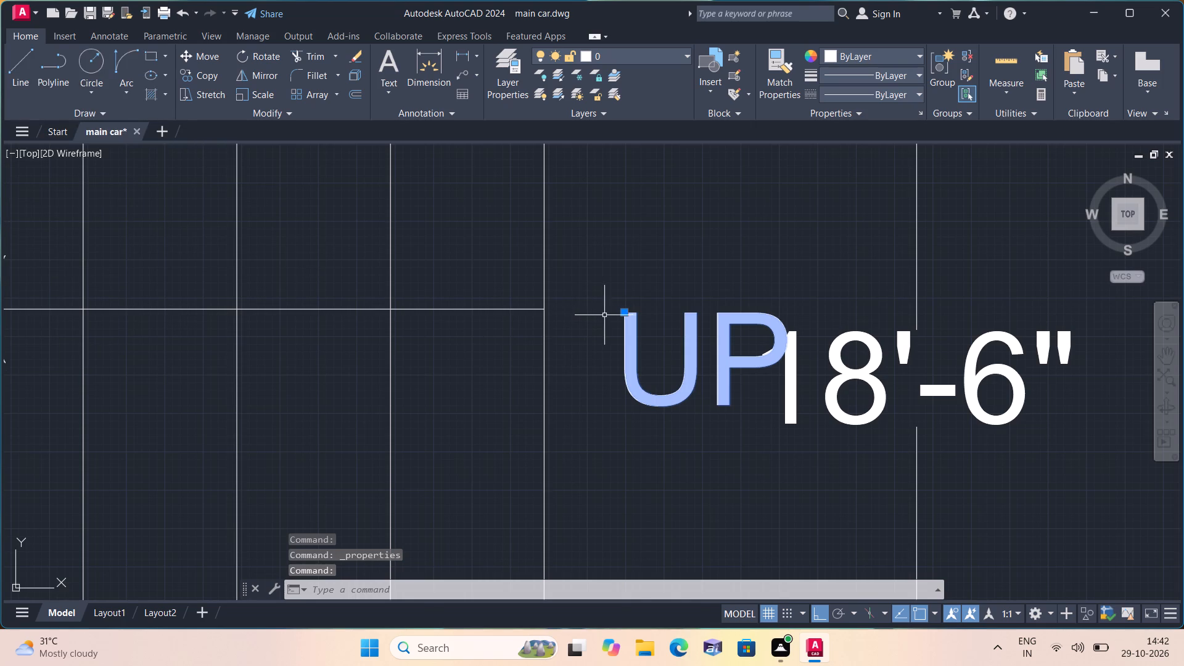
Move the UP label about 4" west, closer to the stair's east edge.
left_click(627, 312)
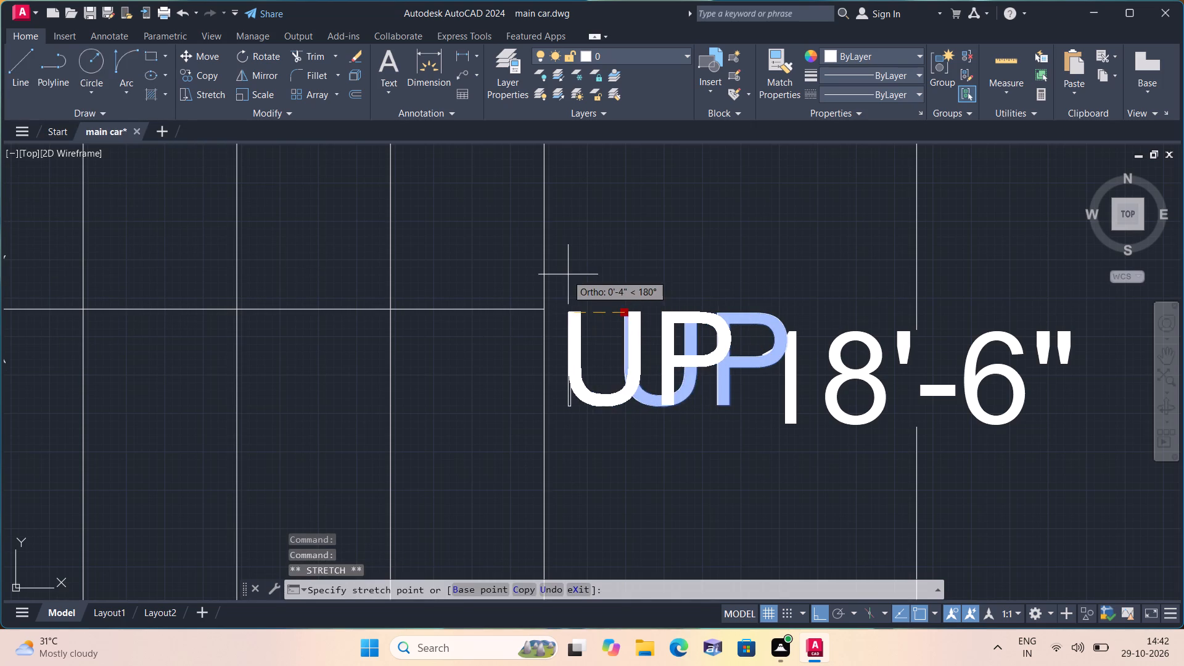
left_click(567, 271)
key("Escape")
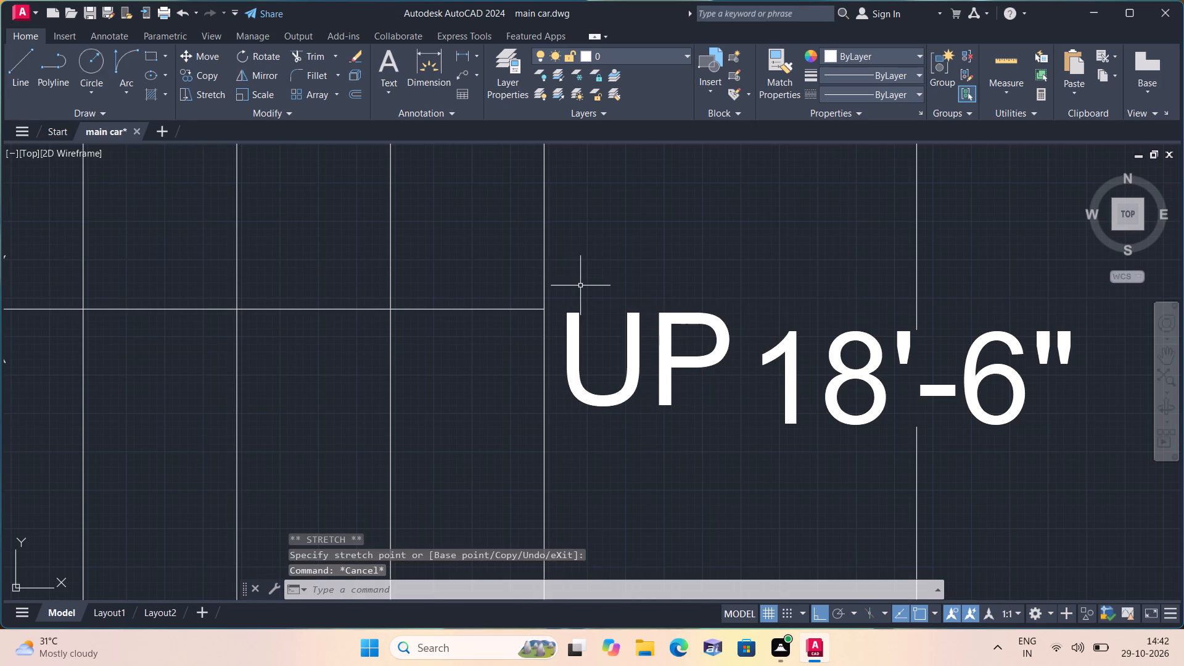
Add a multiline text label 2'-6" WIDE BALCONY in the empty space east of the house plan, level with the C.BEDROOM.
scroll(583, 288, "down", 4)
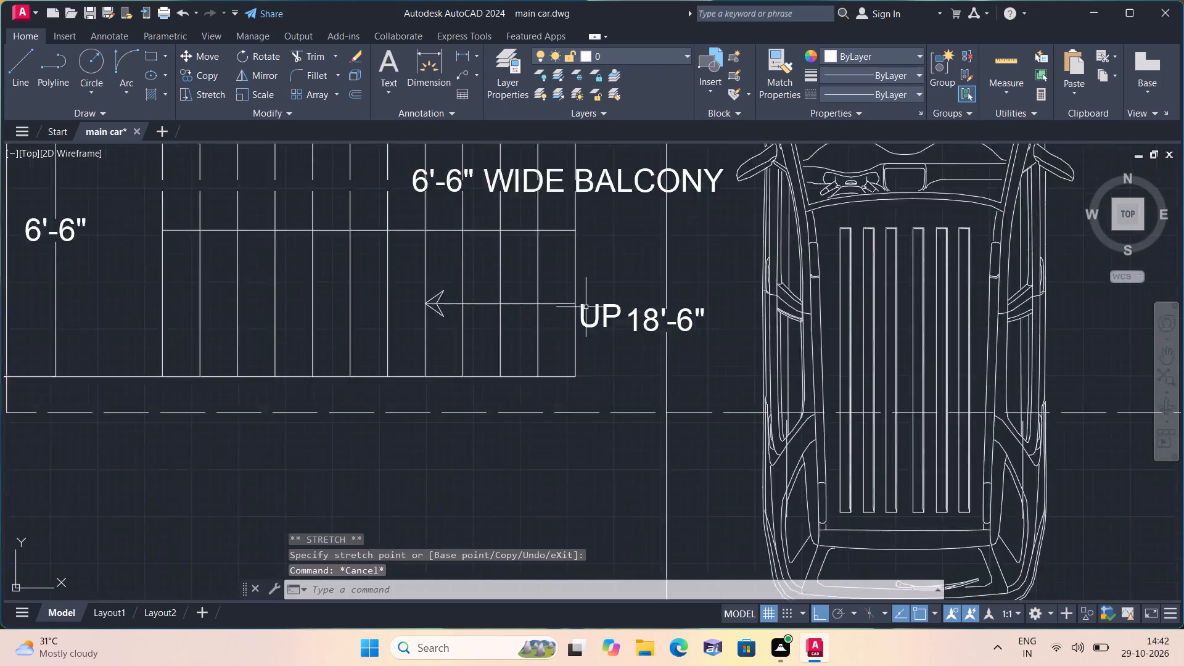
scroll(586, 319, "down", 1)
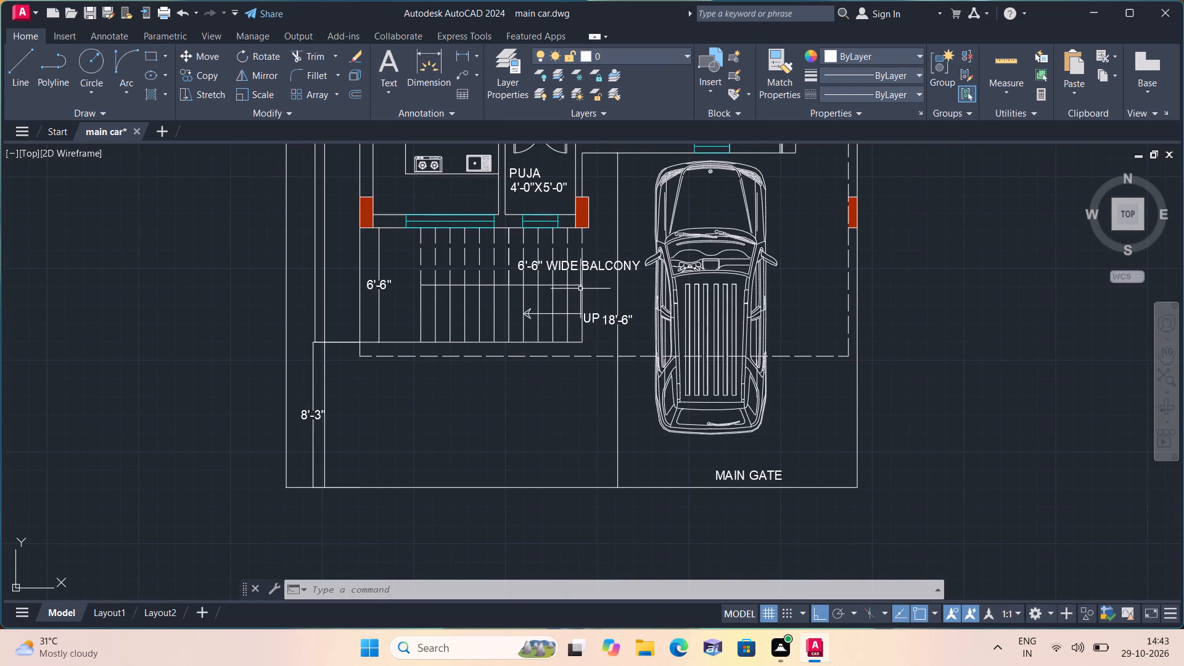
middle_click_drag(579, 288, 612, 430)
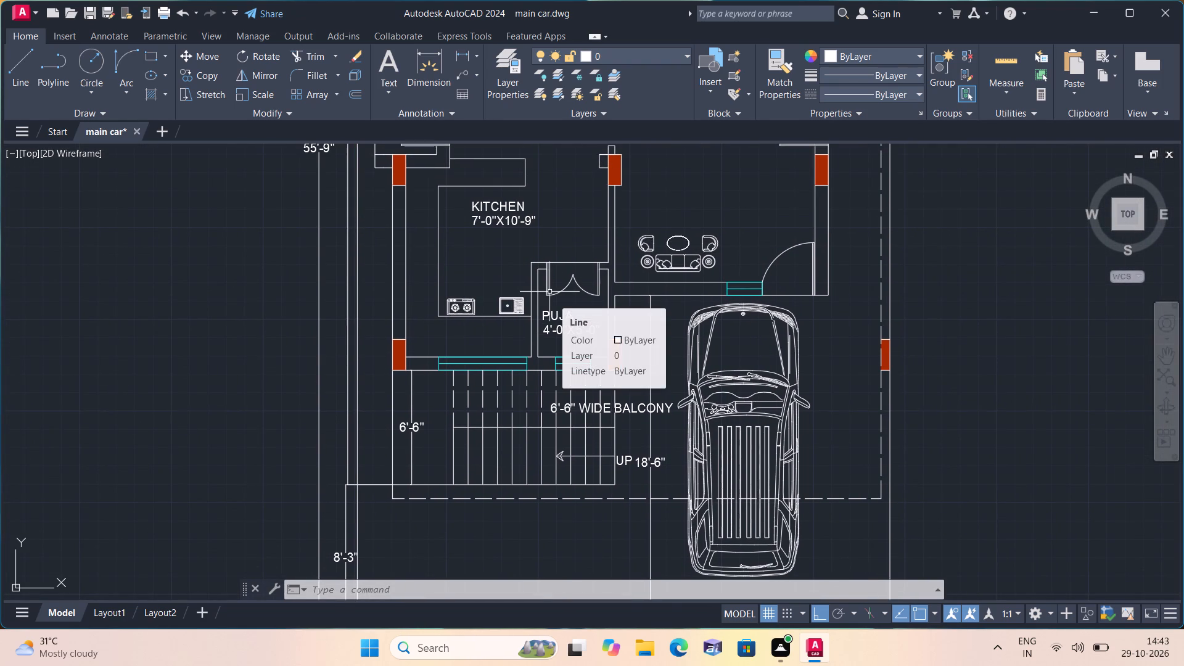
middle_click_drag(549, 295, 572, 384)
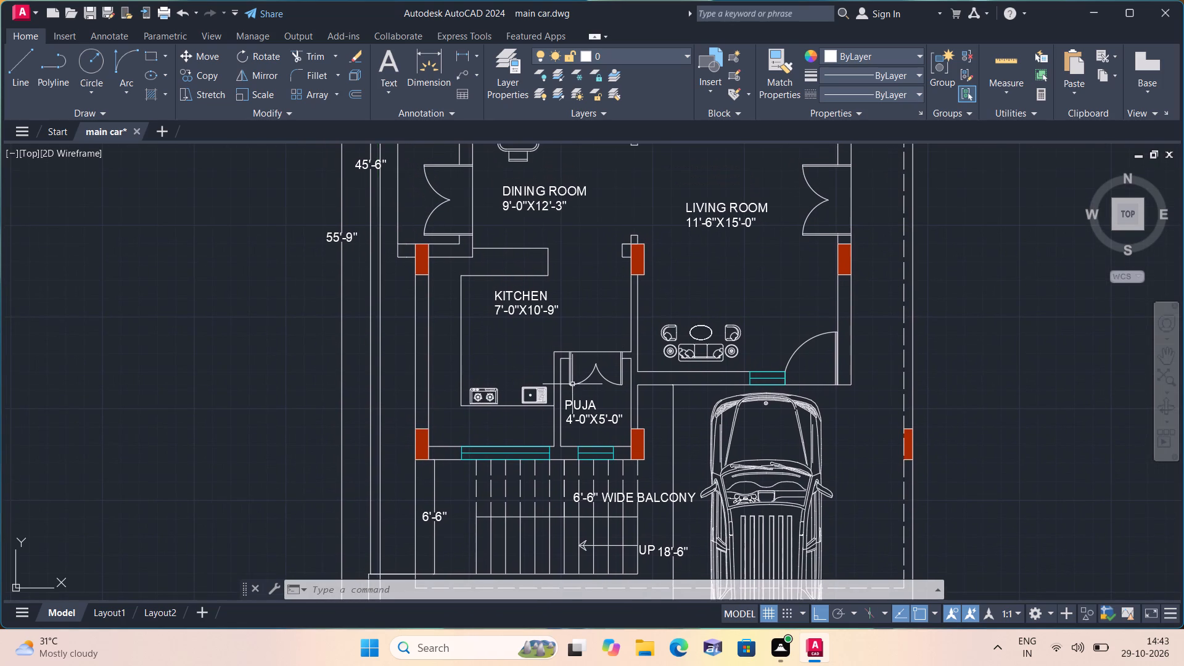
scroll(572, 384, "down", 1)
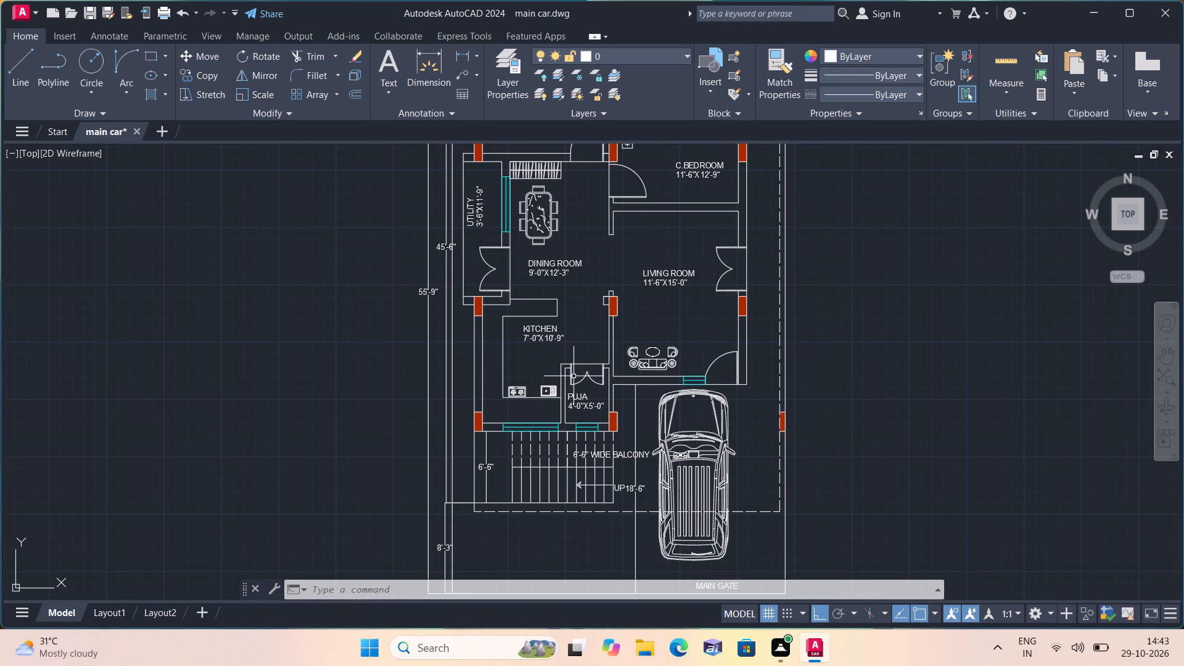
middle_click_drag(568, 295, 569, 370)
middle_click_drag(567, 327, 540, 358)
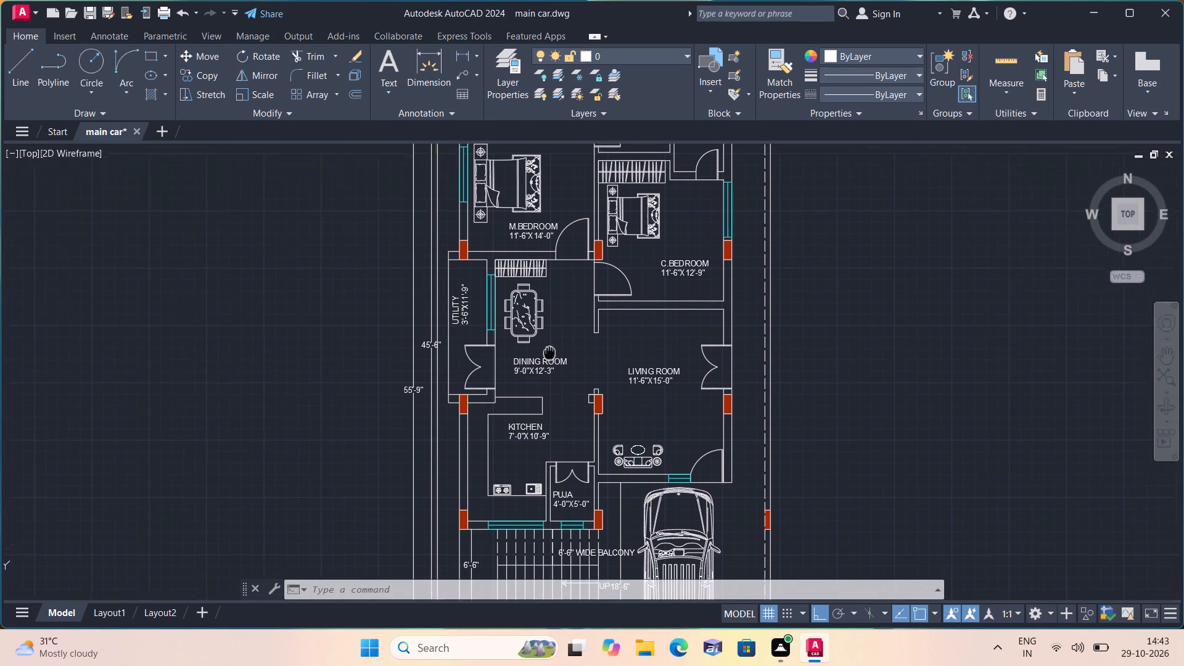
middle_click_drag(540, 358, 537, 377)
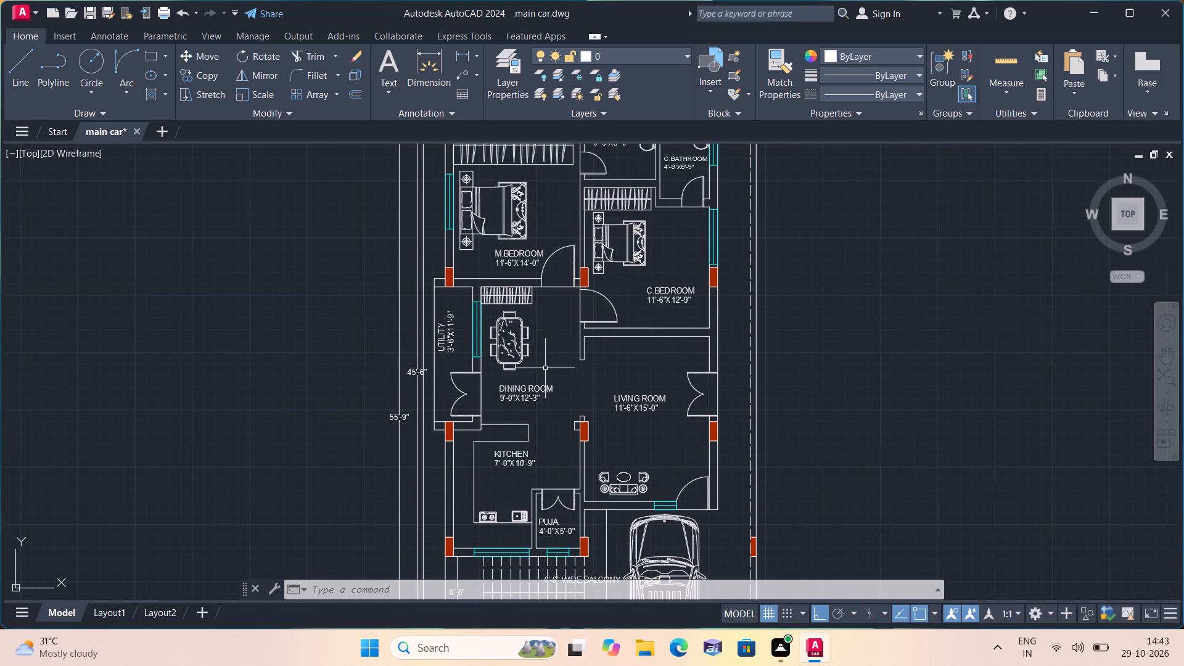
middle_click_drag(551, 350, 506, 443)
type("mt")
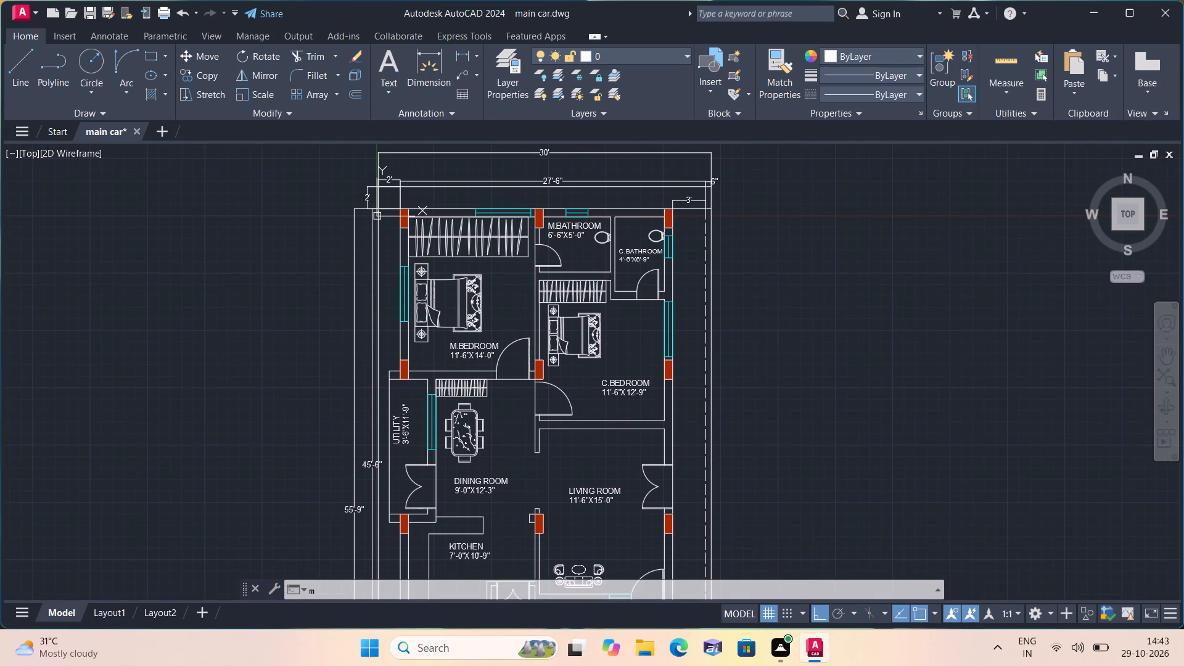
key("space")
triple_click(869, 396)
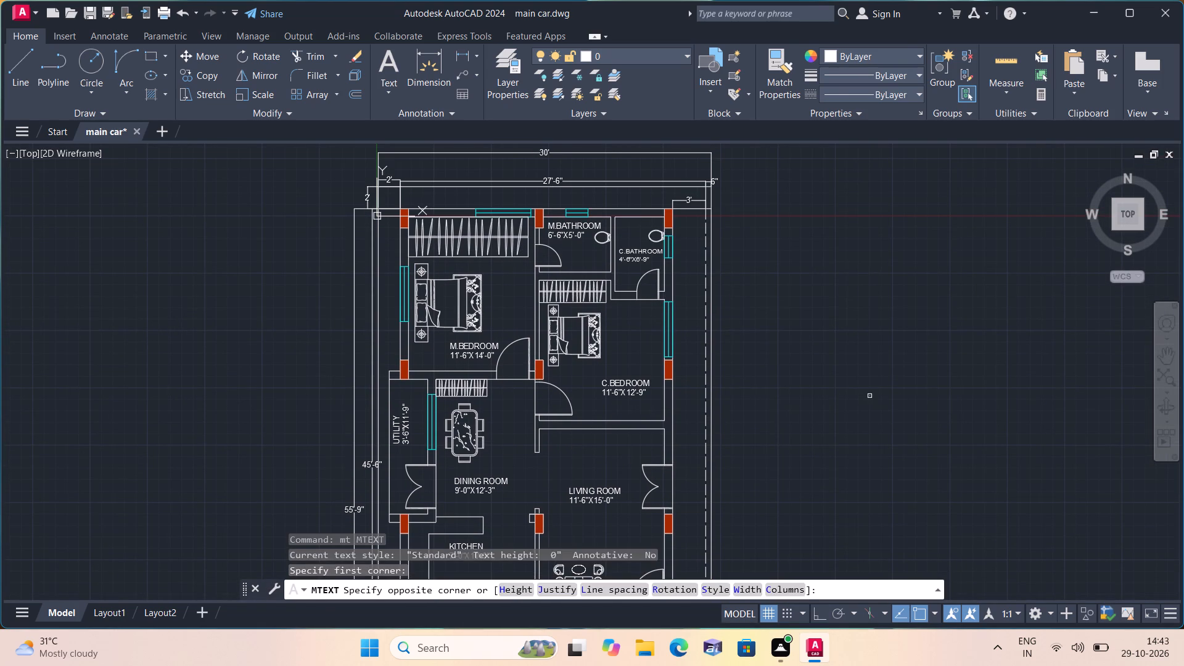
type("2'-6\"")
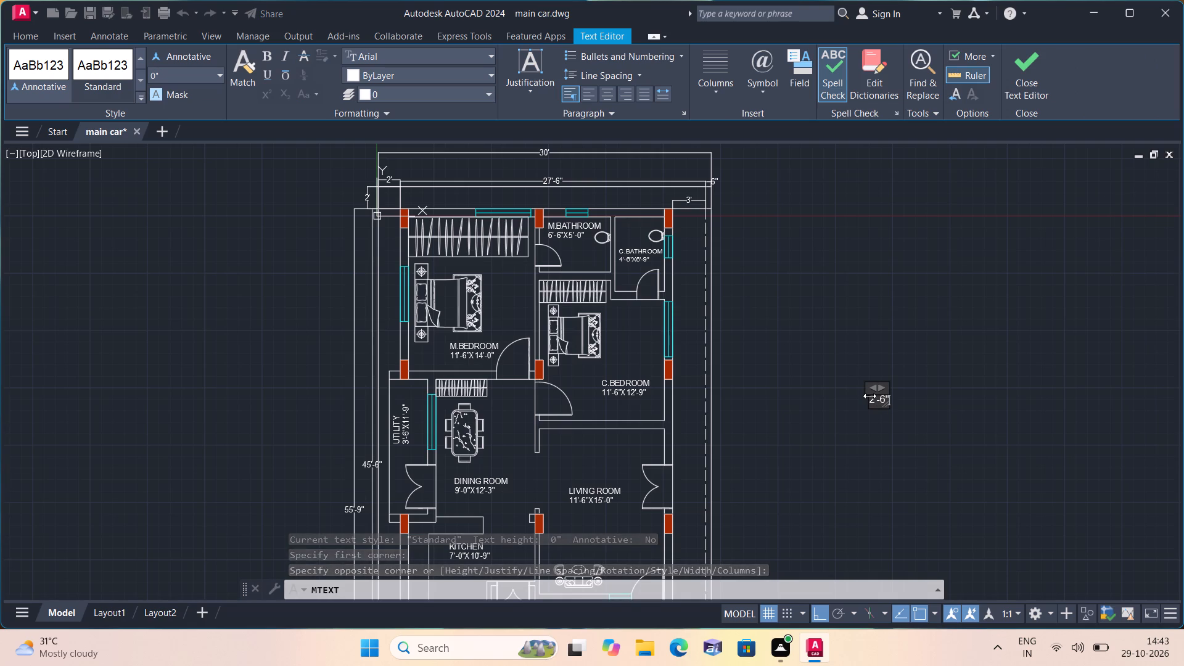
key("space")
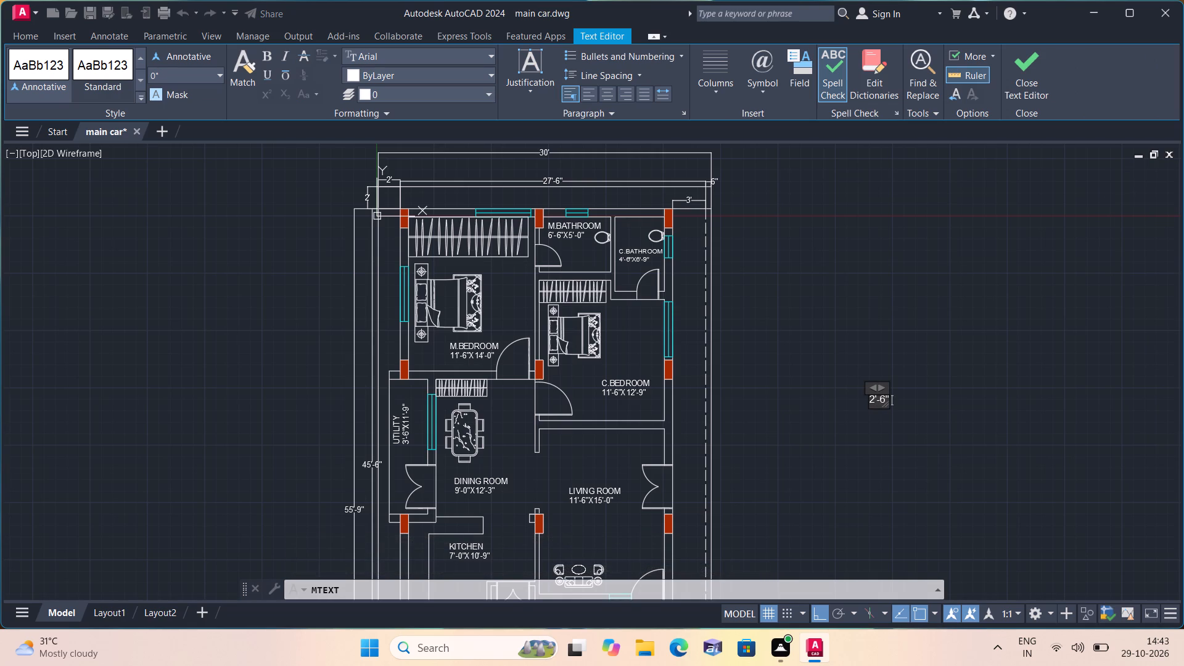
type("WIDE BAL")
type("CONY")
left_click(902, 364)
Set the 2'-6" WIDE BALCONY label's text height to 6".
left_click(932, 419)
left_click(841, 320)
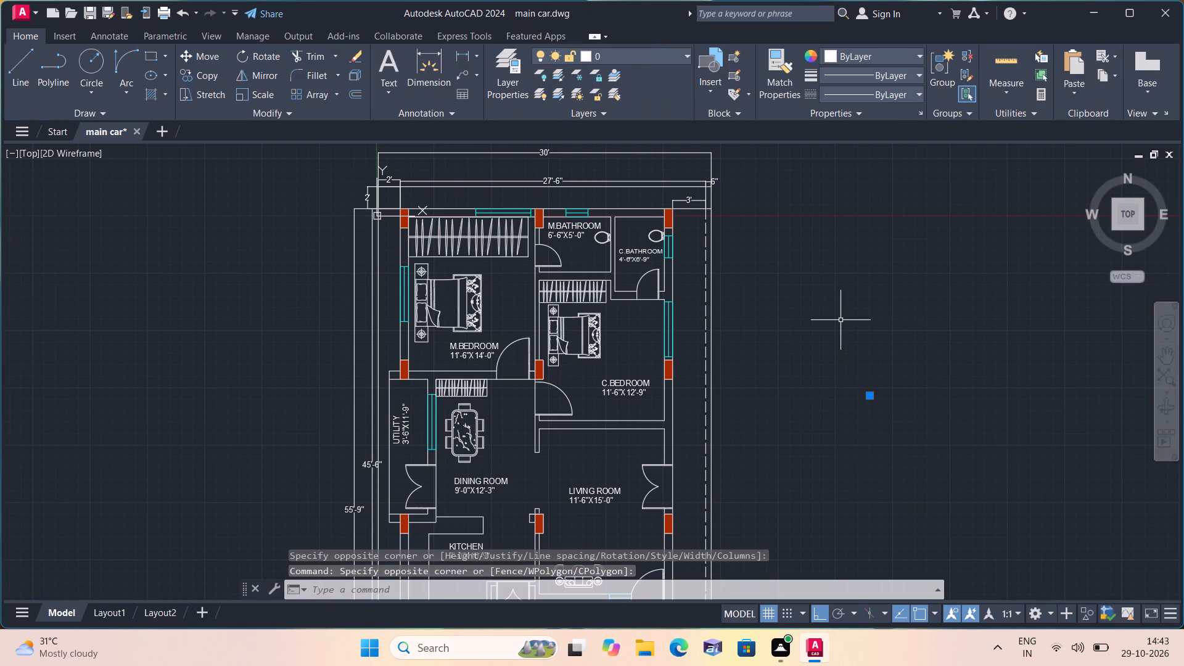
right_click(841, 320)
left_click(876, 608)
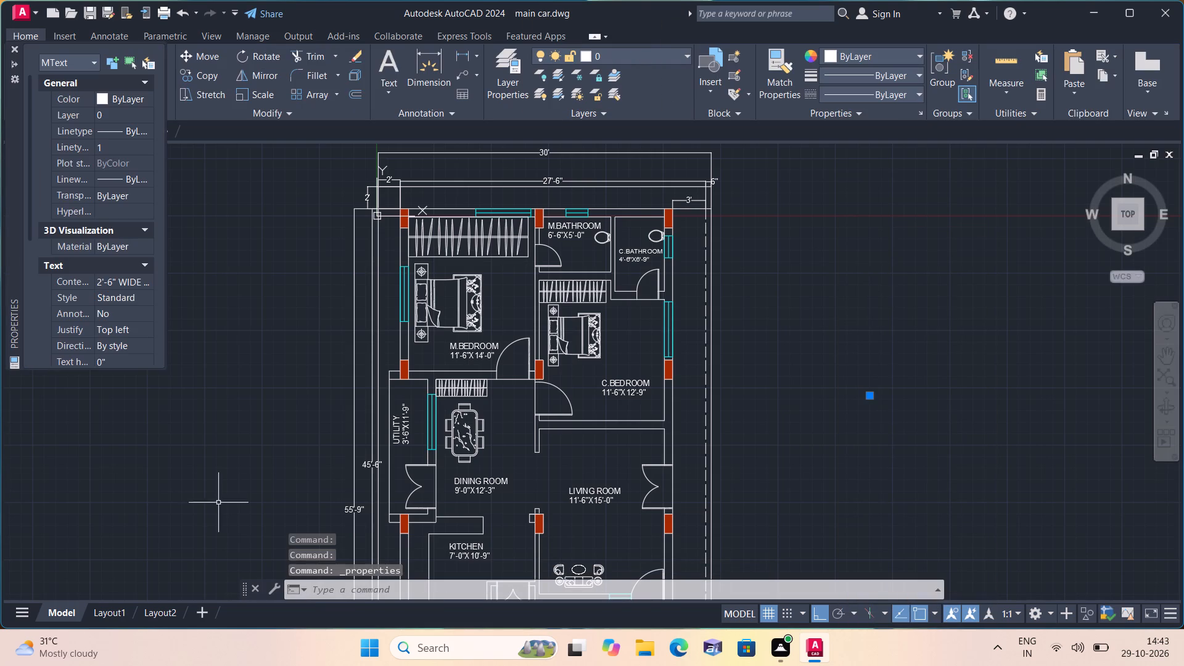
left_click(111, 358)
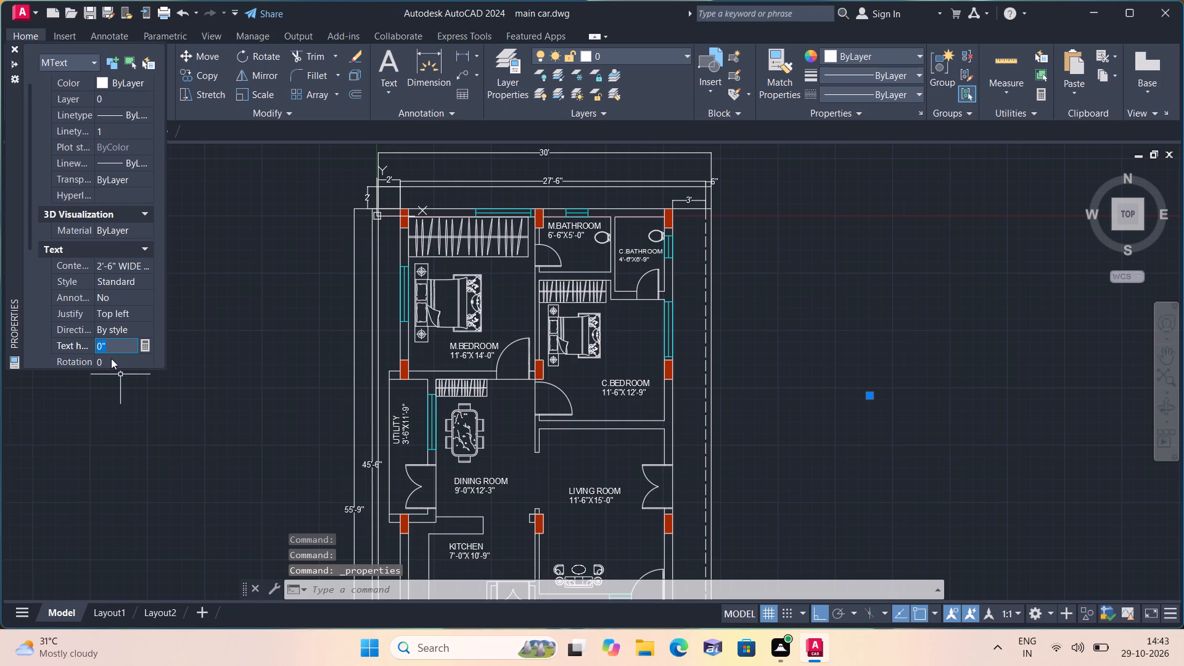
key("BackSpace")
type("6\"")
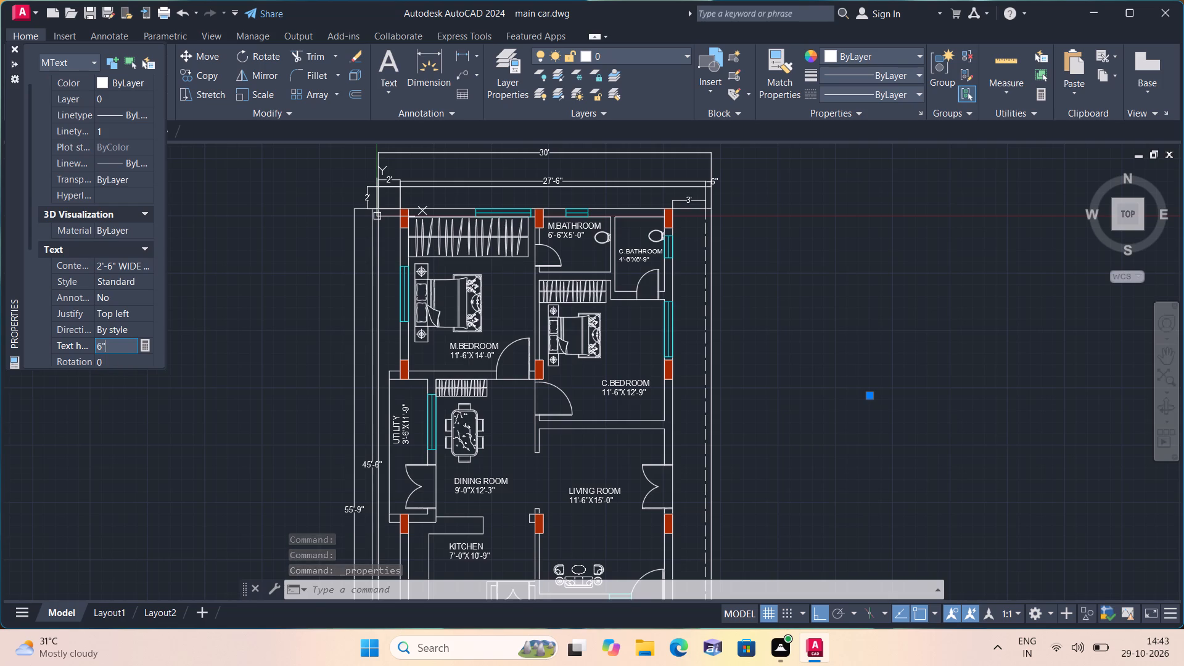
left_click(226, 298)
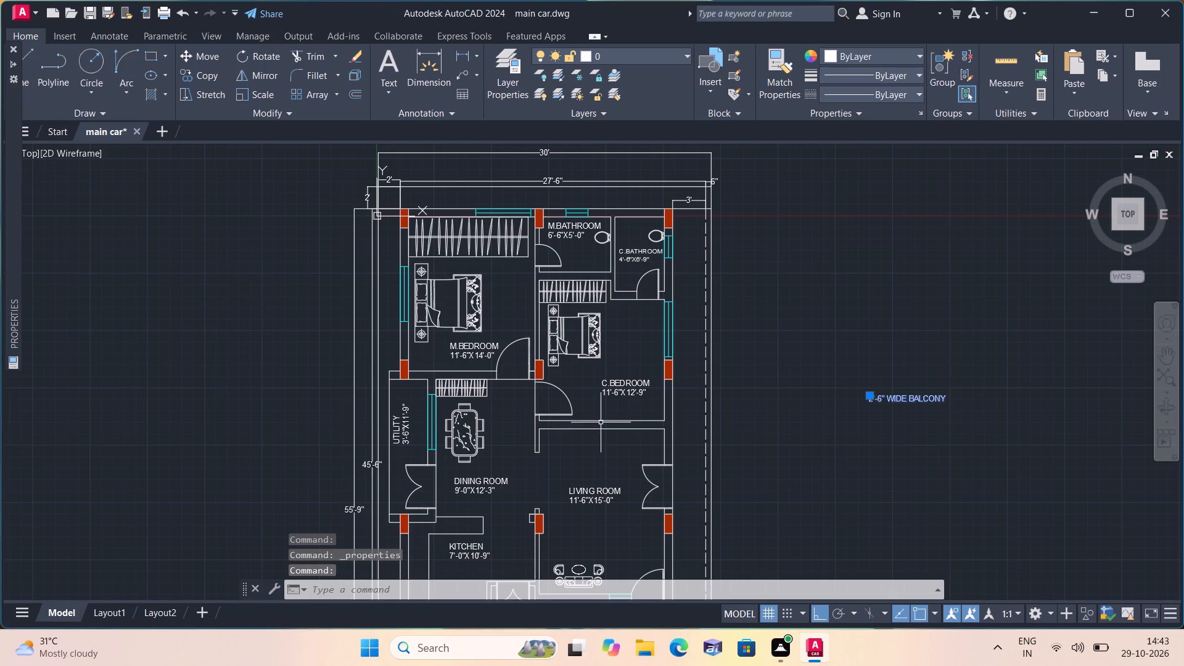
Set the 2'-6" WIDE BALCONY label's text height to 1'.
right_click(825, 365)
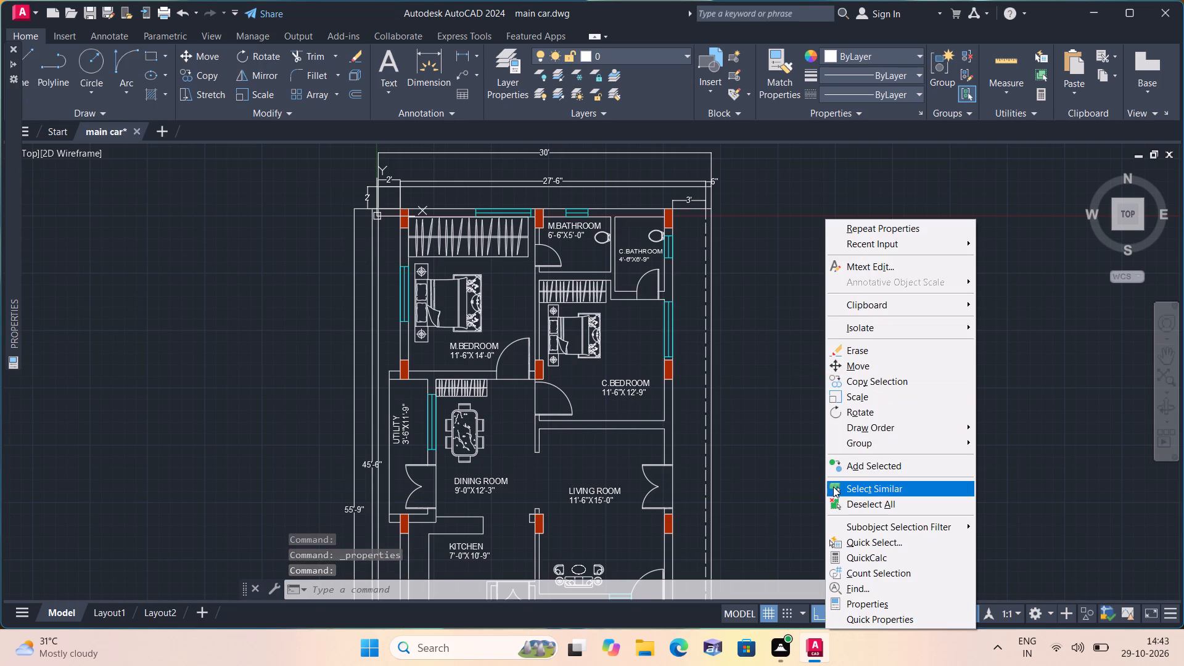
left_click(858, 604)
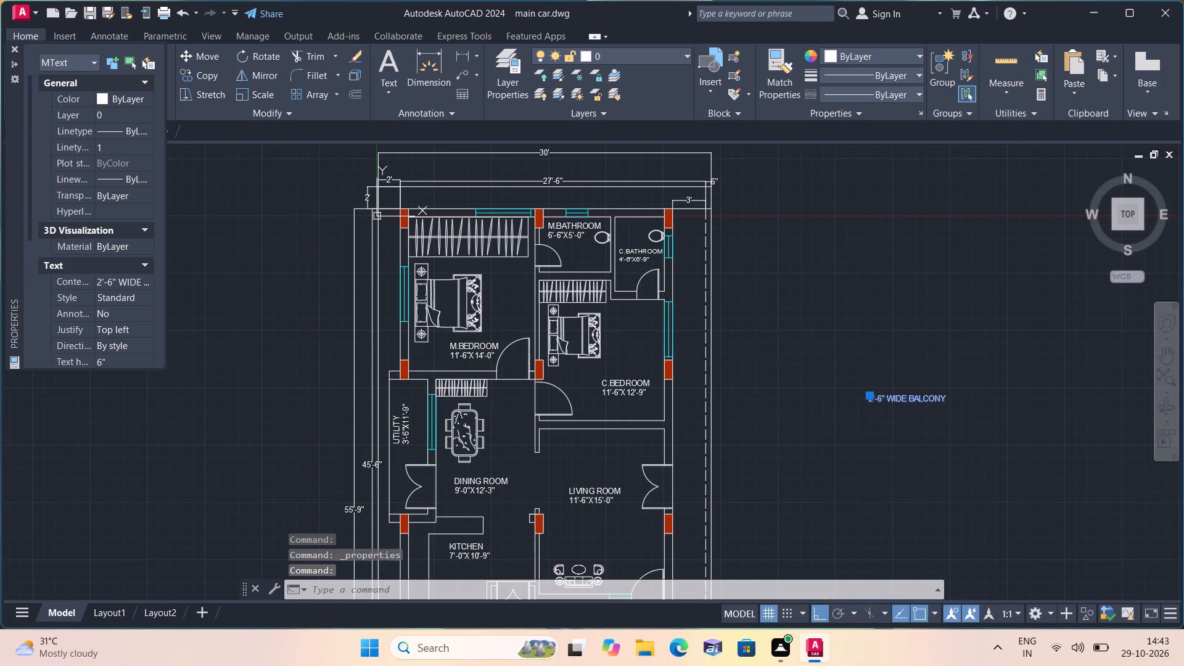
left_click(105, 357)
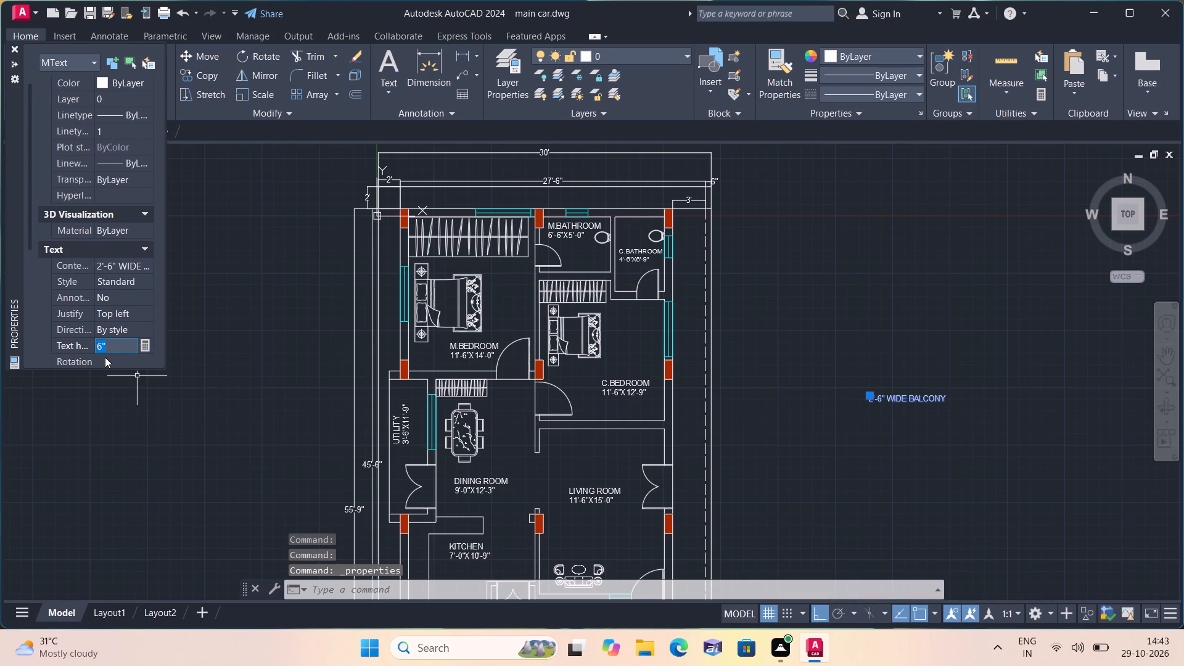
key("BackSpace")
type("1'")
left_click(215, 297)
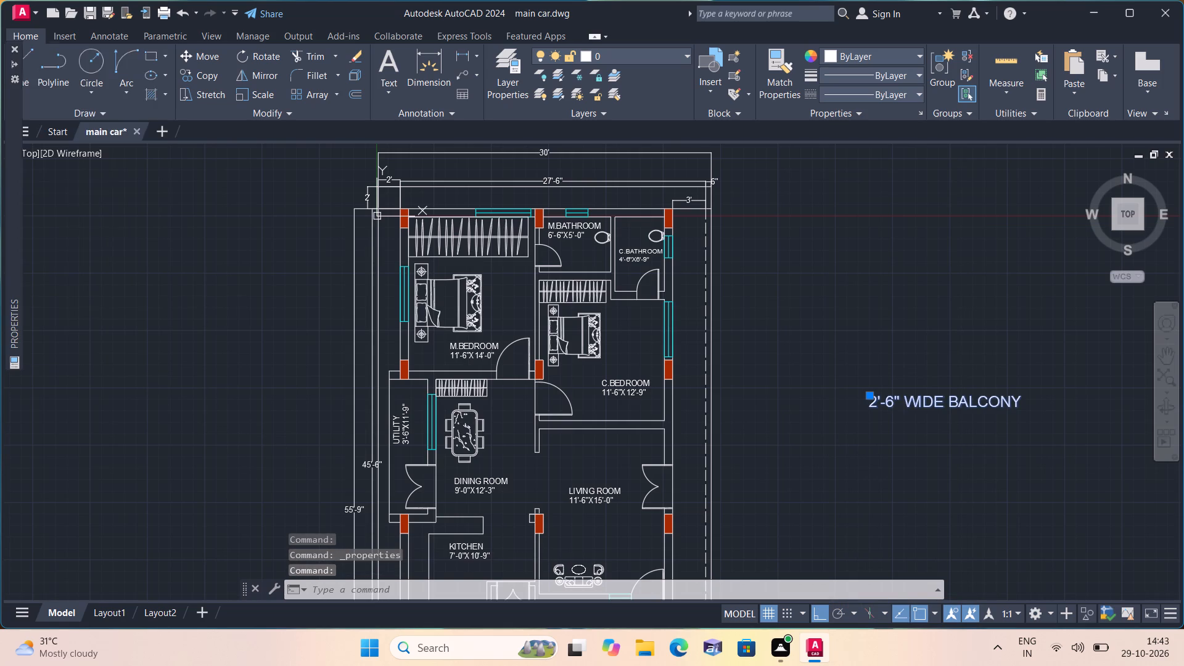
left_click(13, 46)
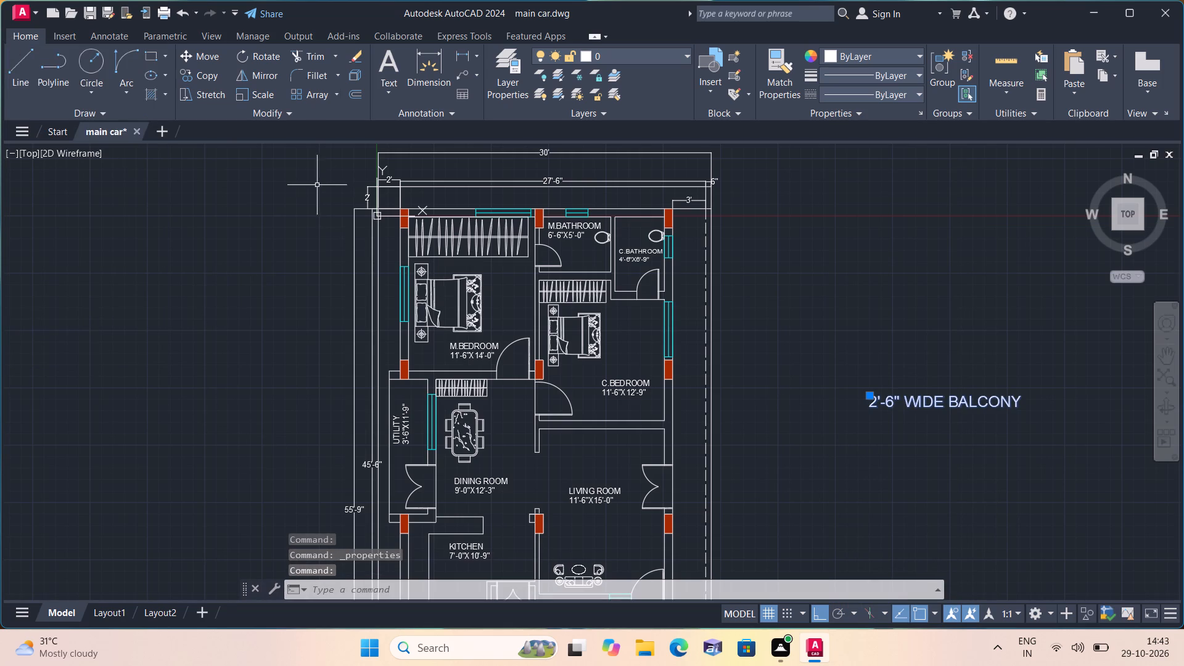
Rotate the 2'-6" WIDE BALCONY label 90° so it reads vertically.
left_click(269, 49)
left_click_drag(871, 458, 871, 444)
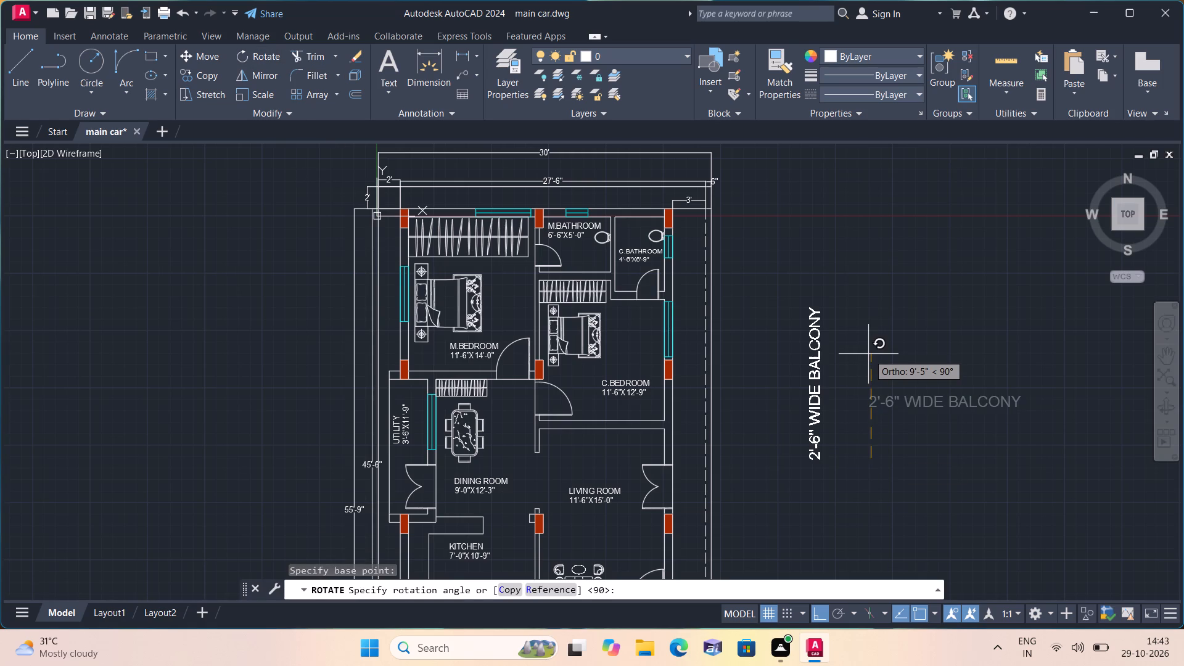
left_click(868, 353)
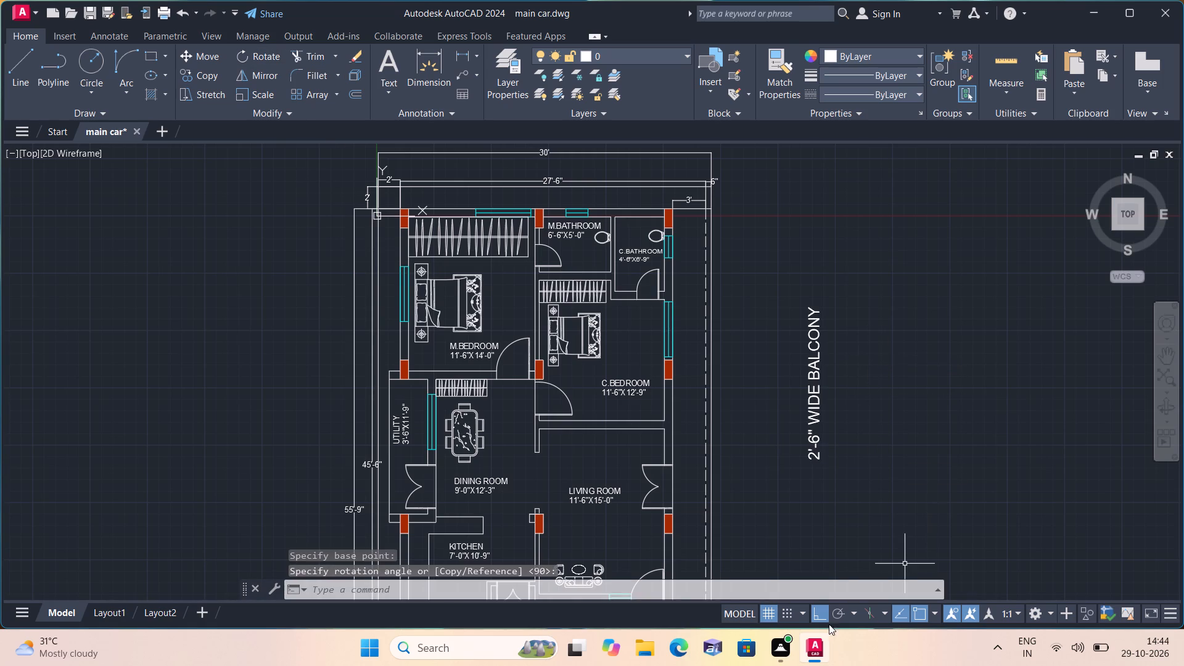
Turn off Ortho and move the vertical 2'-6" WIDE BALCONY label between the house's east wall and the dashed setback line.
left_click(822, 611)
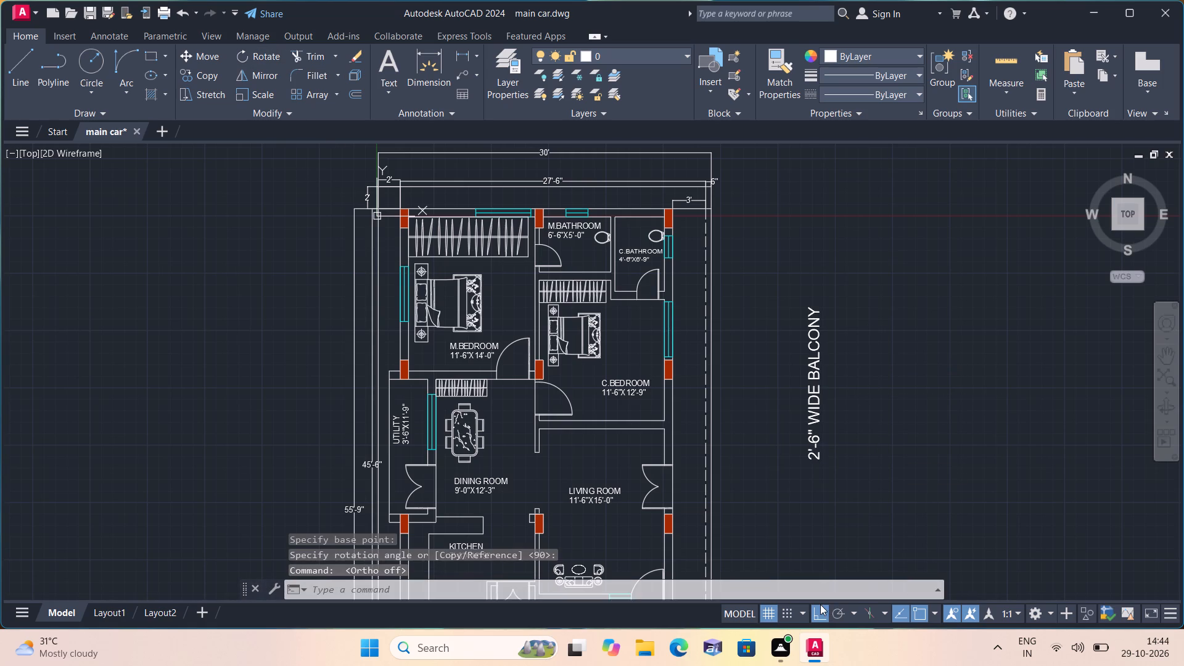
left_click(825, 429)
left_click(809, 459)
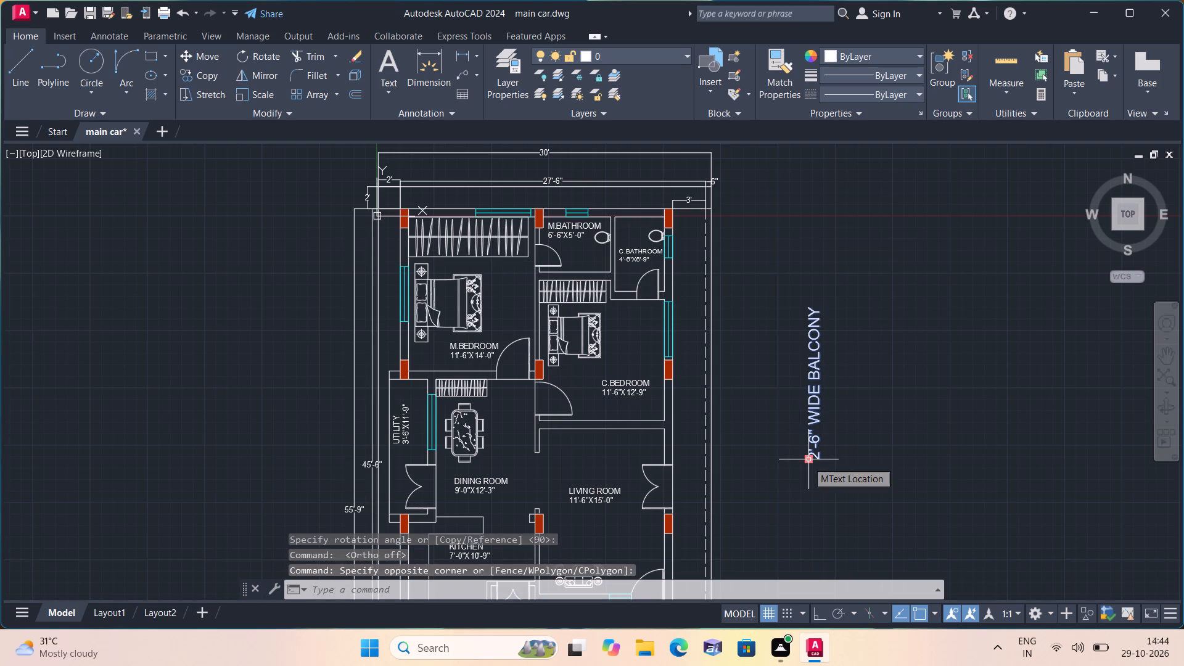
left_click(807, 462)
middle_click_drag(711, 532, 709, 527)
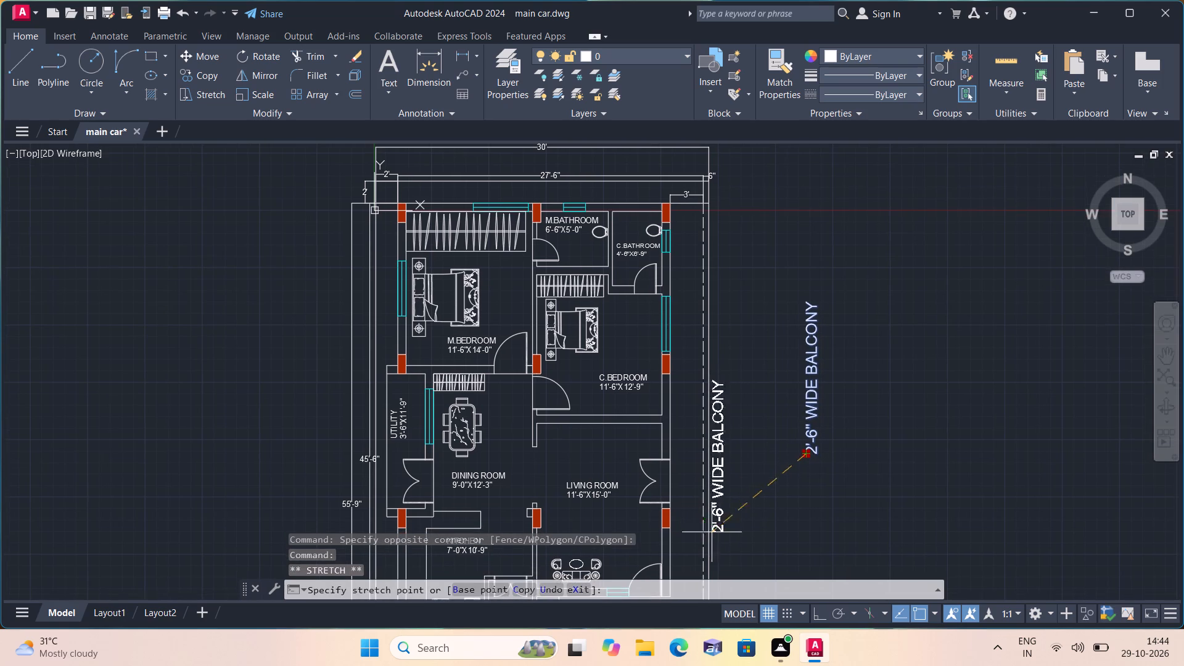
left_click(681, 484)
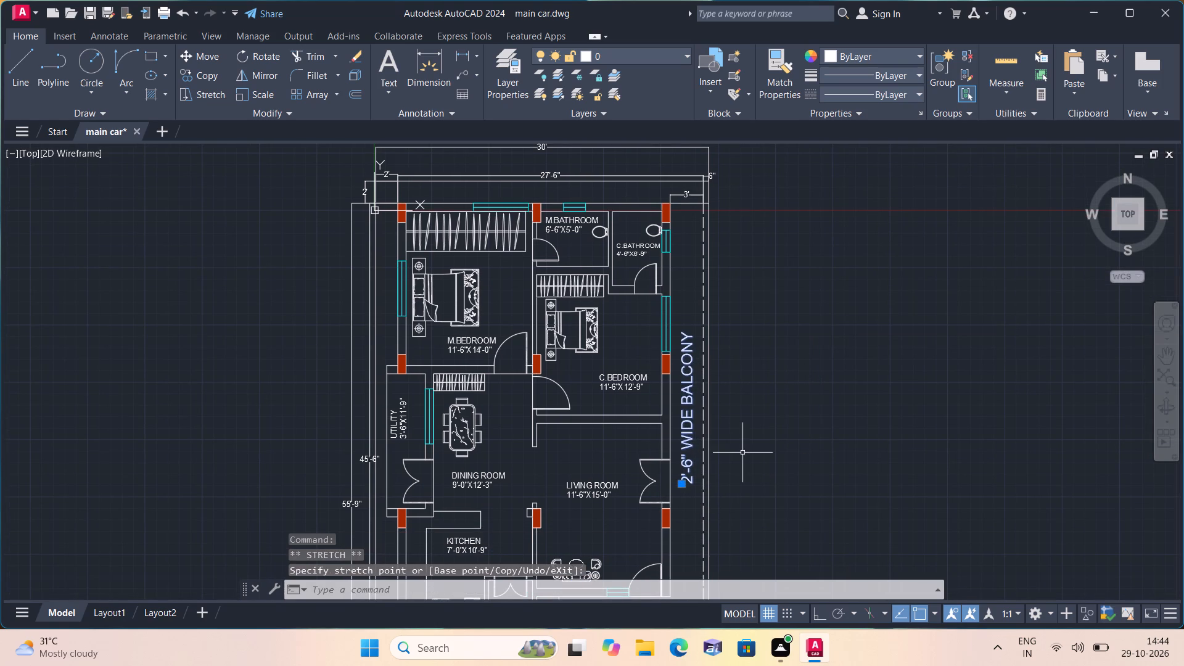
key("Escape")
With Ortho on, draw a 9" square gate post on the south plot line, just east of the 18'-6" dimension line.
scroll(741, 453, "down", 1)
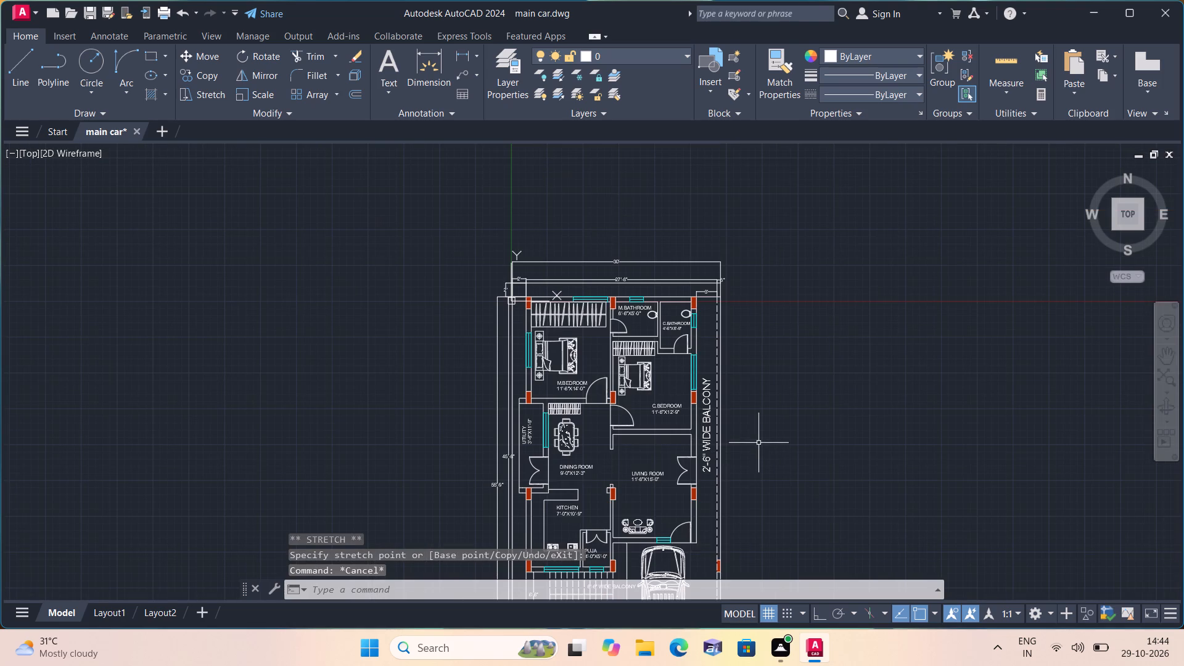
middle_click_drag(748, 440, 644, 279)
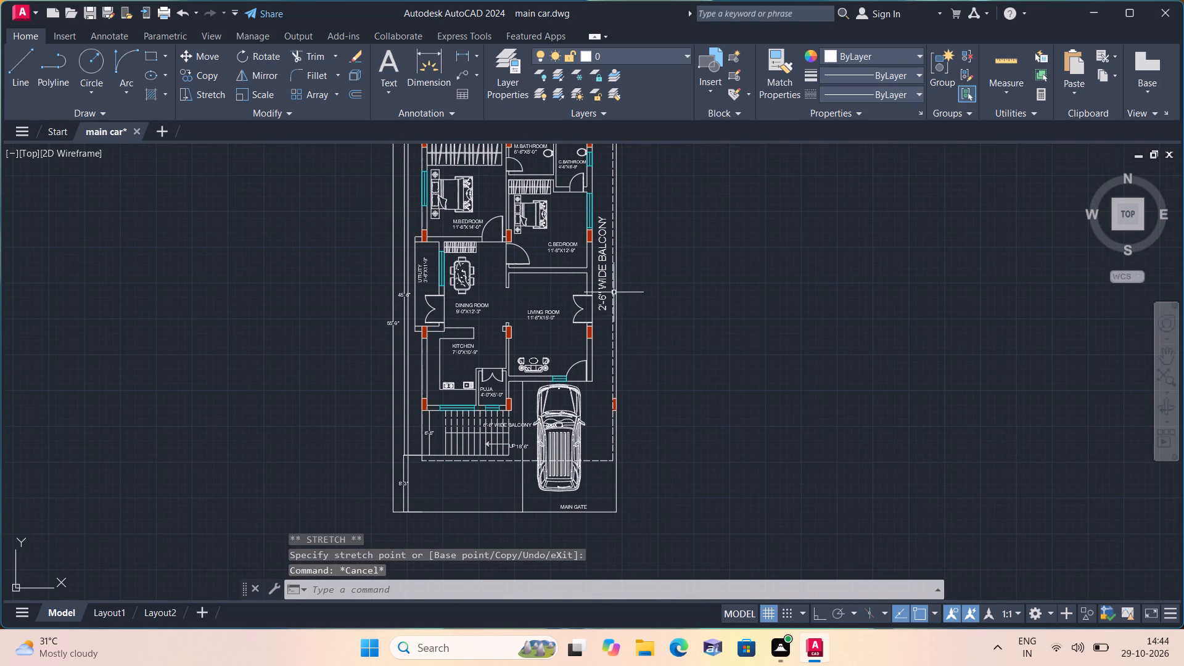
middle_click_drag(565, 367, 679, 257)
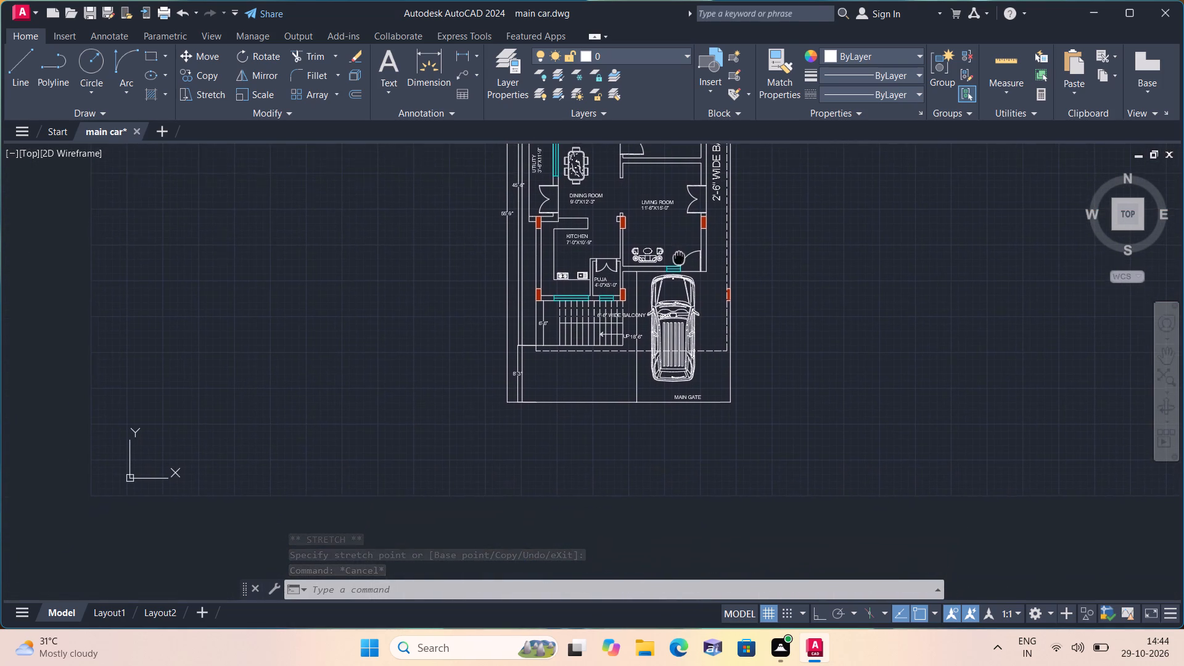
scroll(656, 393, "up", 2)
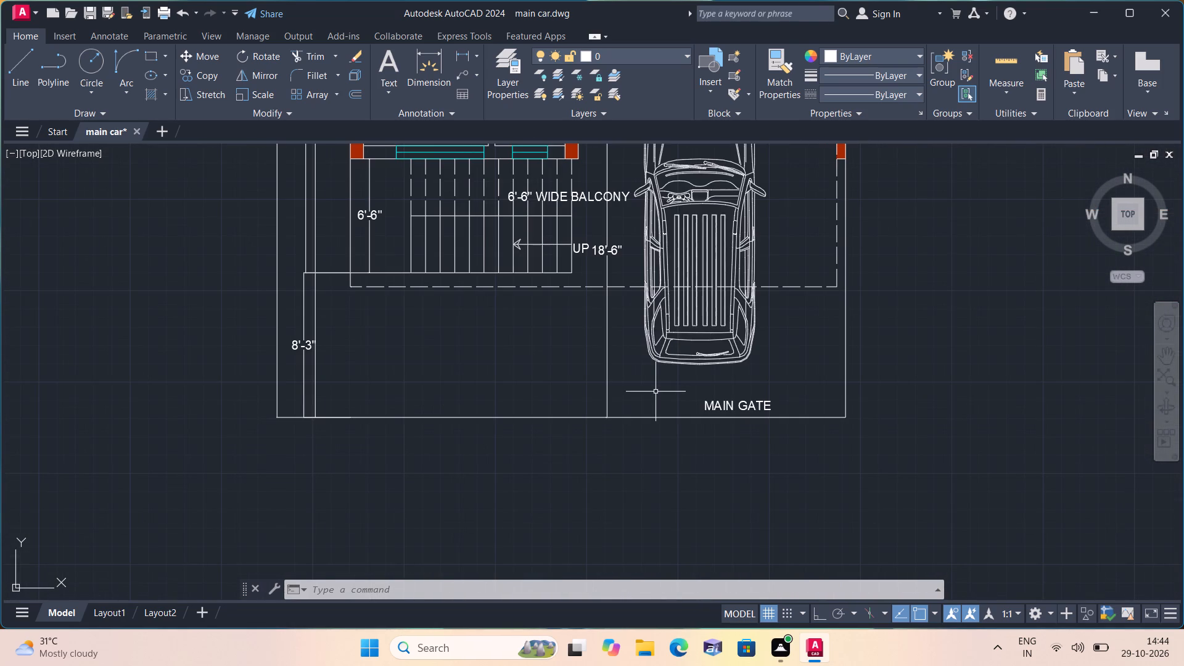
middle_click_drag(645, 388, 572, 358)
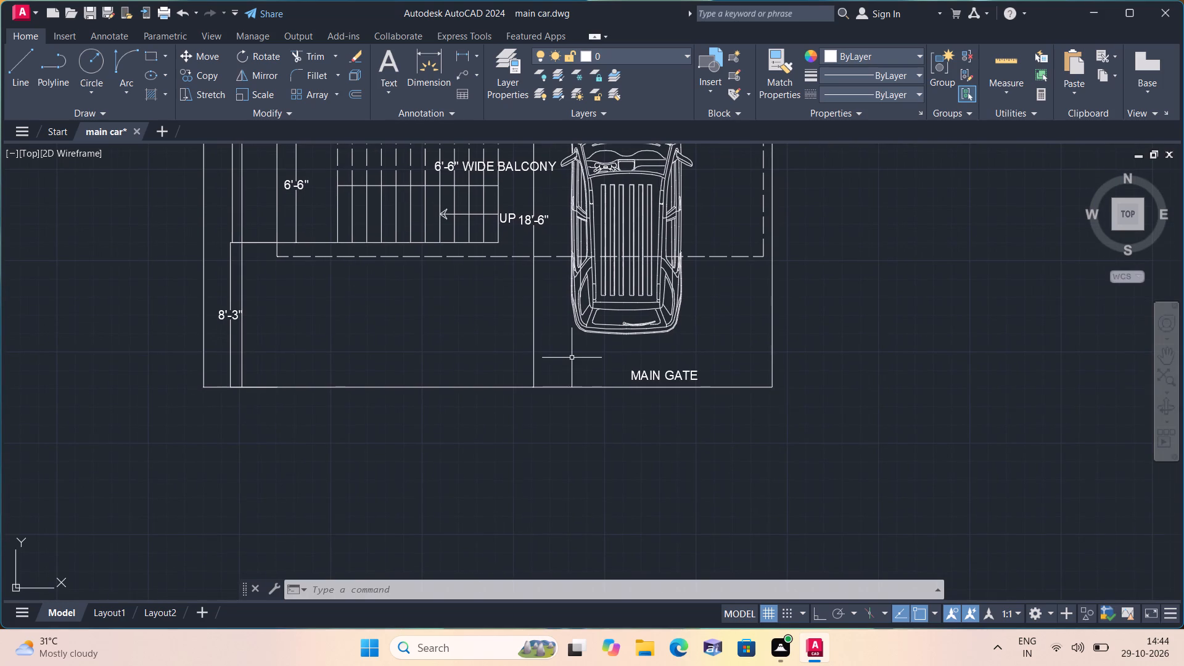
key("l")
key("space")
key("F8")
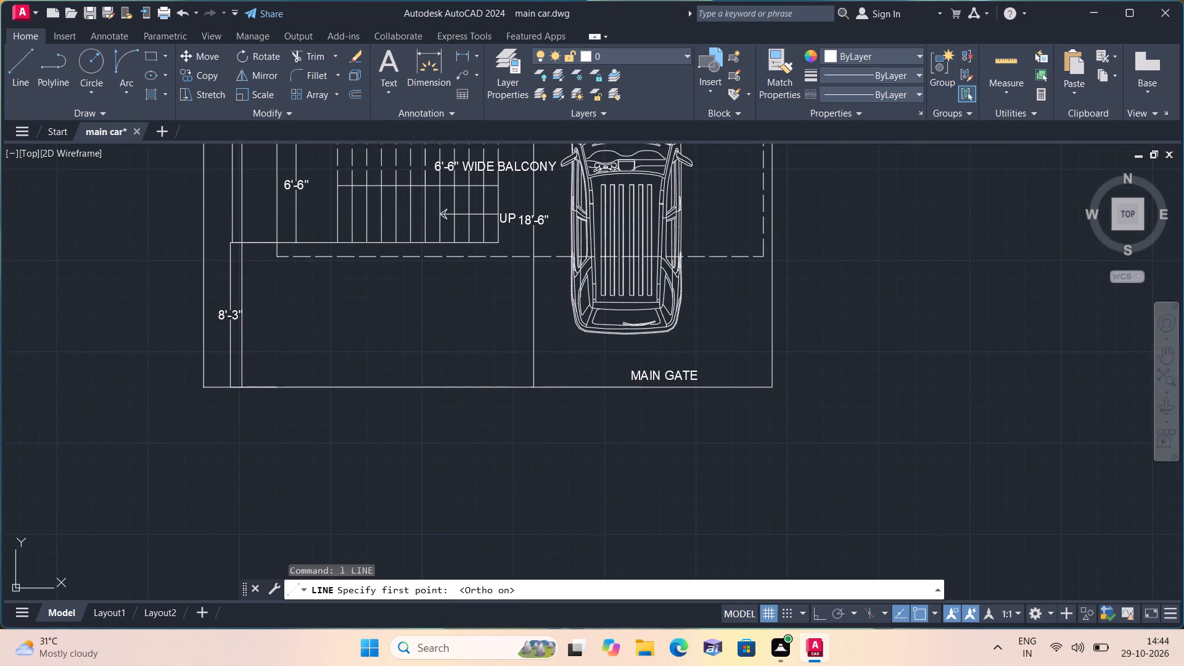
scroll(638, 414, "up", 2)
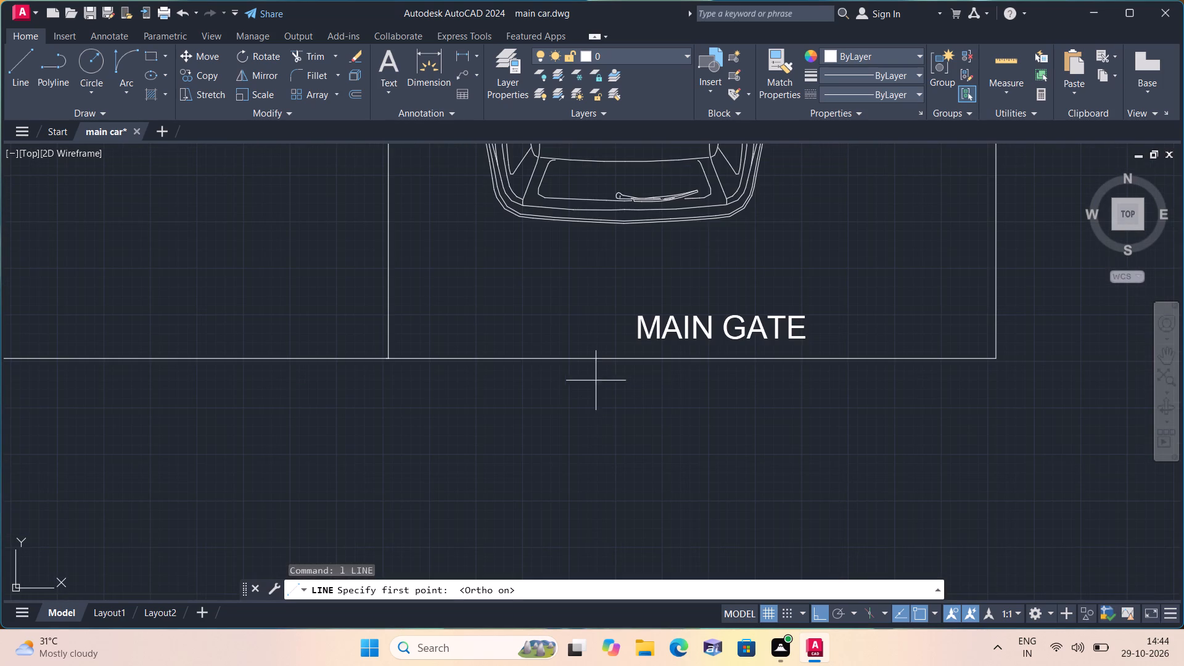
scroll(556, 358, "down", 2)
middle_click_drag(556, 364, 653, 469)
scroll(638, 469, "up", 1)
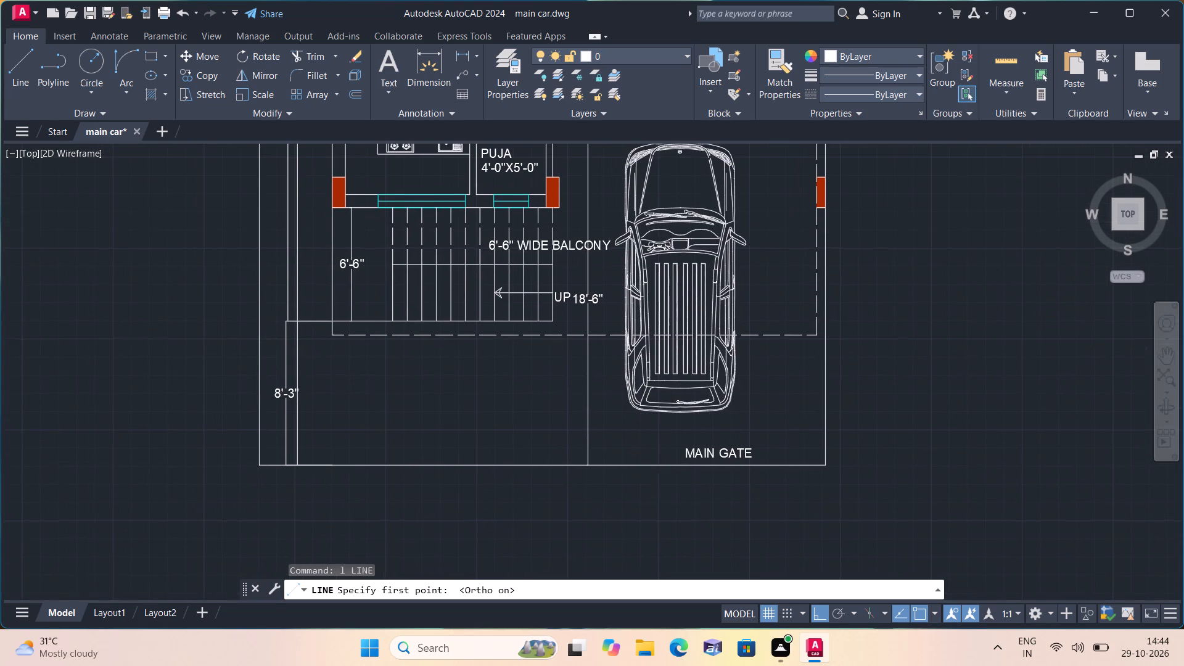
left_click(586, 463)
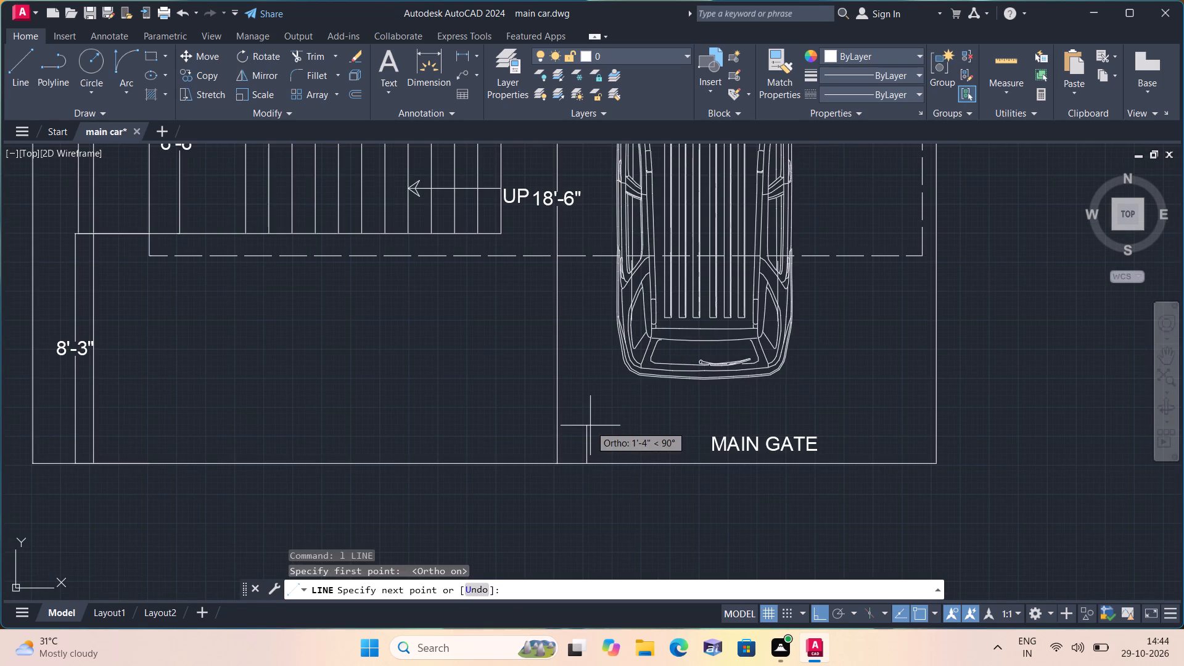
type("9\"")
key("space")
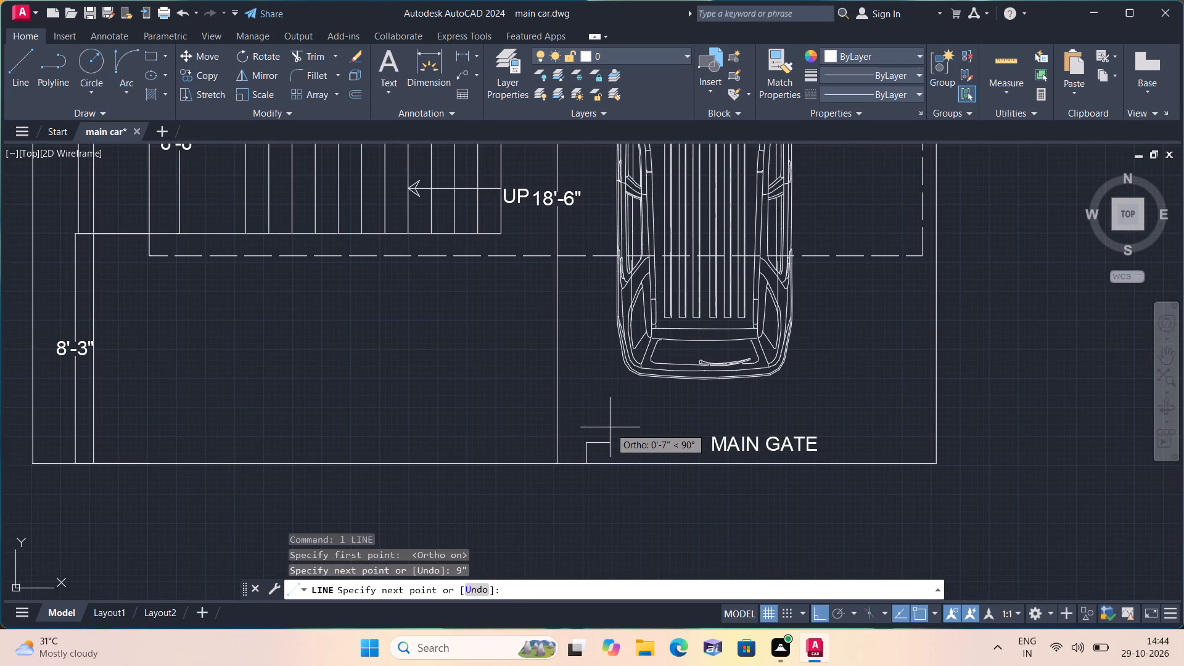
type("9\"")
key("space")
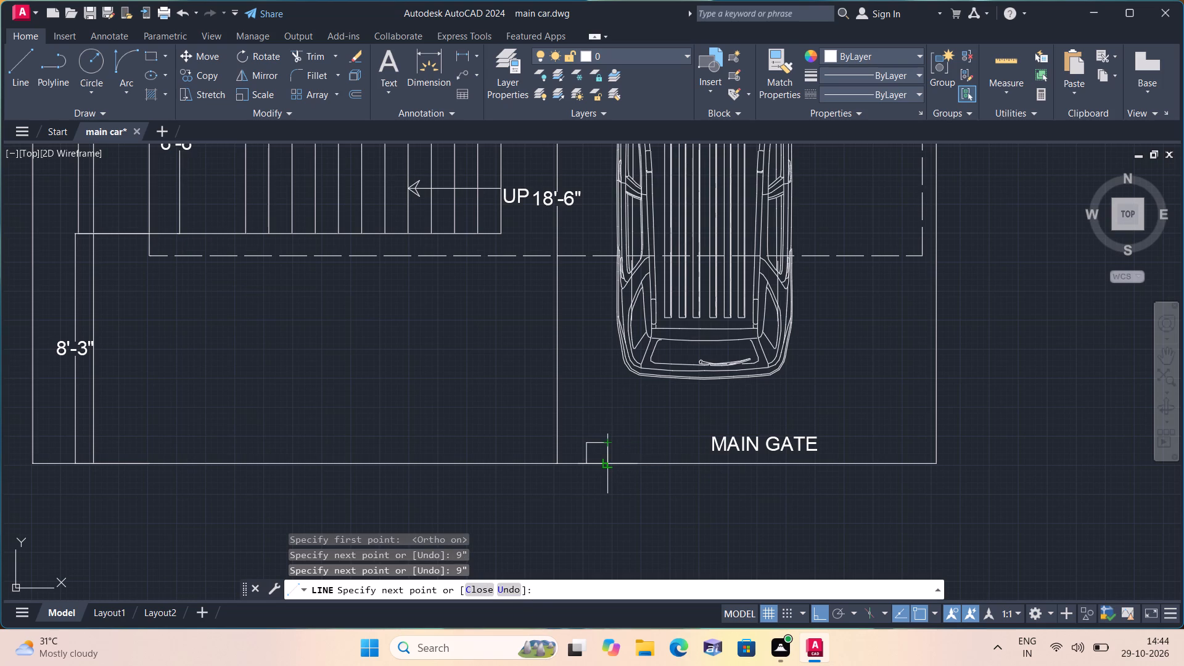
left_click(611, 462)
key("space")
Draw a guide line about 11' east from the post's top and a matching 9" square post at its end, near the southeast corner.
key("space")
left_click(609, 442)
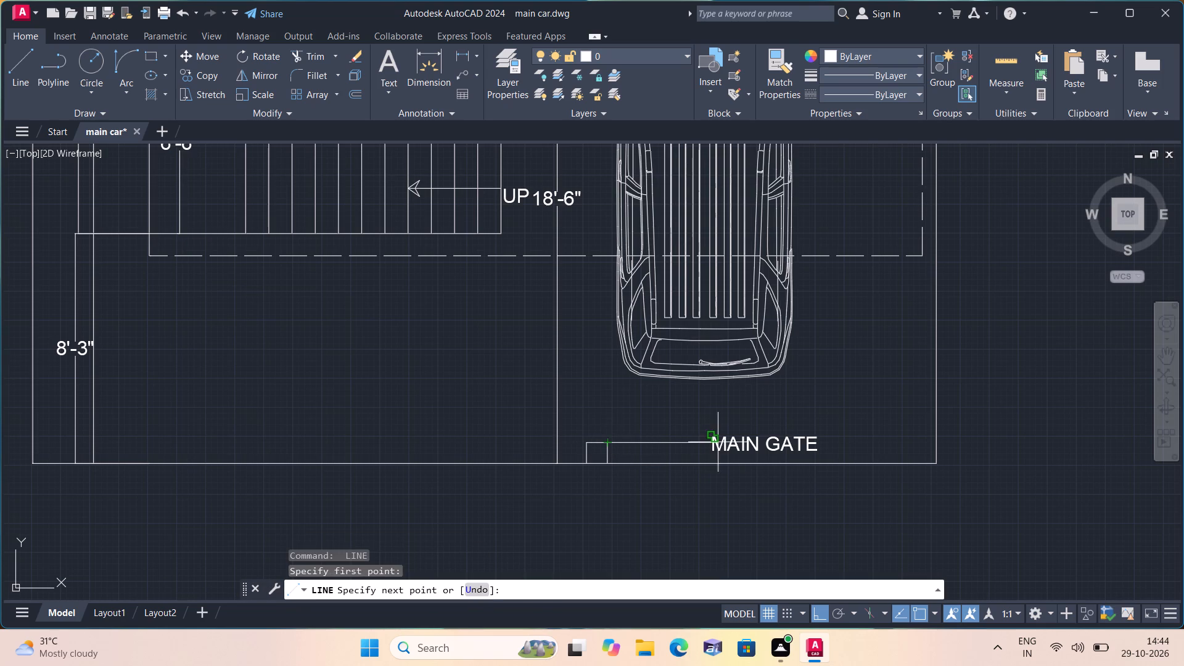
left_click(918, 447)
left_click(919, 464)
key("space")
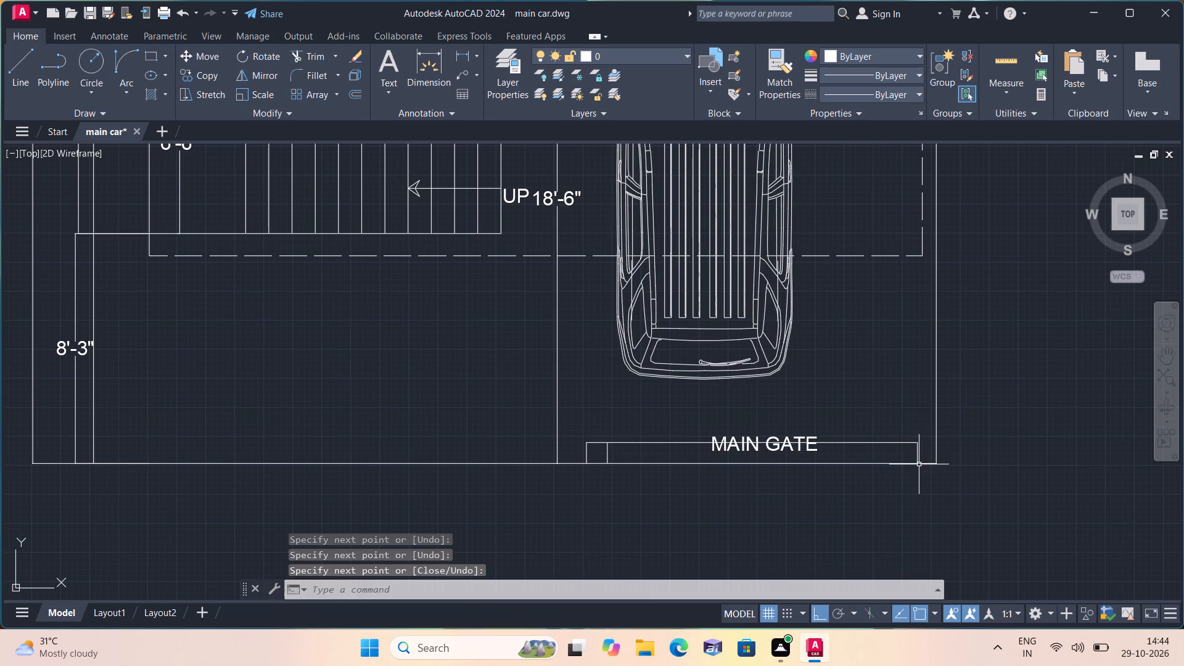
key("space")
left_click(915, 445)
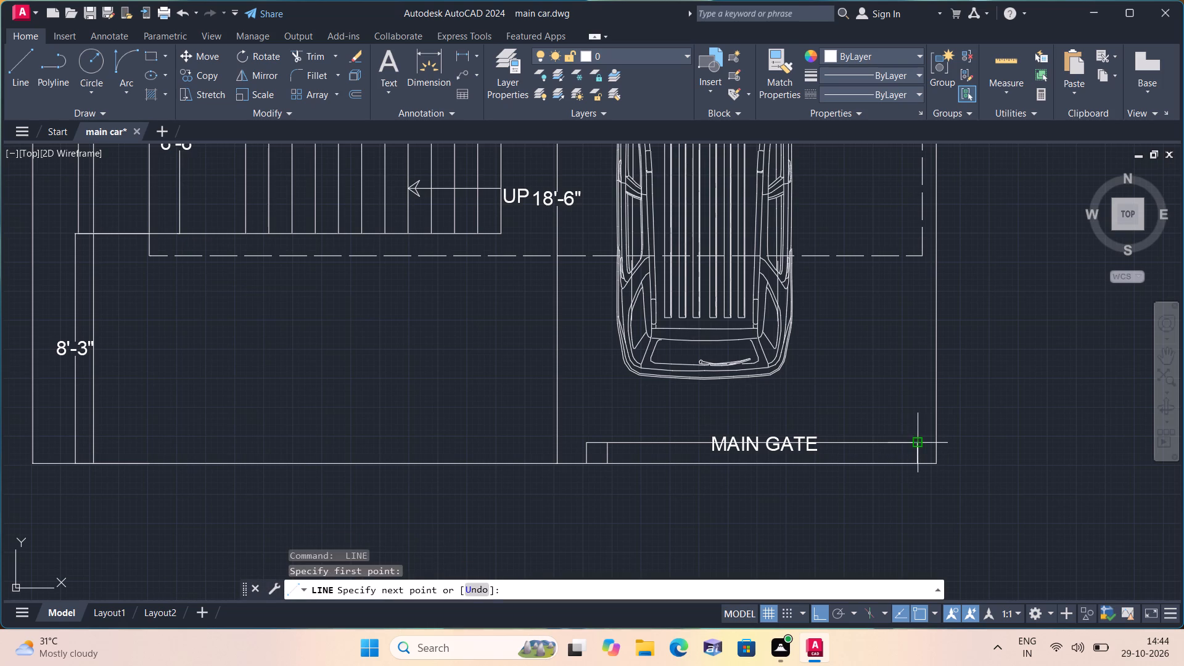
type("9\"")
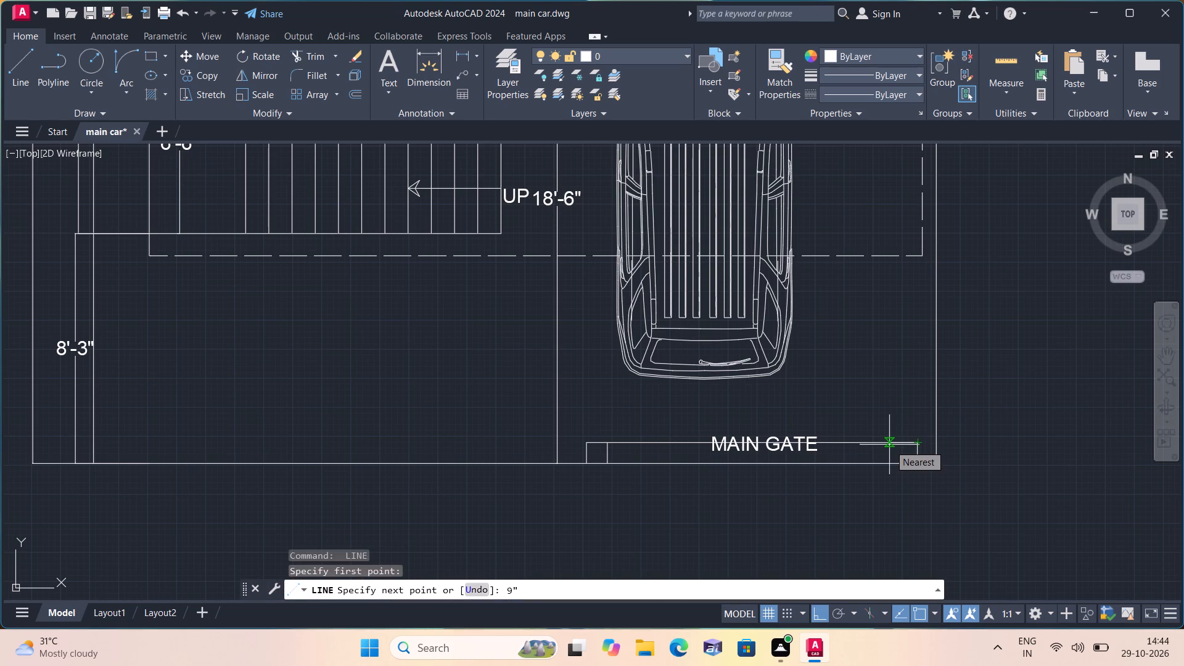
key("space")
left_click(899, 466)
key("space")
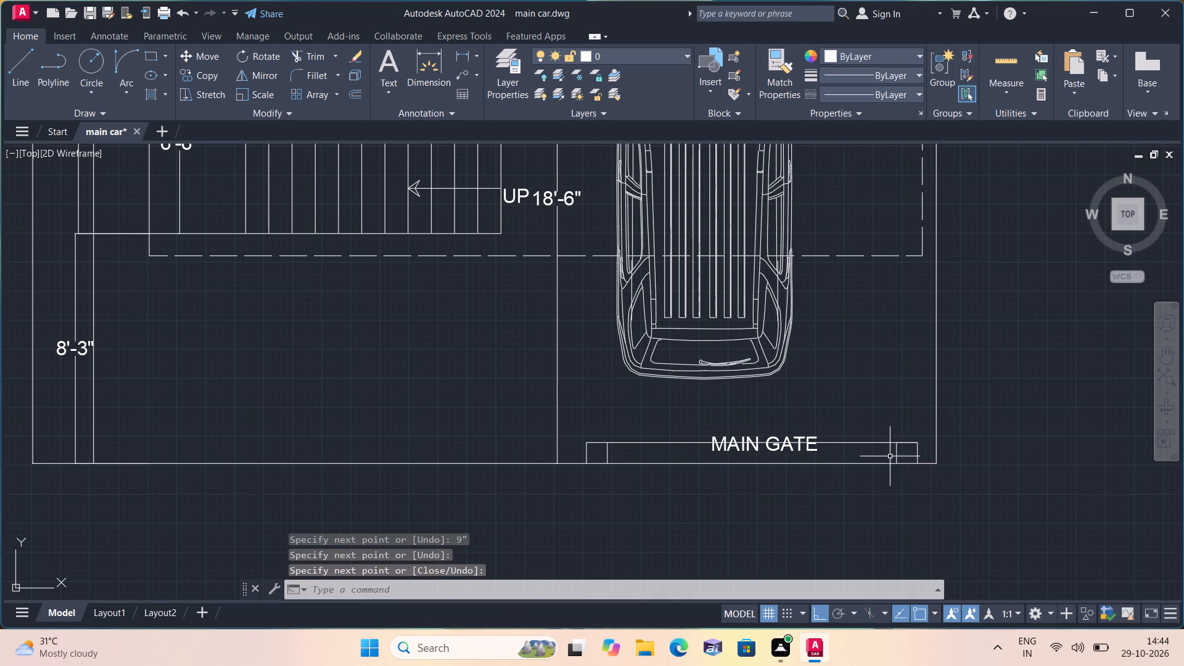
Erase the guide line joining the tops of the two gate posts.
left_click_drag(874, 448, 869, 442)
left_click(858, 414)
key("Delete")
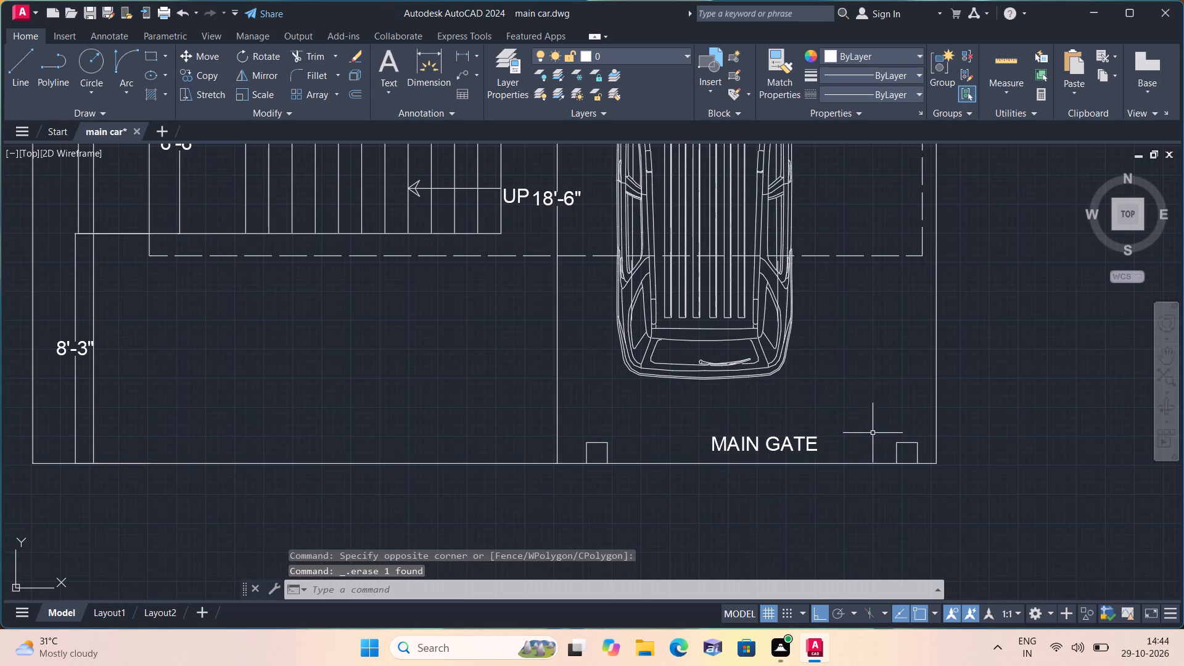
Draw two closely spaced parallel horizontal gate lines between the inner faces of the two gate posts.
middle_click_drag(866, 431, 850, 409)
key("l")
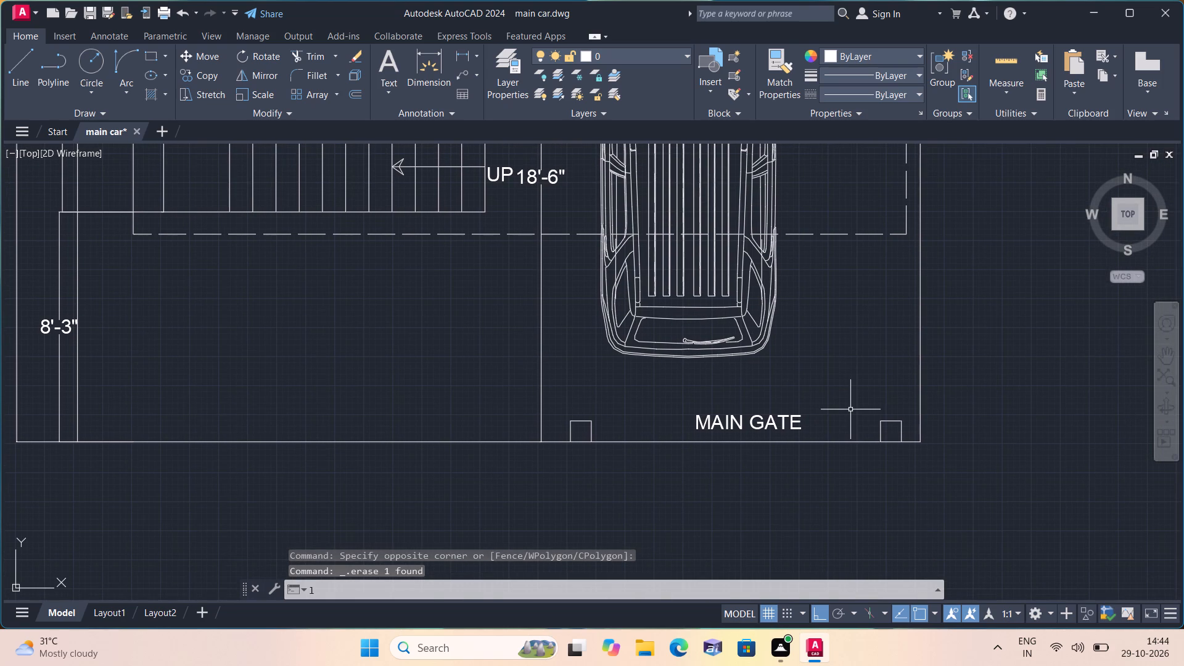
key("space")
scroll(722, 448, "up", 1)
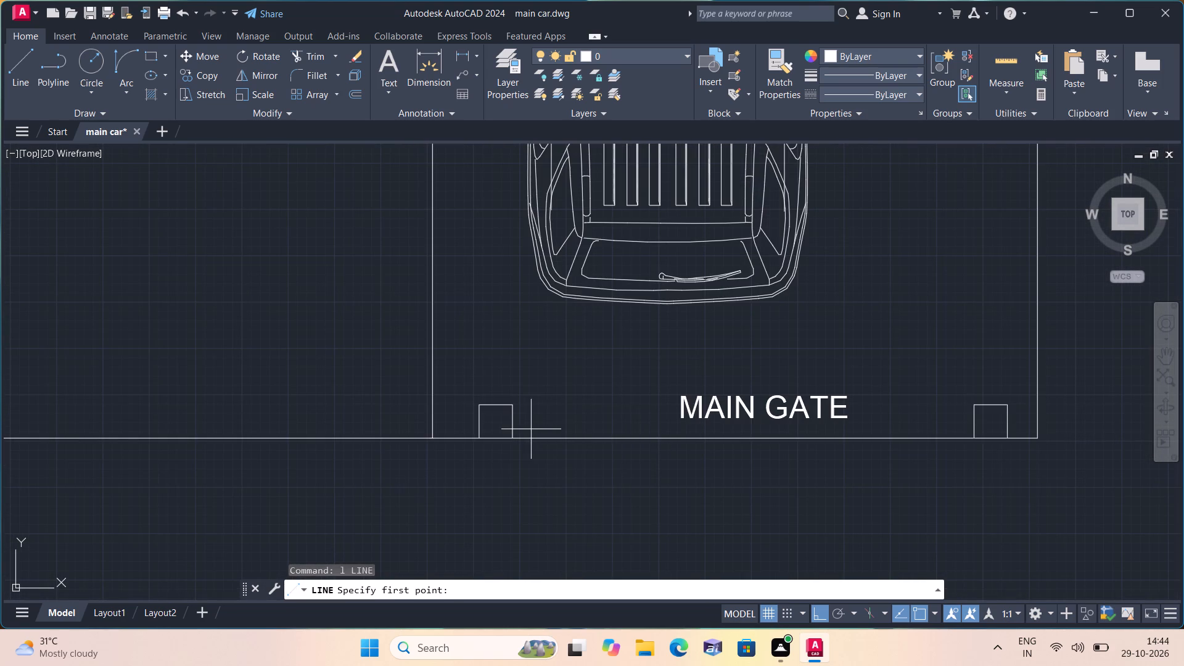
left_click(511, 415)
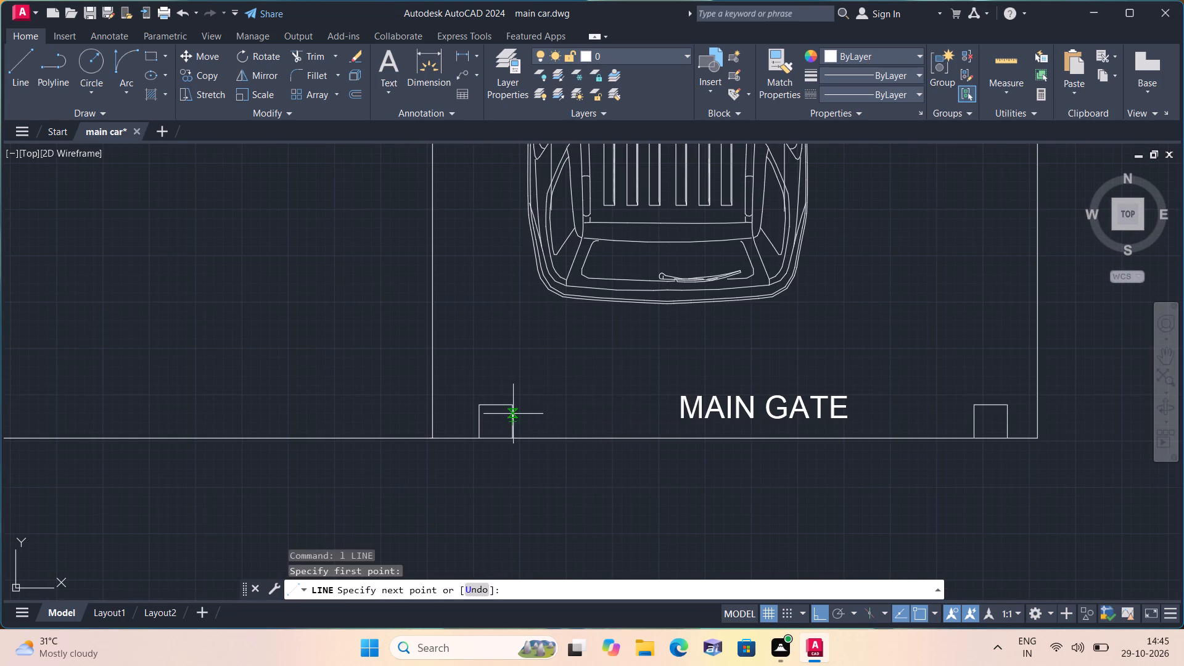
left_click(973, 422)
key("space")
scroll(966, 427, "up", 1)
key("space")
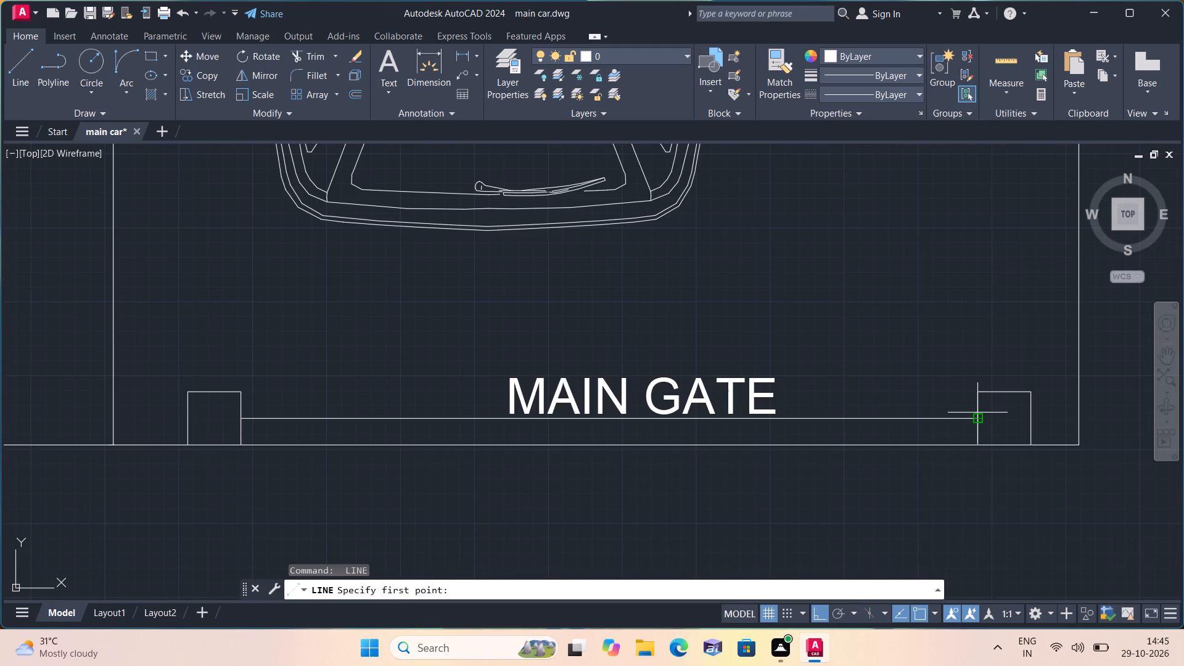
left_click(977, 408)
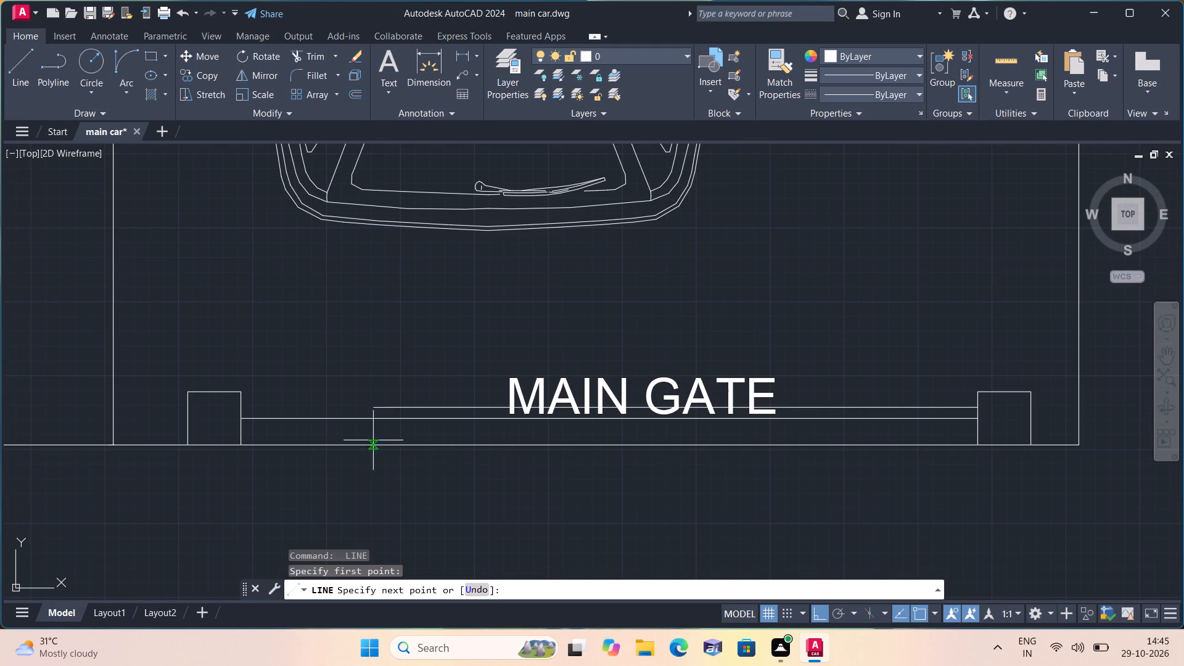
left_click(239, 406)
key("space")
Trim away the south plot line between the two gate posts.
type("trim")
key("space")
left_click(380, 448)
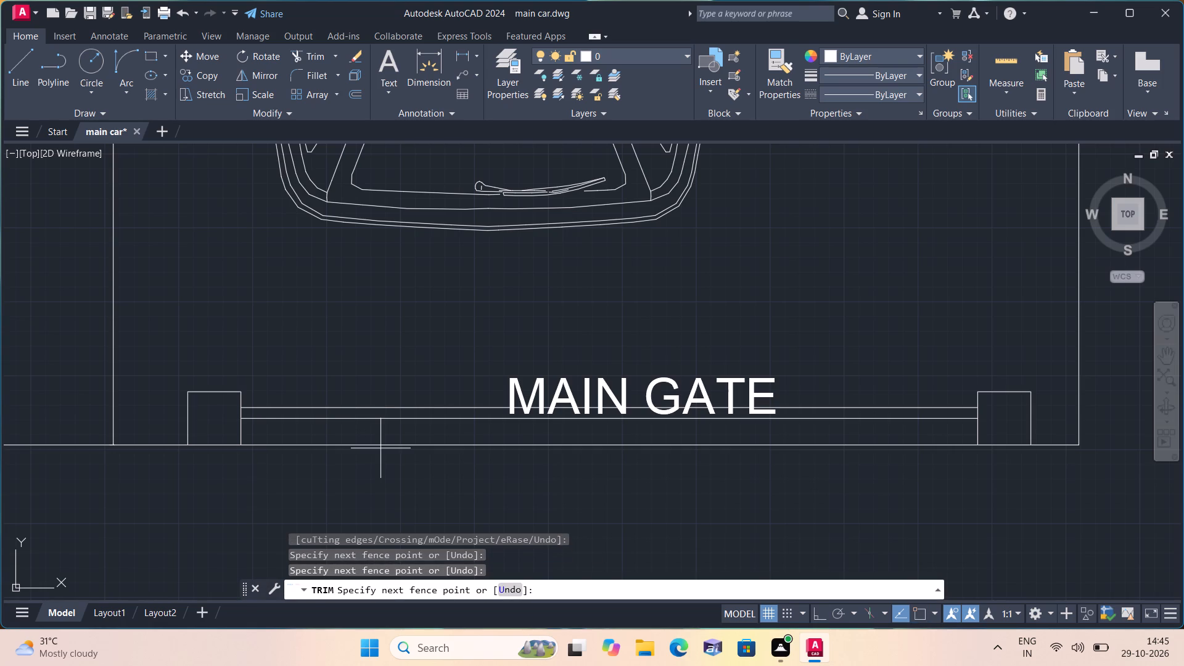
left_click(385, 439)
key("space")
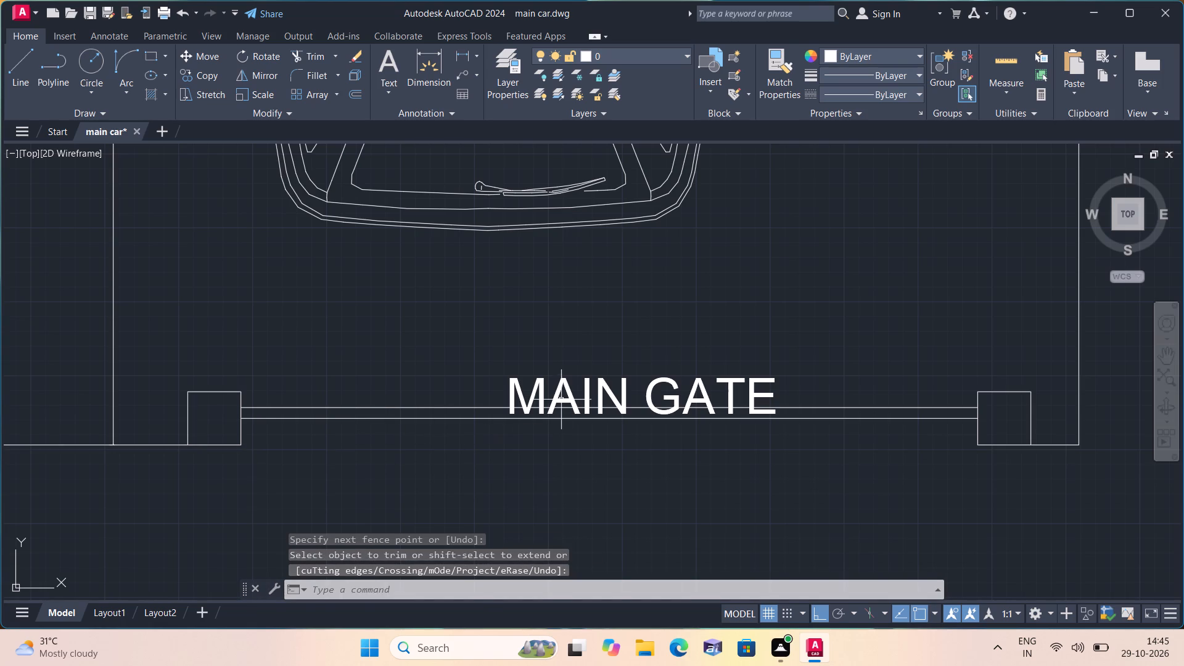
Turn Ortho off and move the MAIN GATE label up and slightly west, clear of the gate lines.
key("F8")
left_click(575, 390)
left_click(559, 386)
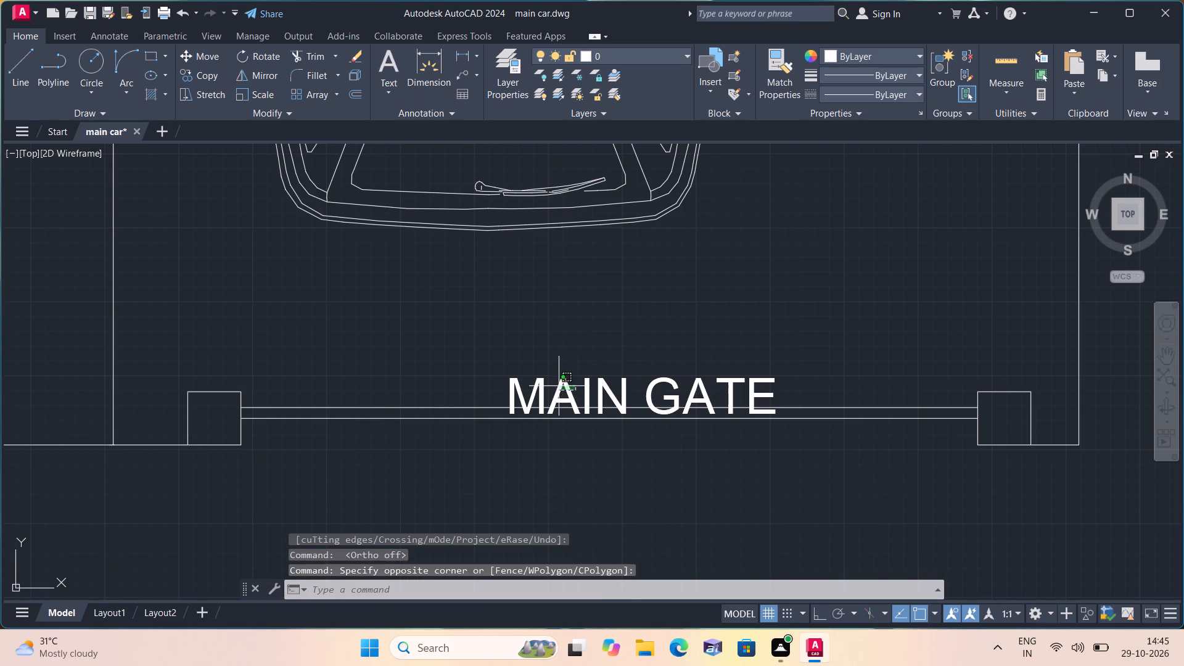
left_click(508, 376)
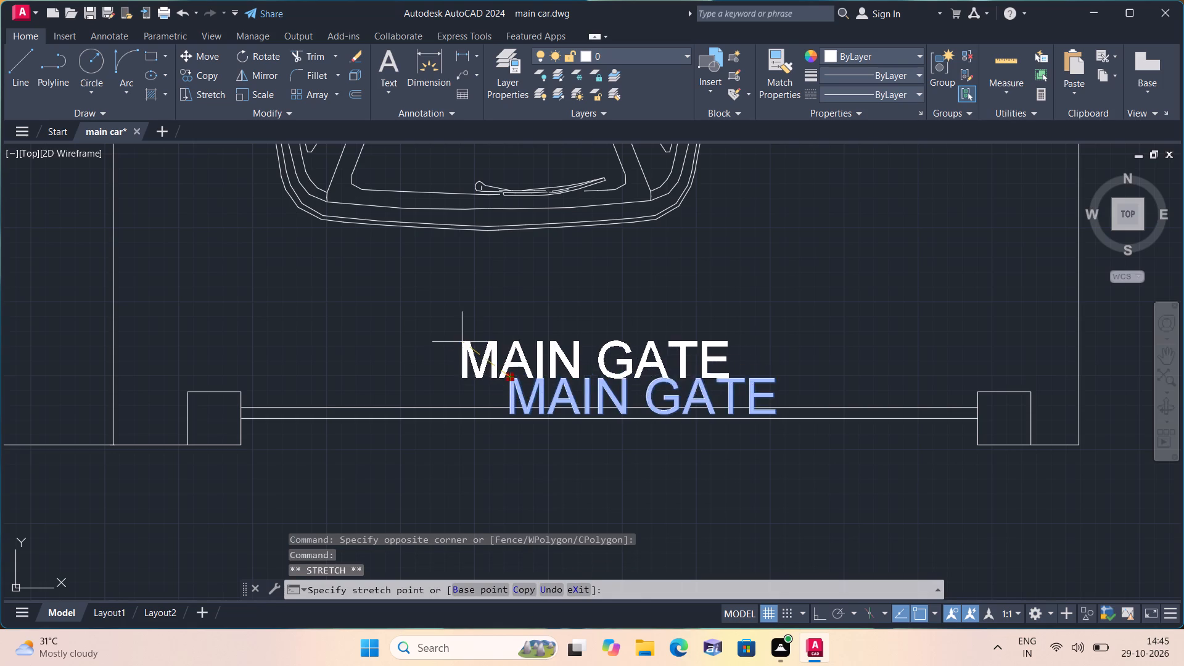
left_click(462, 340)
key("Escape")
Save the main car drawing under its existing name.
scroll(446, 360, "down", 3)
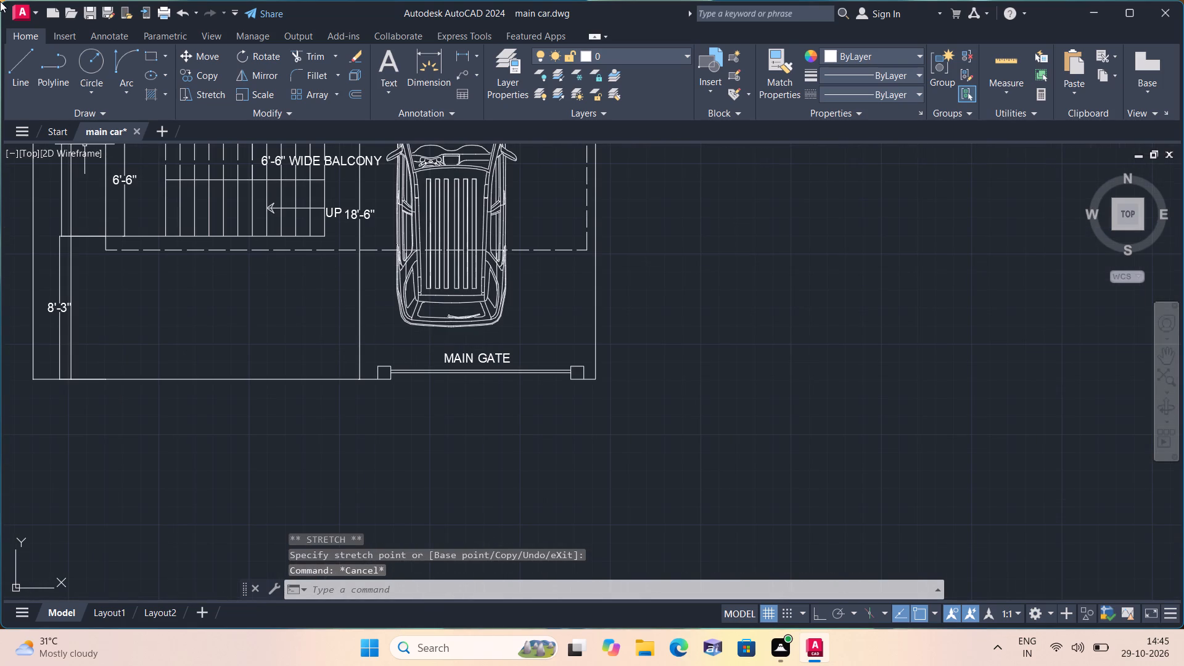
left_click(28, 17)
left_click(73, 174)
Save a copy of the drawing in Documents under the name green car.
middle_click_drag(168, 263, 190, 299)
middle_click_drag(190, 299, 348, 431)
scroll(356, 425, "down", 1)
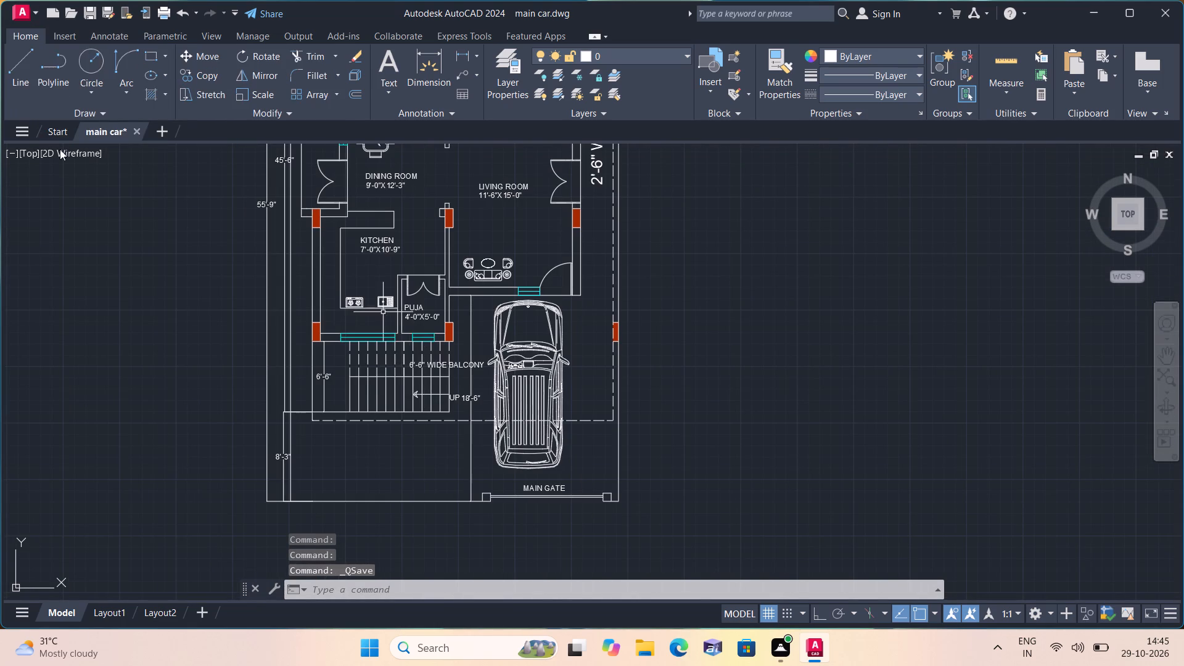
left_click(23, 16)
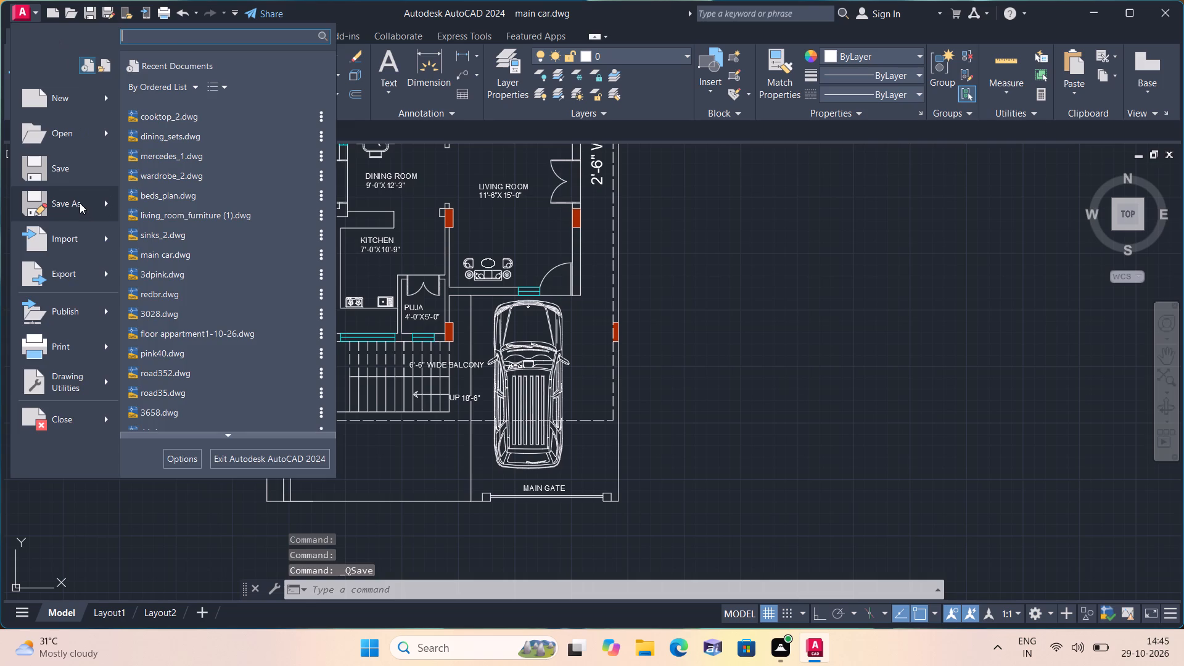
left_click(73, 208)
left_click(542, 459)
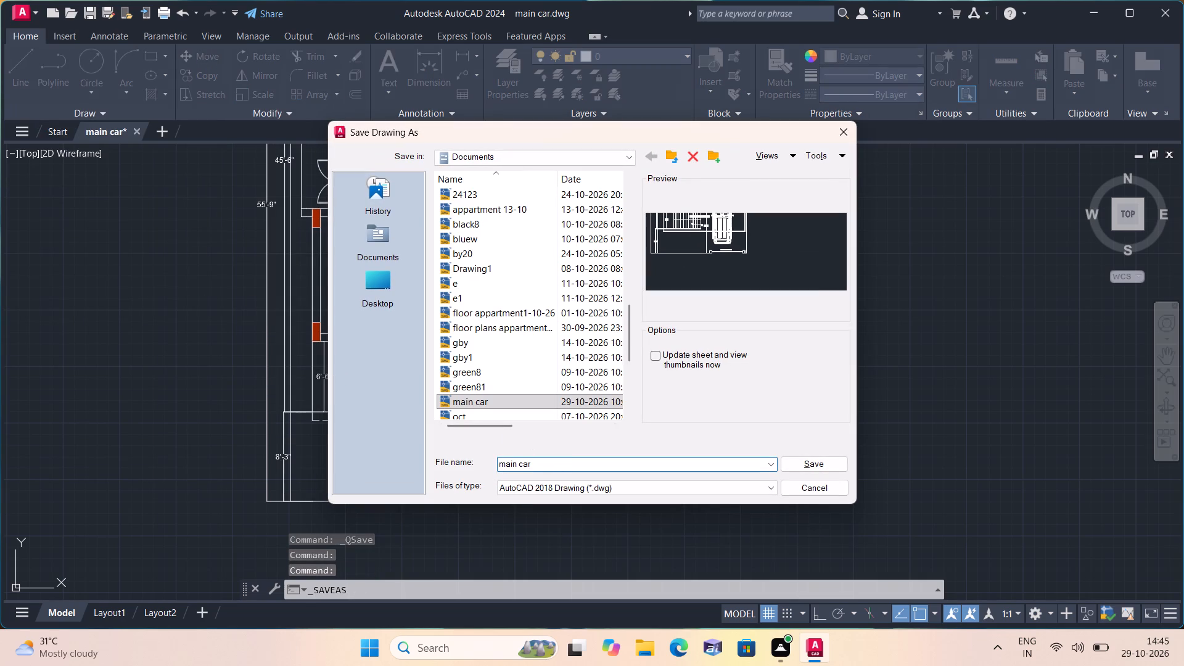
key("BackSpace")
key("BackSpace")
key("BackSpace")
key("BackSpace")
key("BackSpace")
key("BackSpace")
key("BackSpace")
key("BackSpace")
key("BackSpace")
key("BackSpace")
key("BackSpace")
key("BackSpace")
key("BackSpace")
key("BackSpace")
key("BackSpace")
key("BackSpace")
type("gree")
type("n")
key("space")
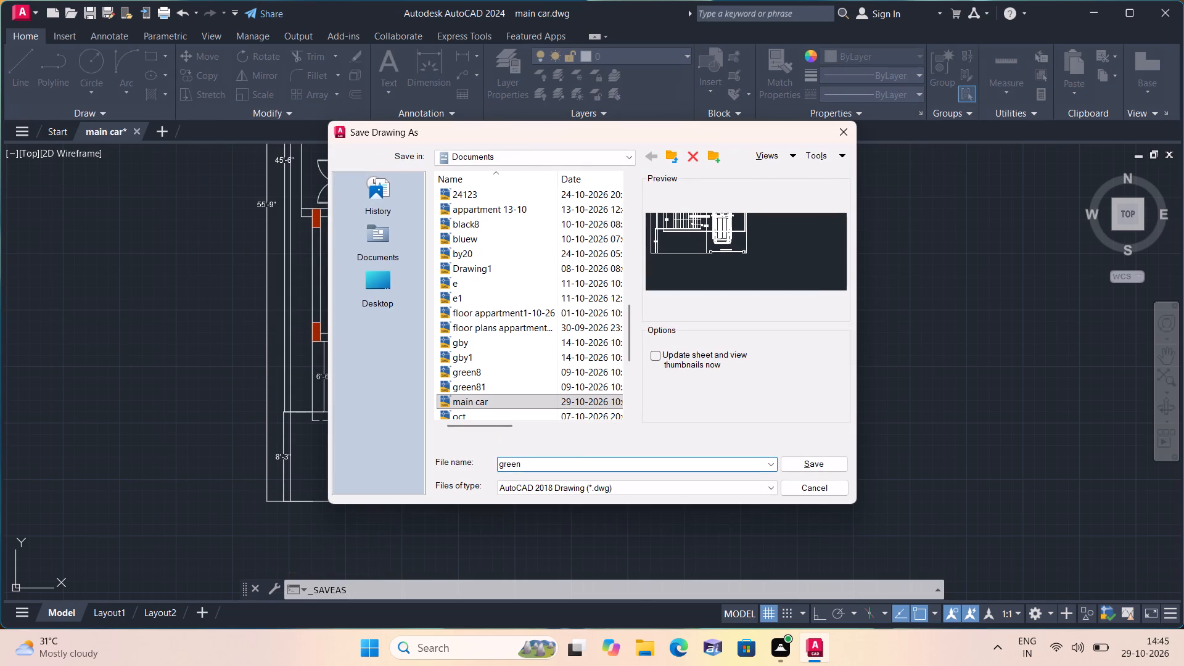
type("car")
left_click(822, 467)
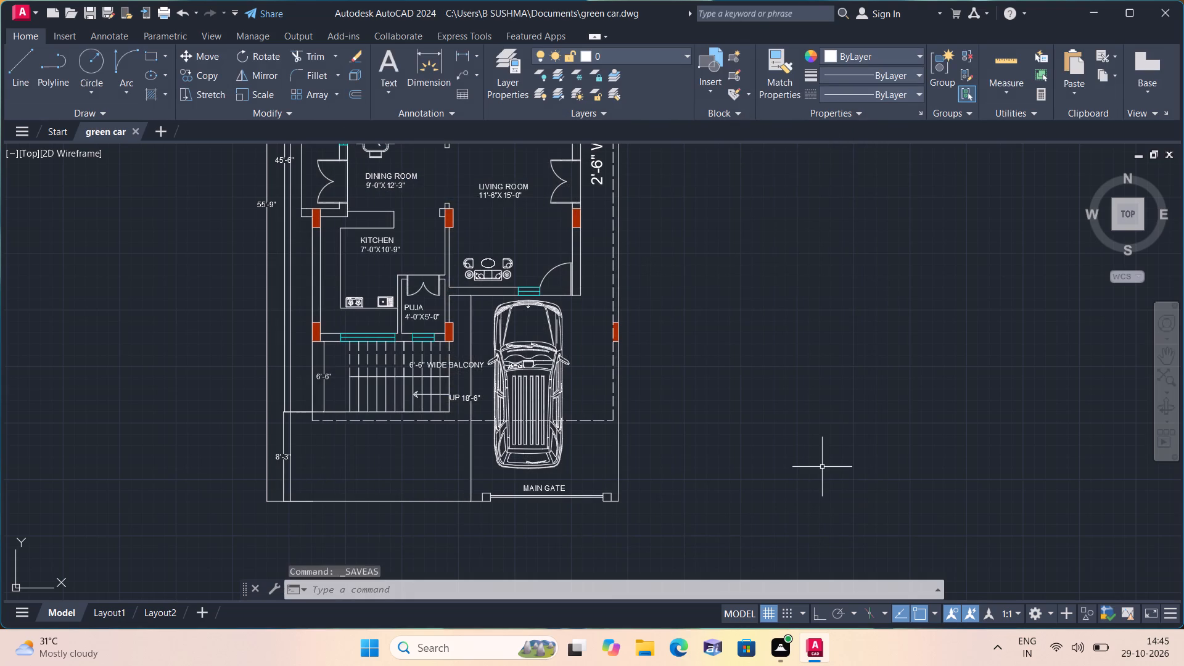
Start a plot using the DWG To PDF.pc3 plotter and landscape ISO A4 (297.00 x 210.00 MM) paper.
type("plot")
key("space")
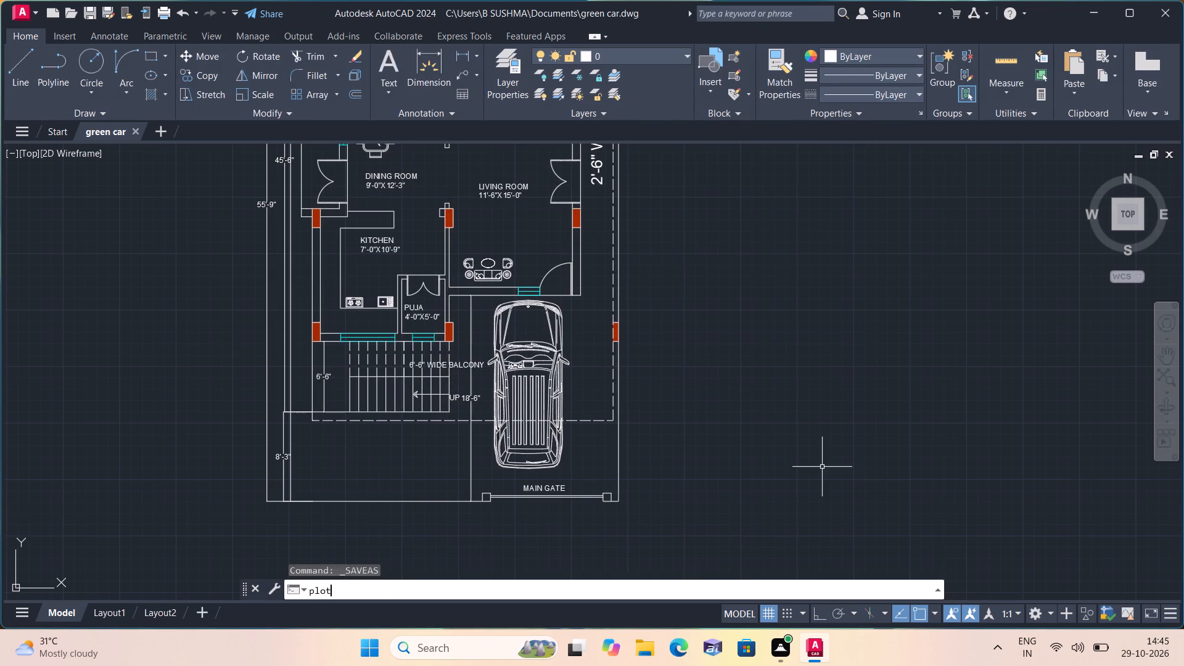
left_click(534, 205)
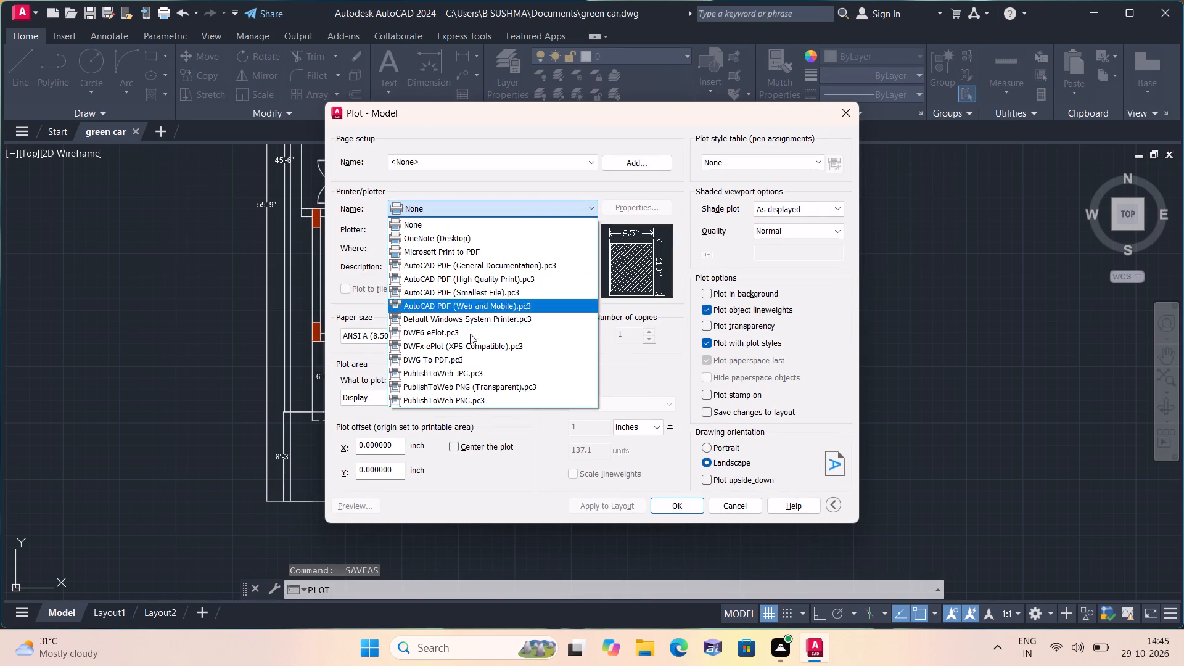
left_click(429, 363)
left_click(438, 338)
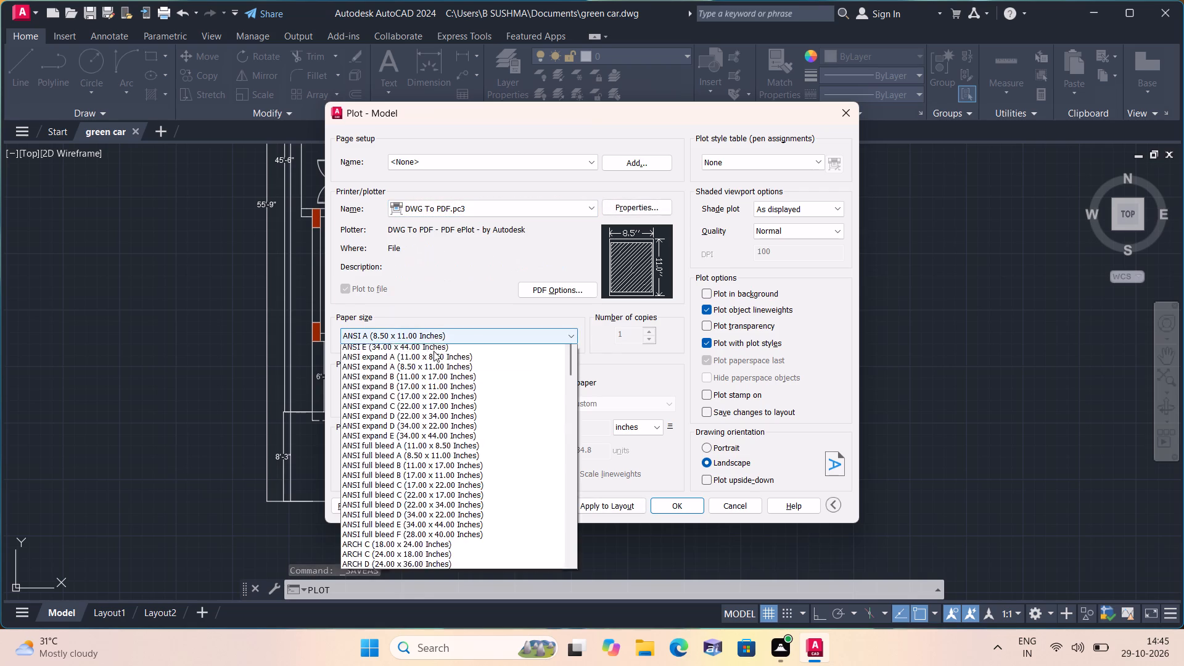
scroll(422, 393, "down", 6)
scroll(408, 462, "down", 6)
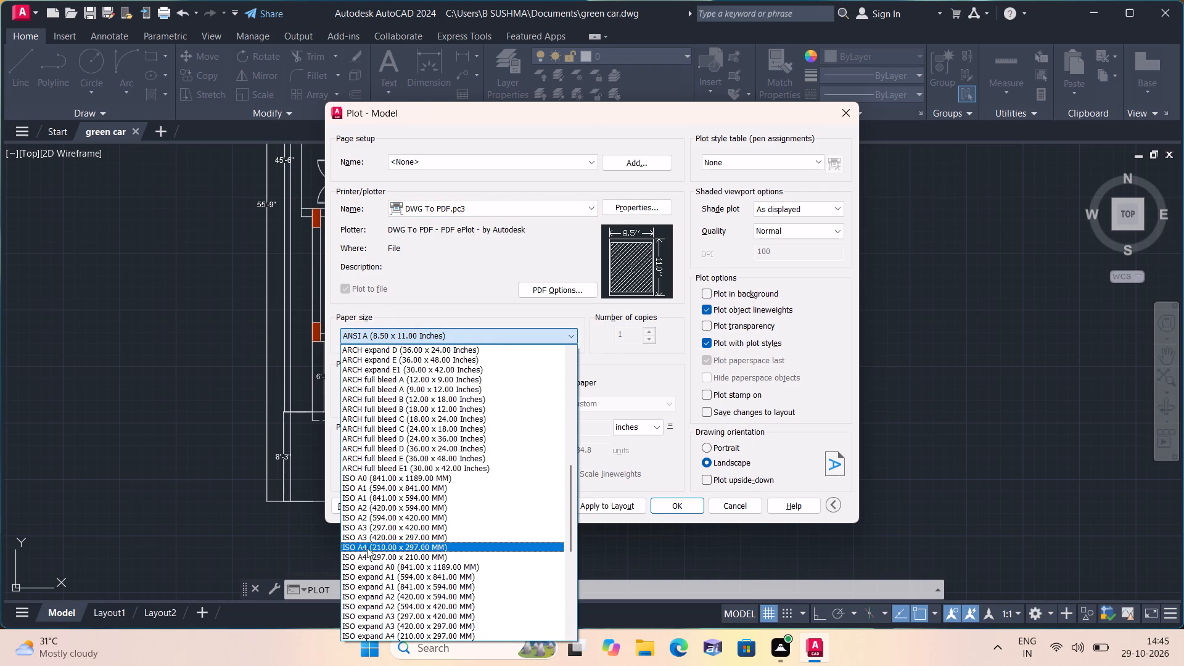
left_click(374, 554)
Set the plot area to a window enclosing the whole floor plan with its dimensions.
left_click(407, 398)
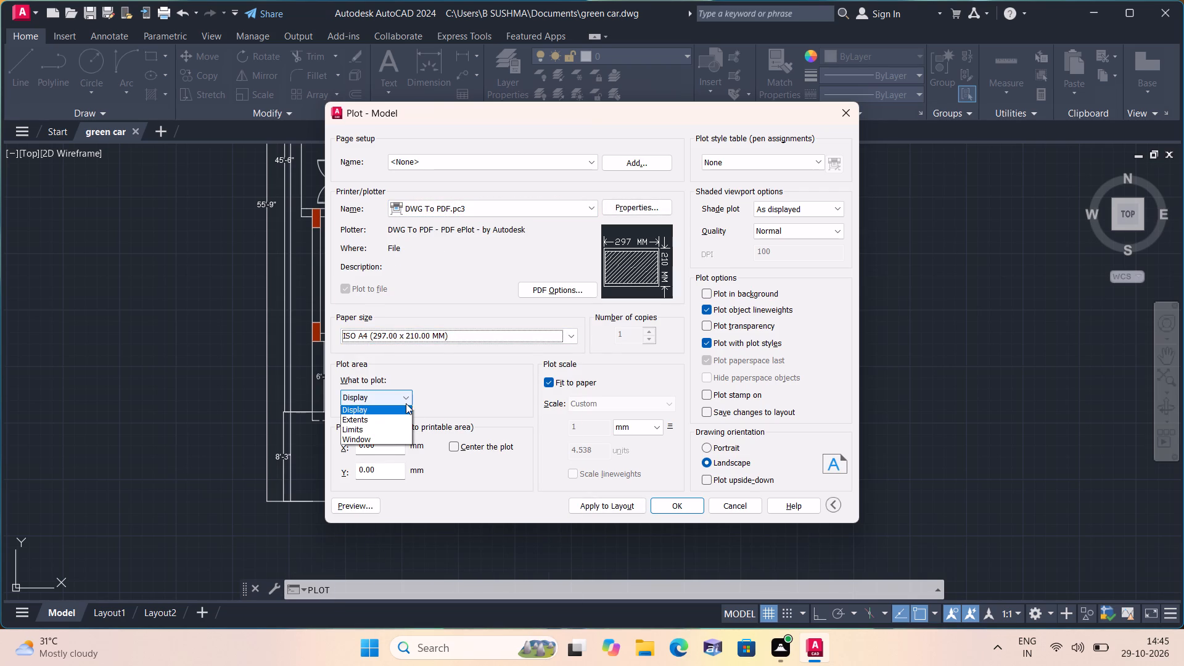
left_click(388, 443)
scroll(395, 340, "down", 2)
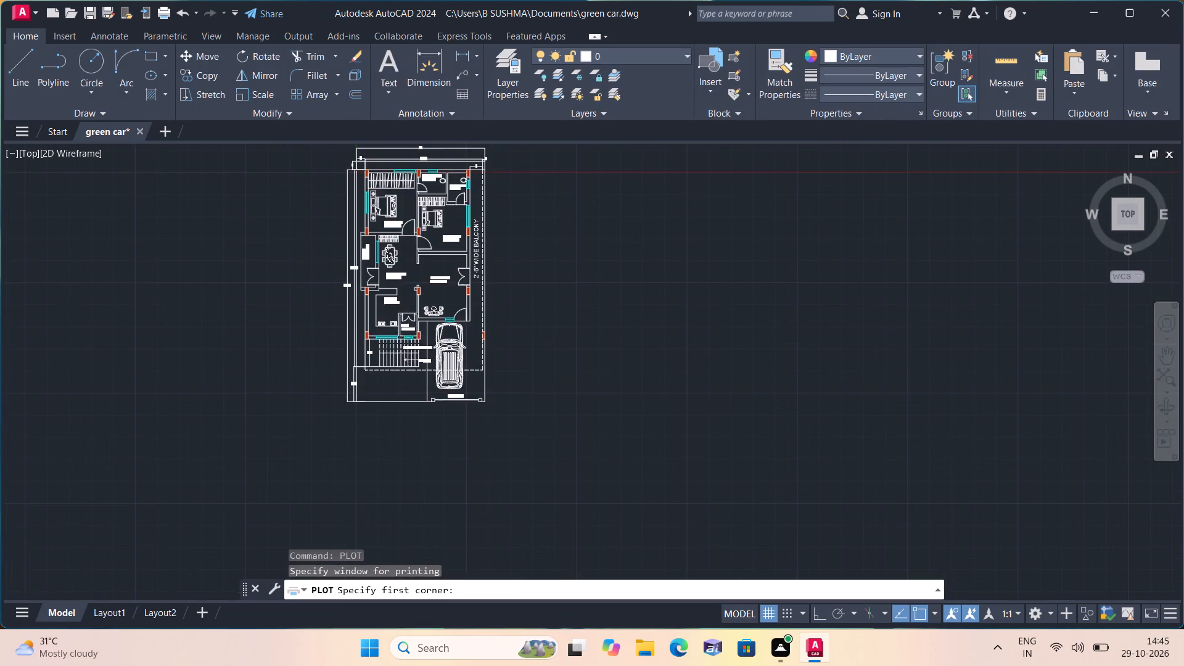
scroll(408, 334, "down", 1)
left_click_drag(288, 163, 294, 170)
left_click(533, 434)
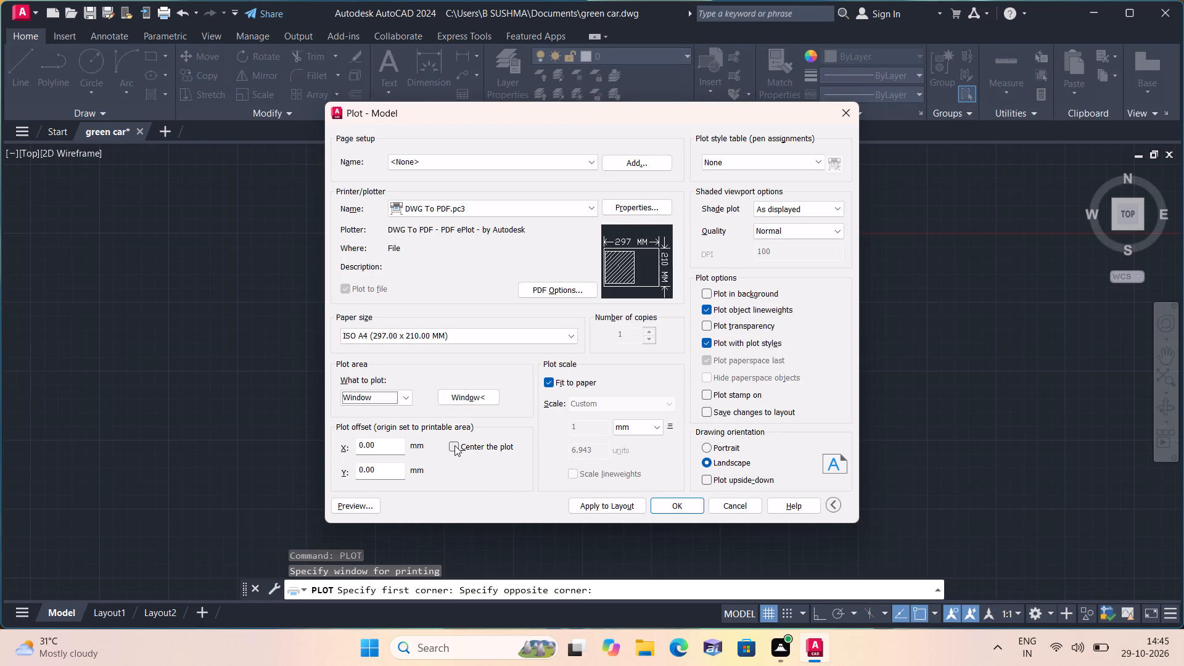
Center the plot on the paper and assign the acad.ctb plot style table.
left_click(454, 445)
left_click(754, 159)
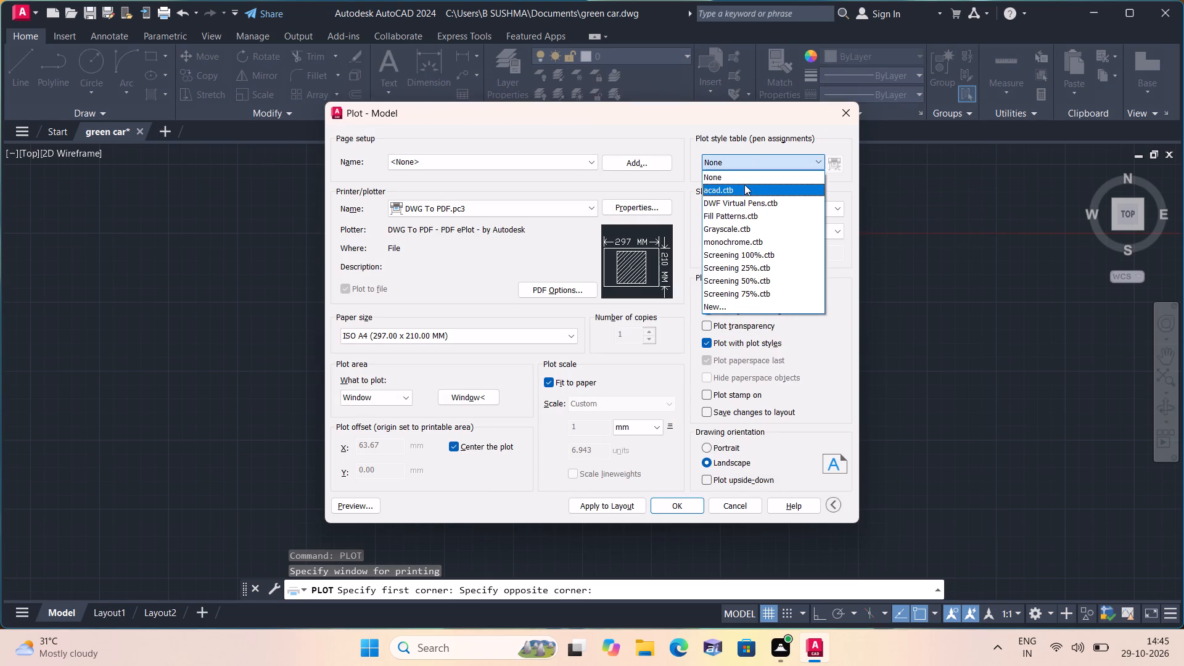
left_click(744, 190)
left_click(600, 358)
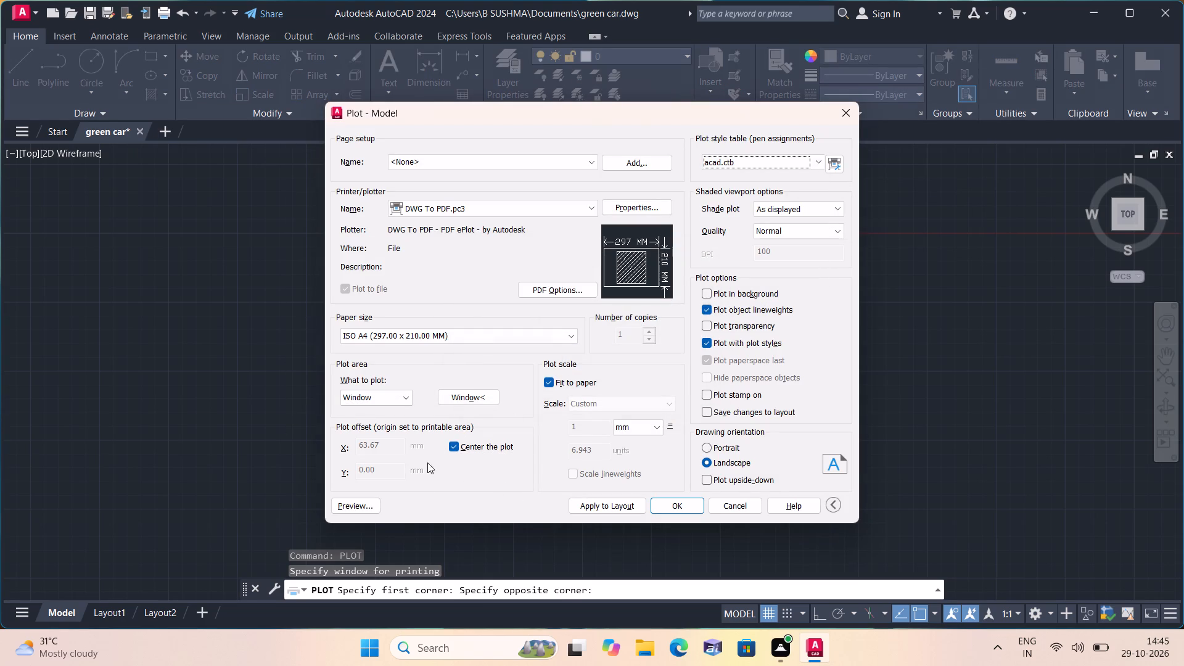
Preview the plot and examine the floor plan's labels, linework and placement on the sheet.
left_click(363, 504)
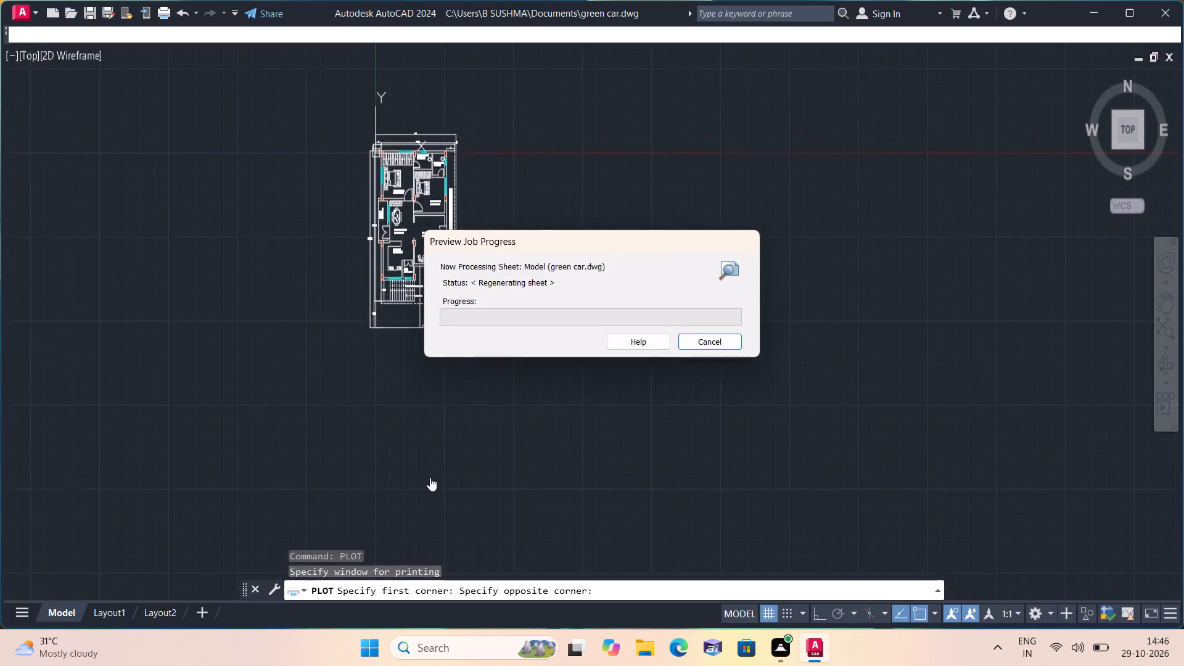
scroll(580, 283, "up", 3)
middle_click_drag(768, 376, 742, 339)
scroll(763, 372, "down", 1)
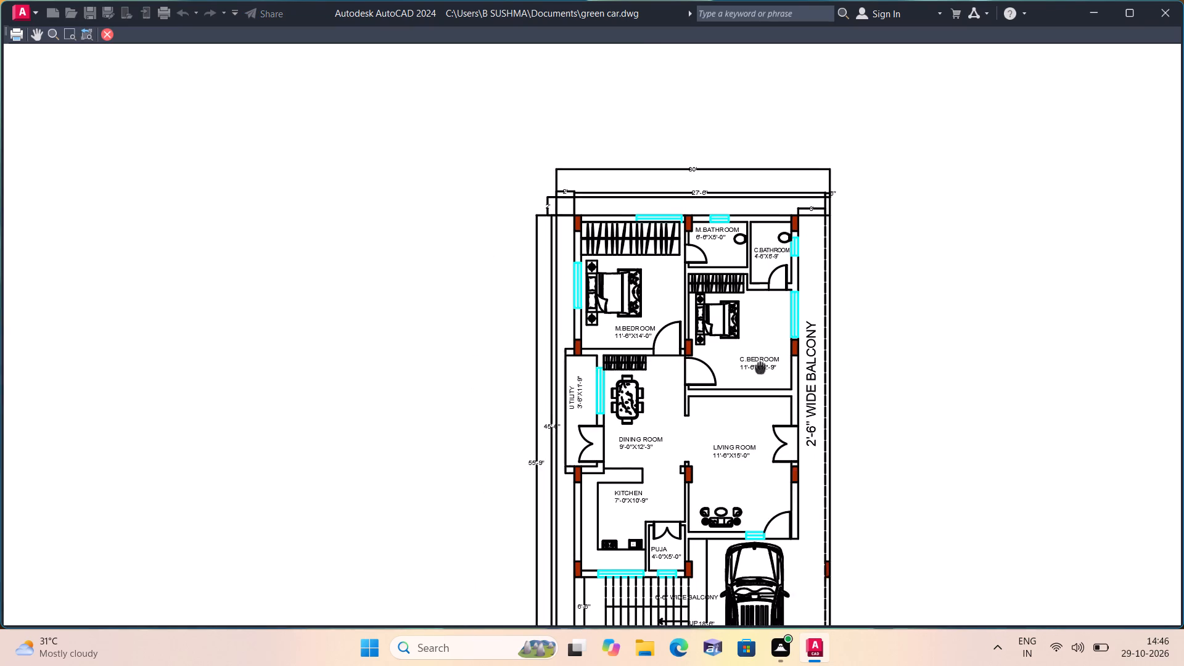
middle_click_drag(742, 339, 692, 277)
scroll(931, 278, "down", 1)
right_click(931, 278)
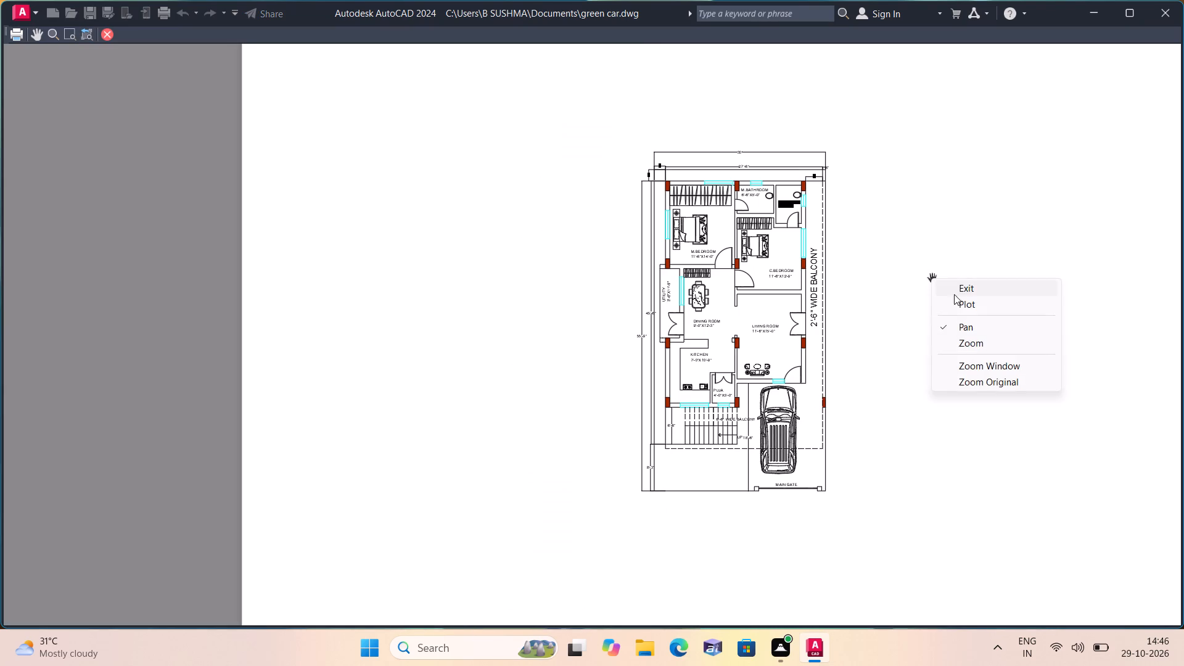
left_click(961, 292)
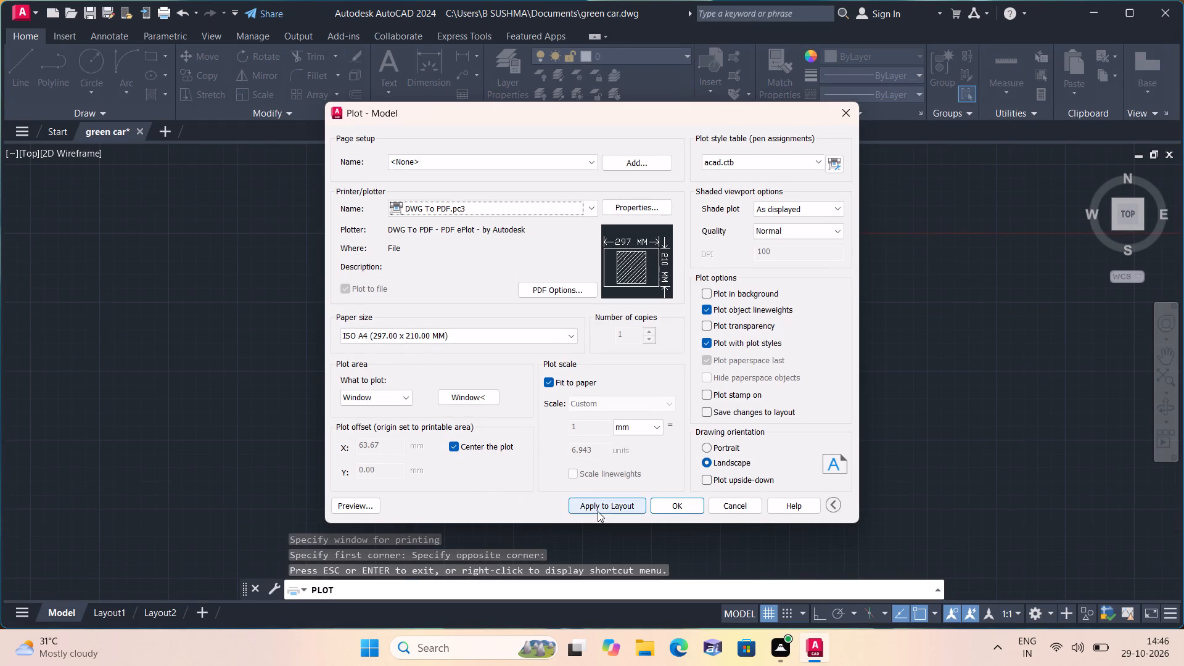
Apply the plot settings to the layout and plot to green car-Model.pdf in Documents.
left_click(598, 511)
left_click(685, 504)
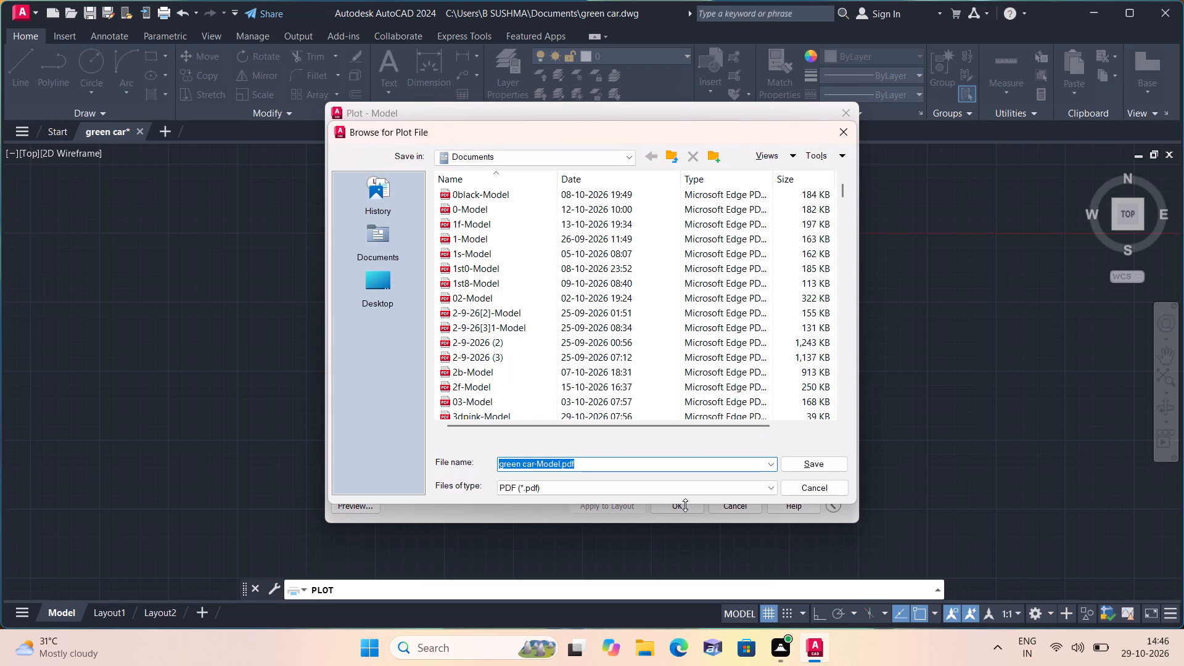
left_click(805, 461)
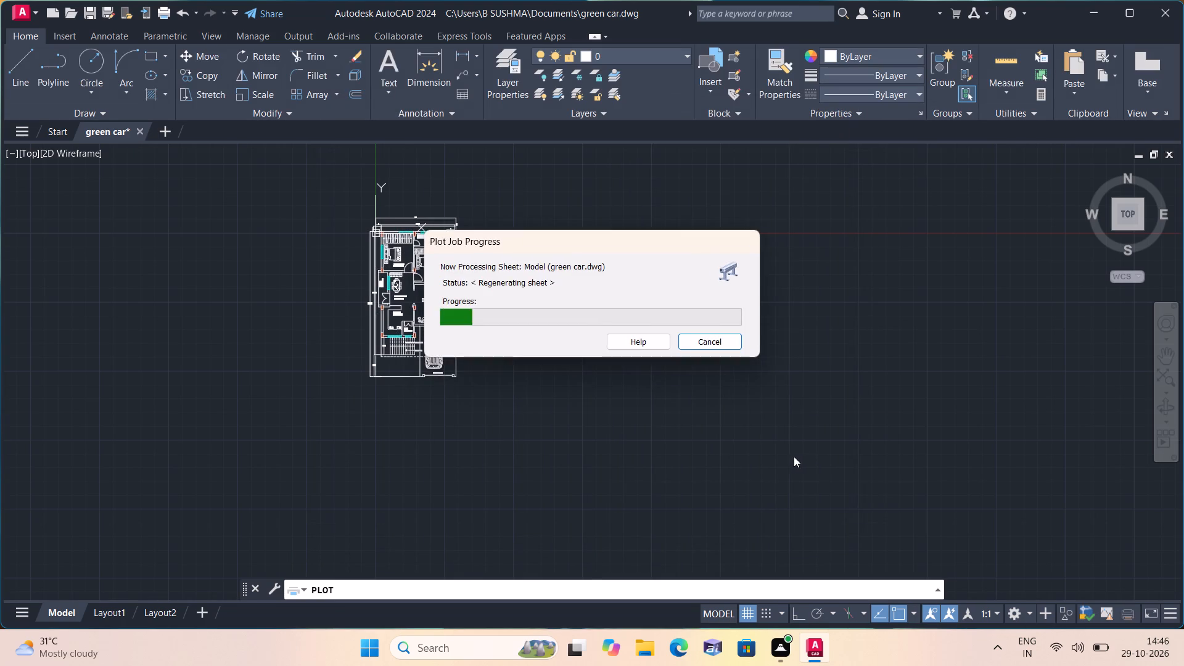
left_click(832, 435)
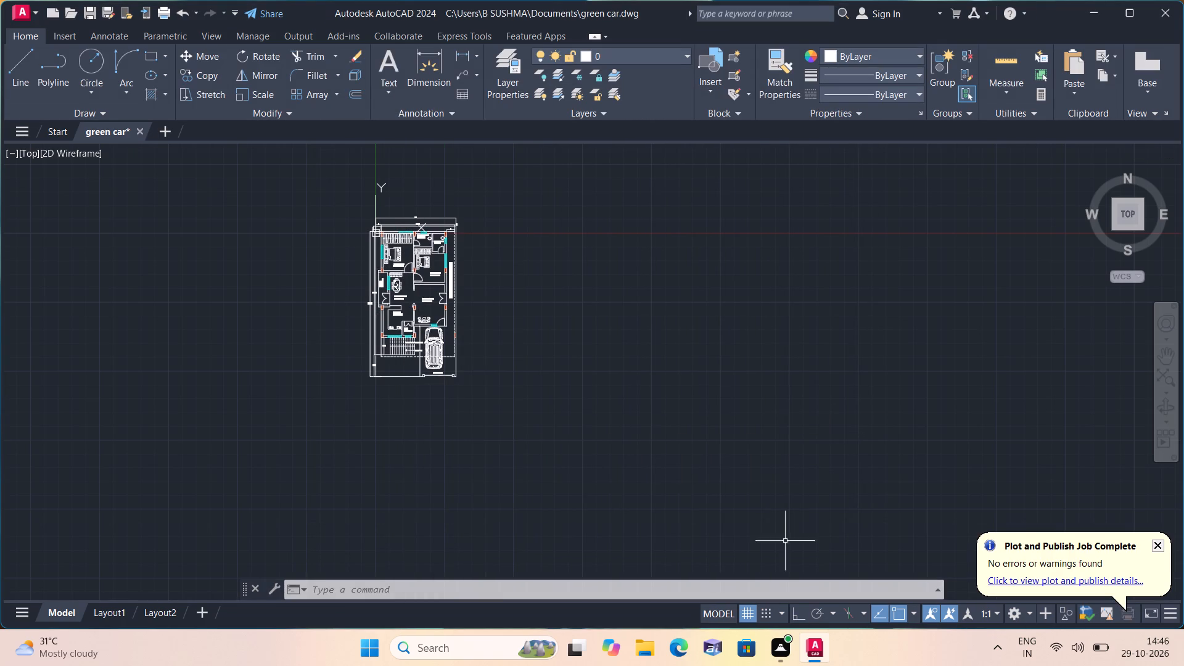